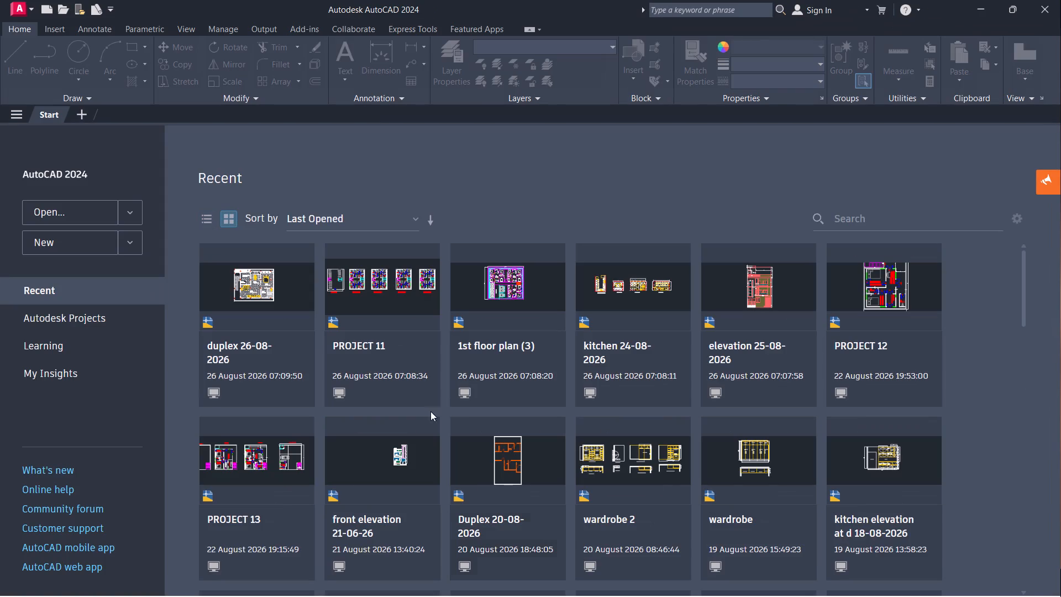
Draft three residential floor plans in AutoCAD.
Create a new blank drawing.
click(60, 238)
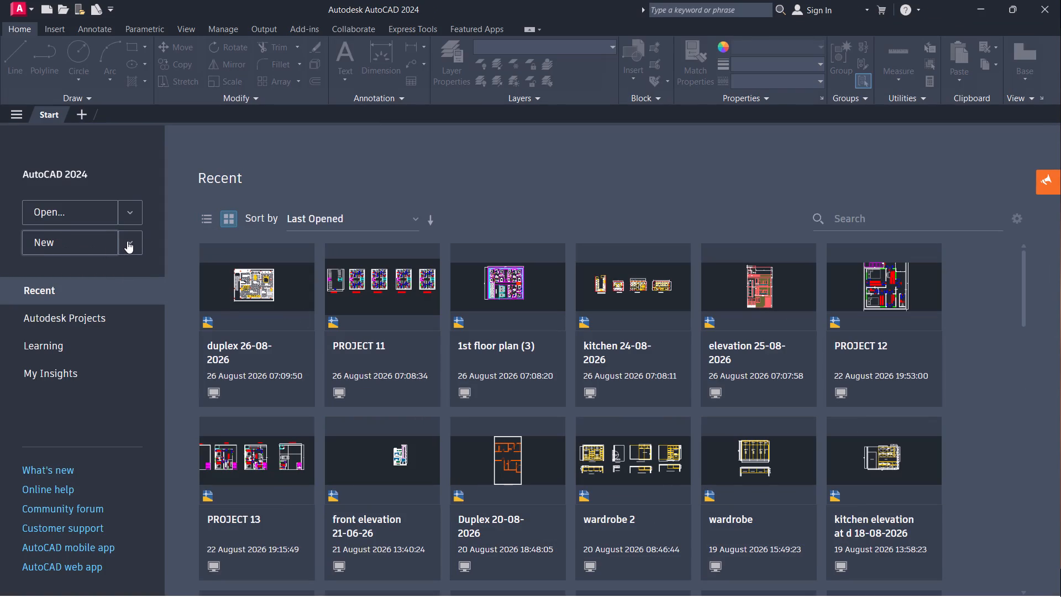
click(127, 241)
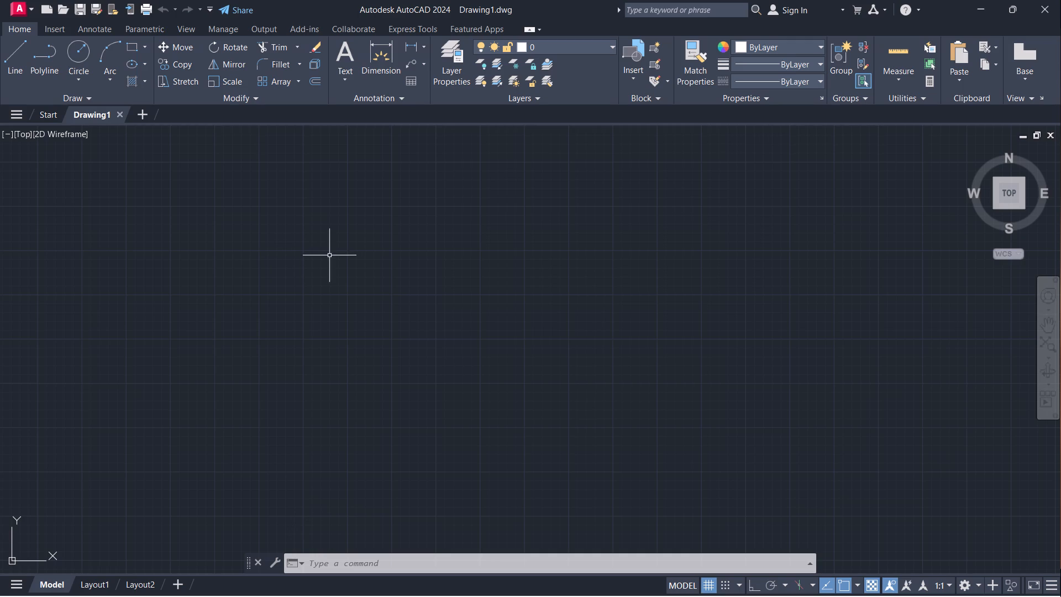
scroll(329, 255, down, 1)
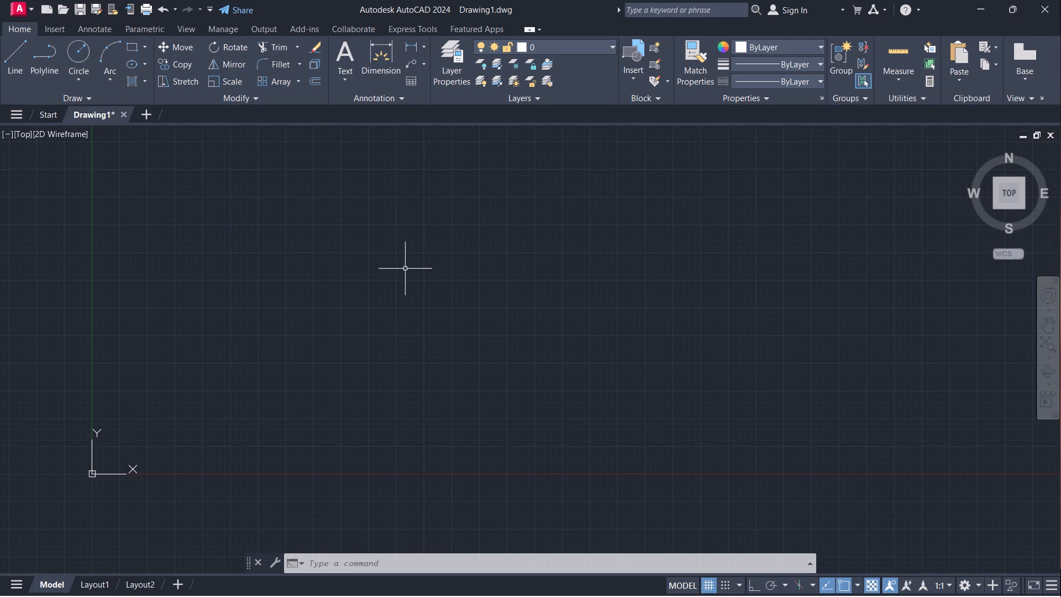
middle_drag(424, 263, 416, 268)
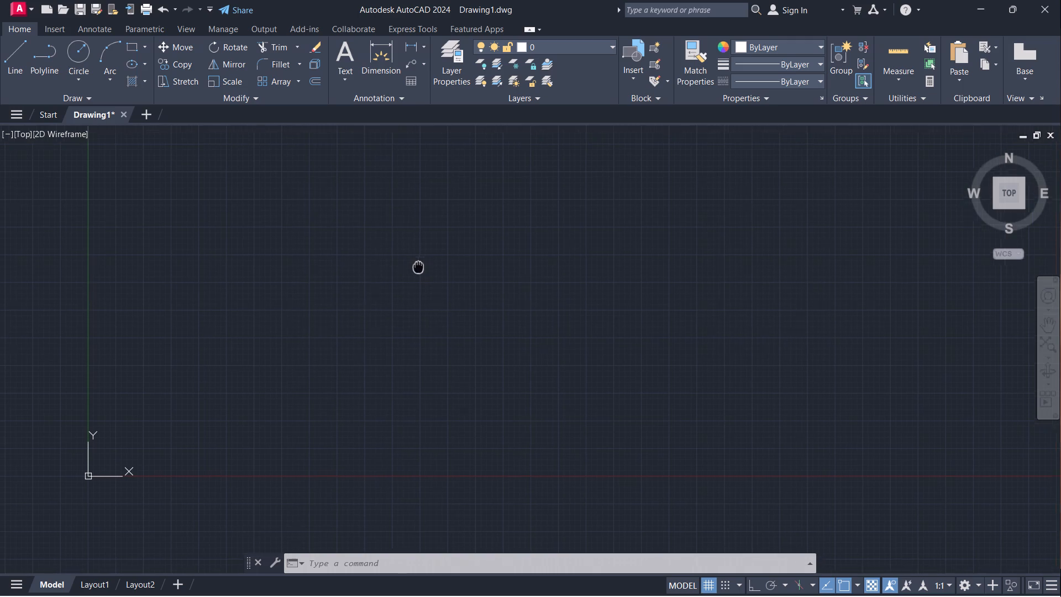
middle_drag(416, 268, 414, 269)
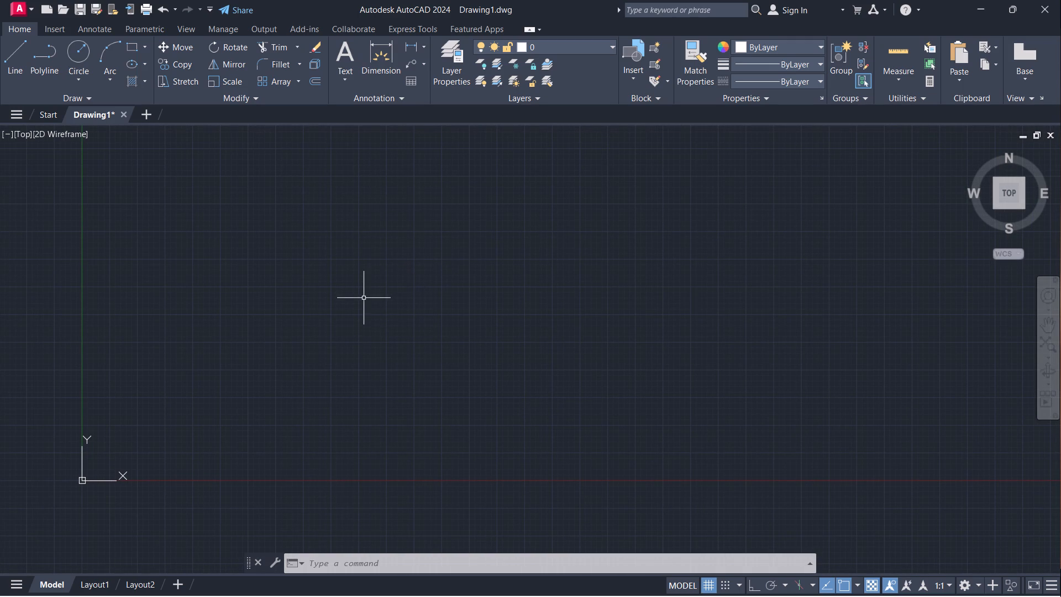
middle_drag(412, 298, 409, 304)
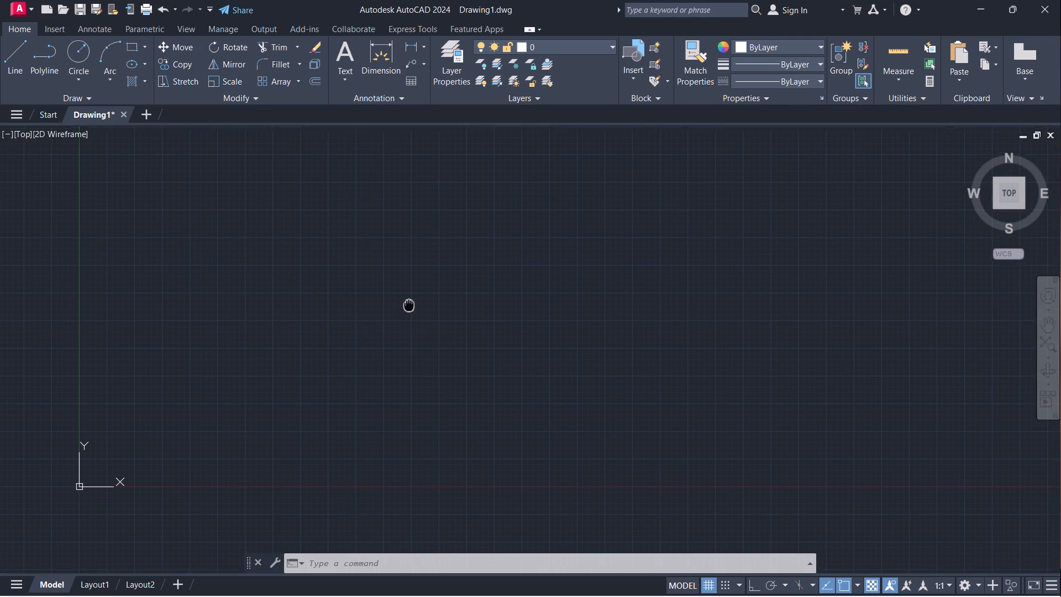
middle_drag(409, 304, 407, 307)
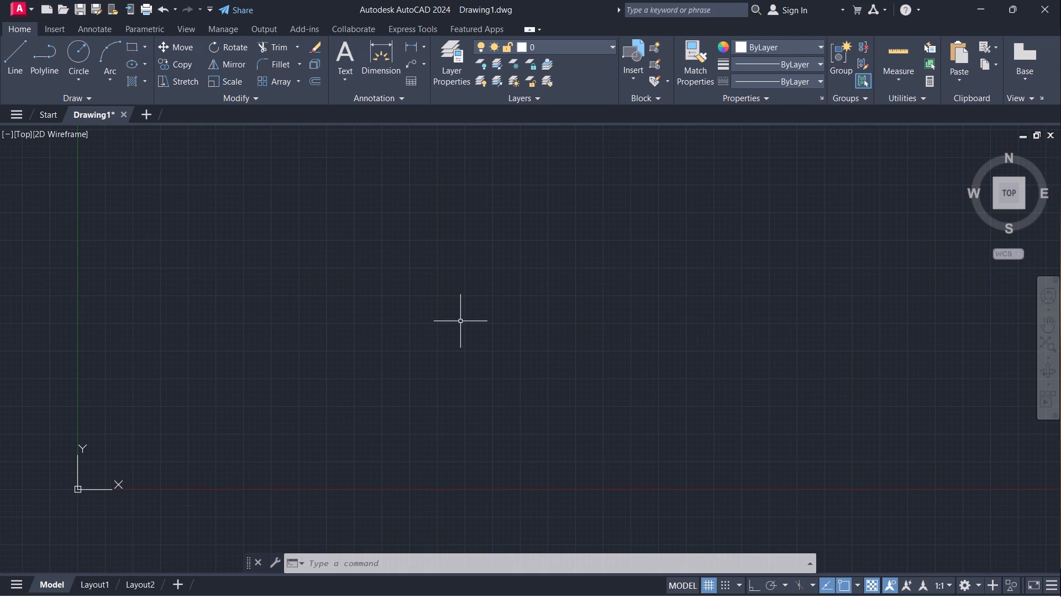
Configure the drawing units to Architectural length with 0'-0 1/4" precision and an insertion scale in inches.
key(u)
key(n)
key(Return)
click(509, 207)
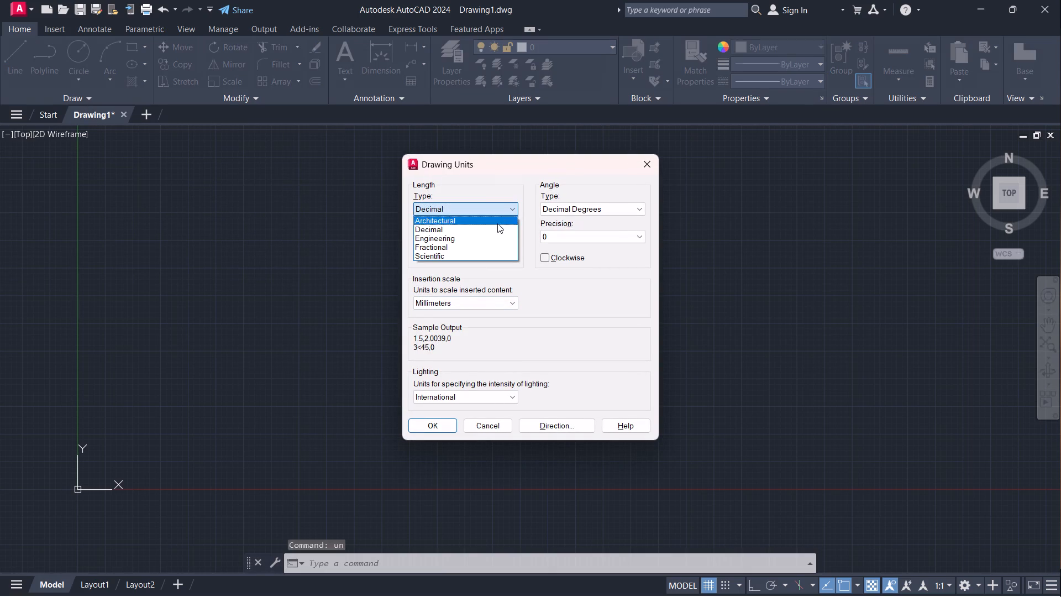
click(485, 223)
click(501, 240)
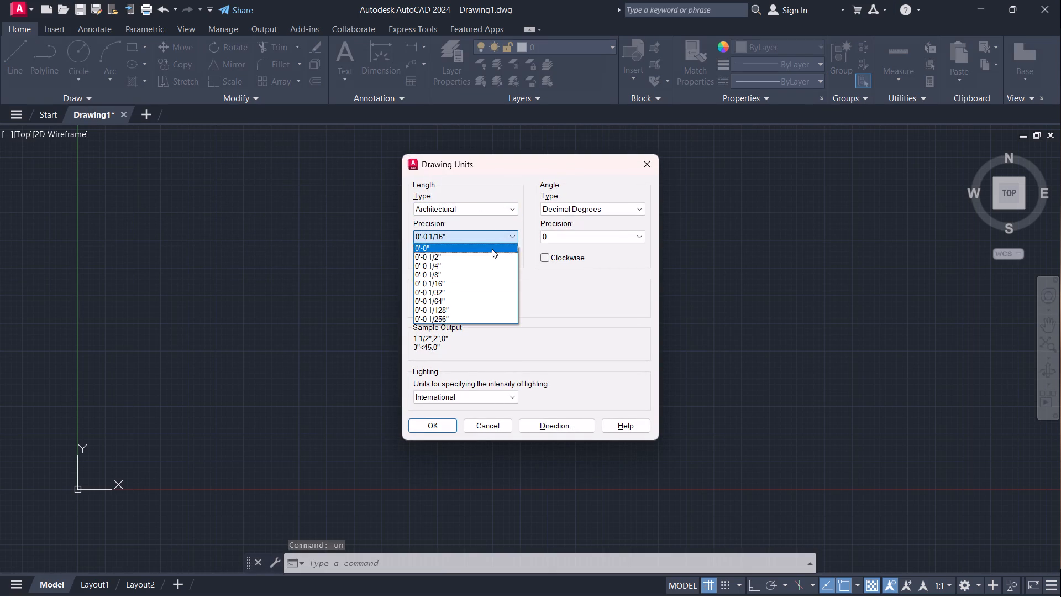
click(473, 263)
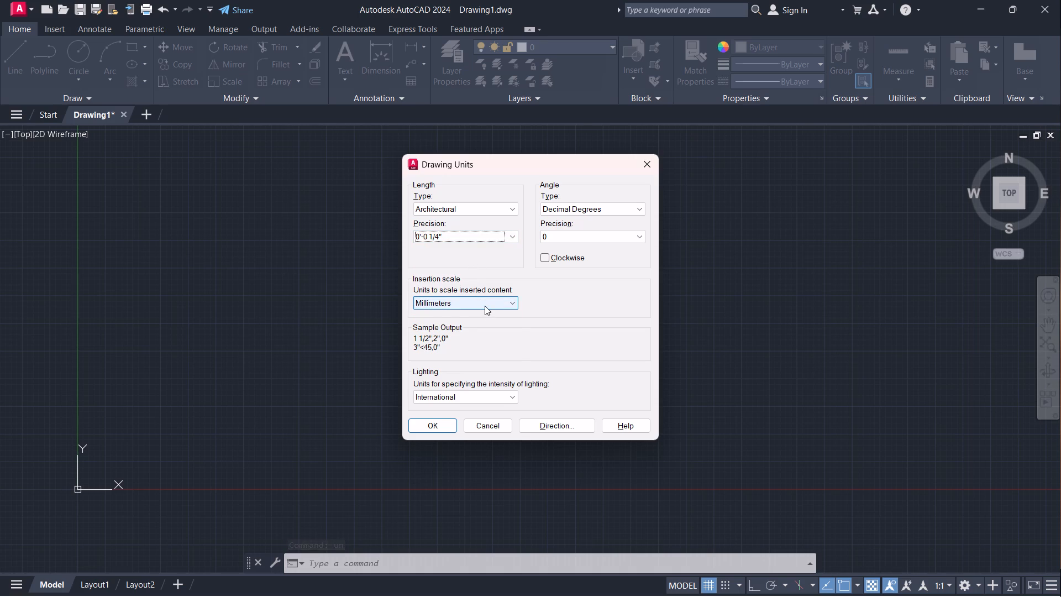
click(485, 306)
click(450, 326)
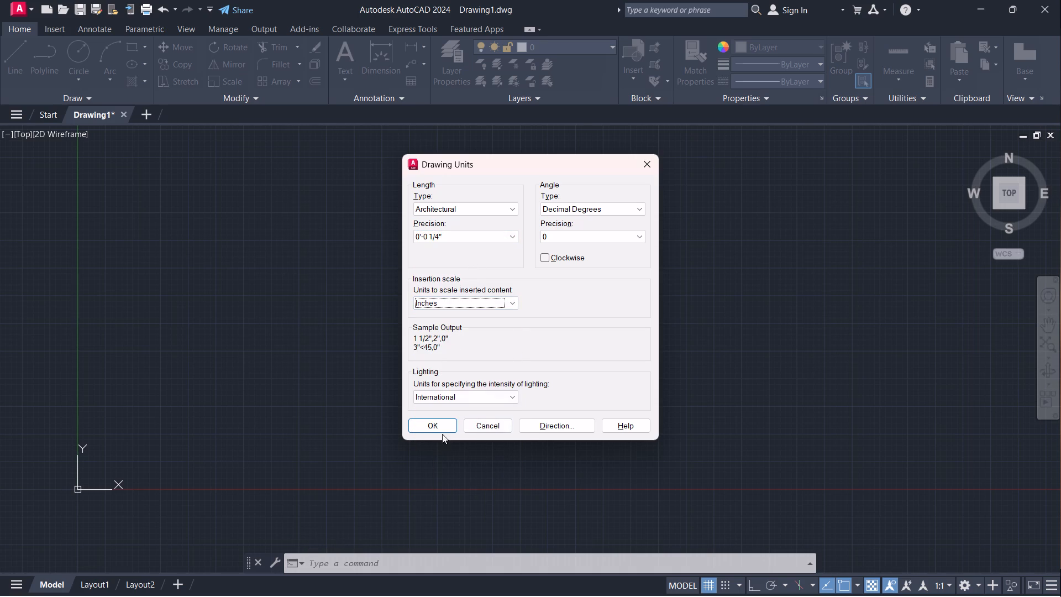
click(432, 426)
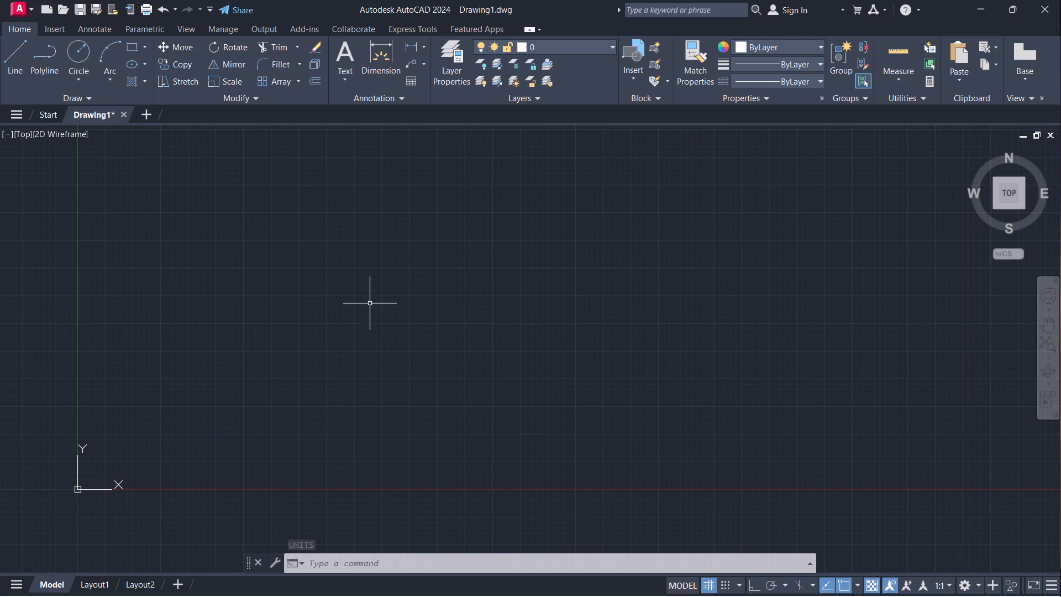
Save the drawing in the Documents folder as "residential building 26-08-2026".
click(17, 112)
click(34, 244)
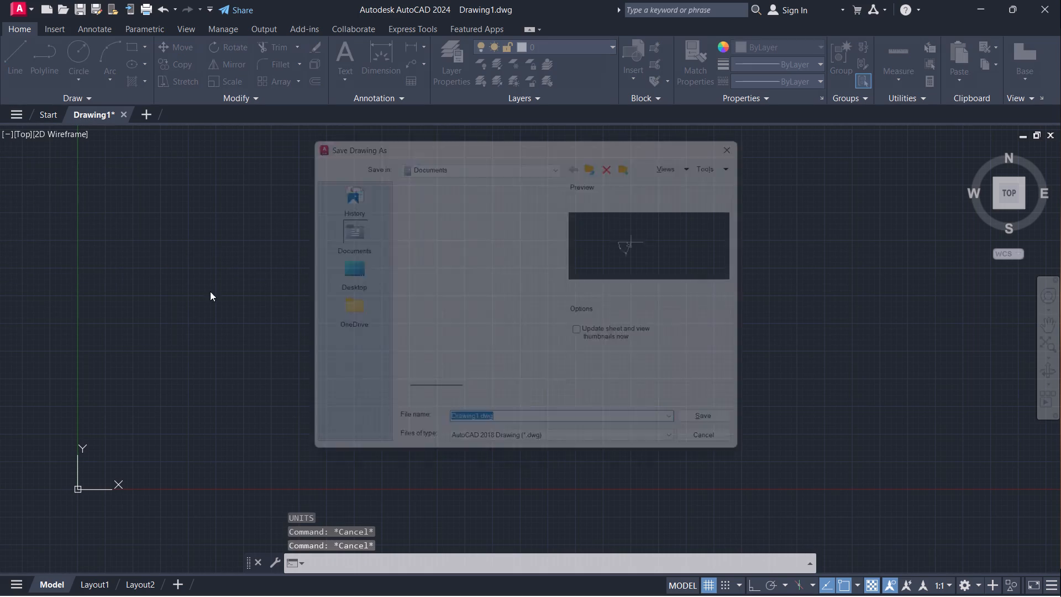
key(BackSpace)
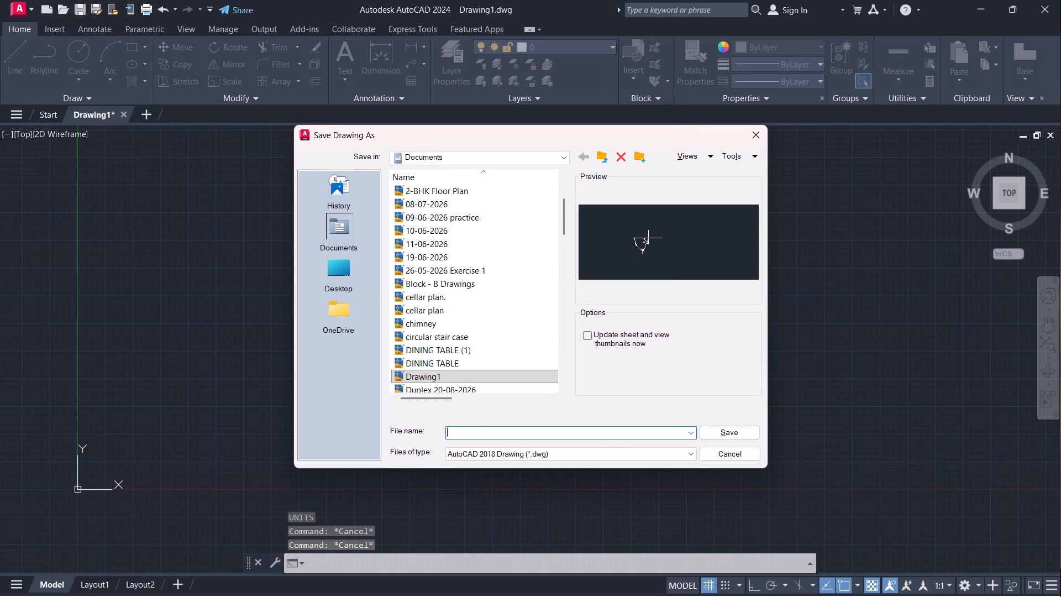
text(reside)
text(ntial)
key(space)
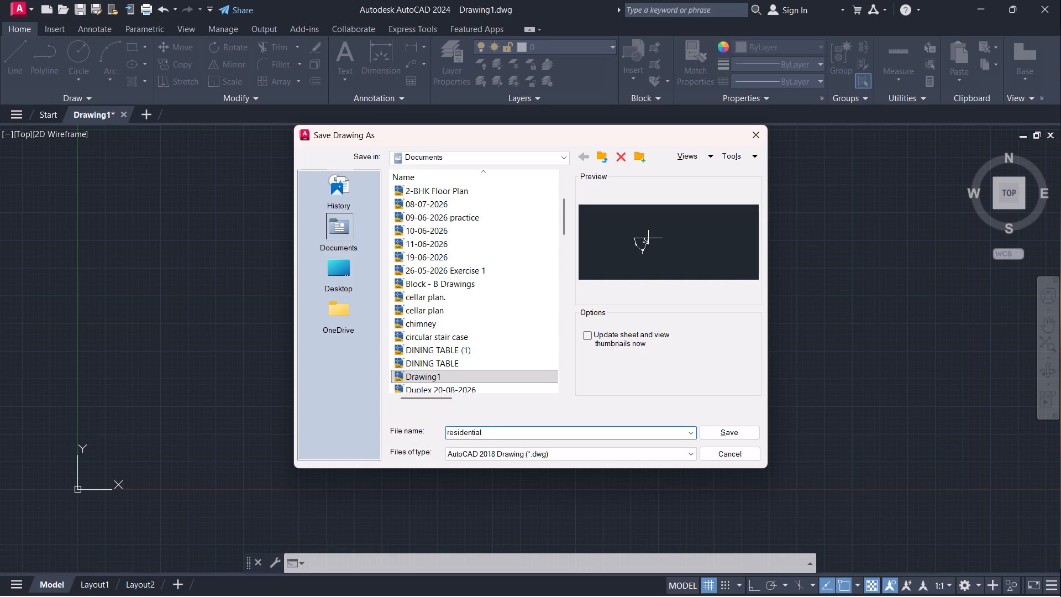
text(building)
key(space)
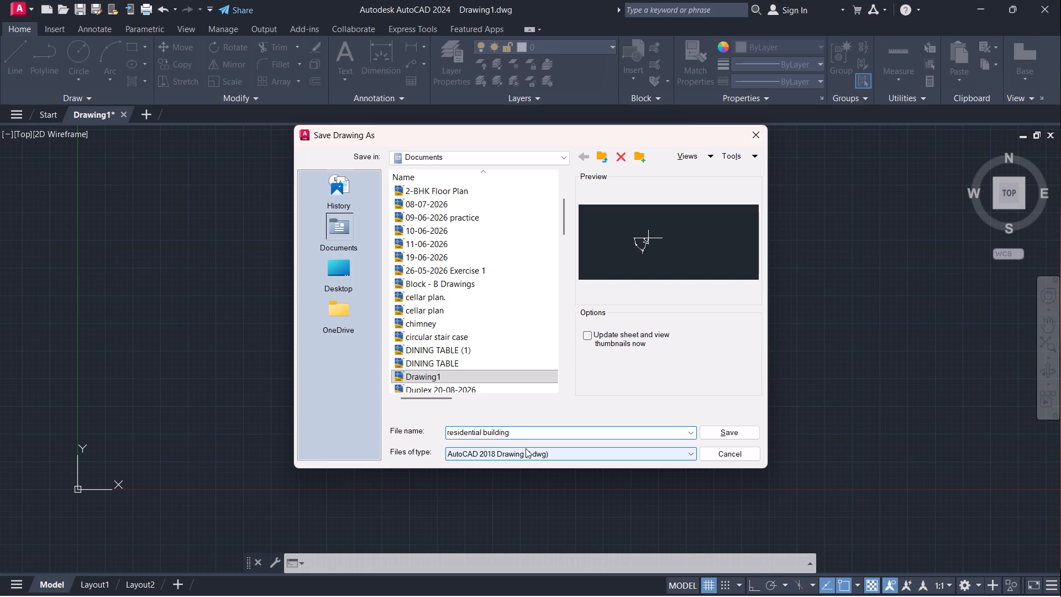
text(26-08-2026)
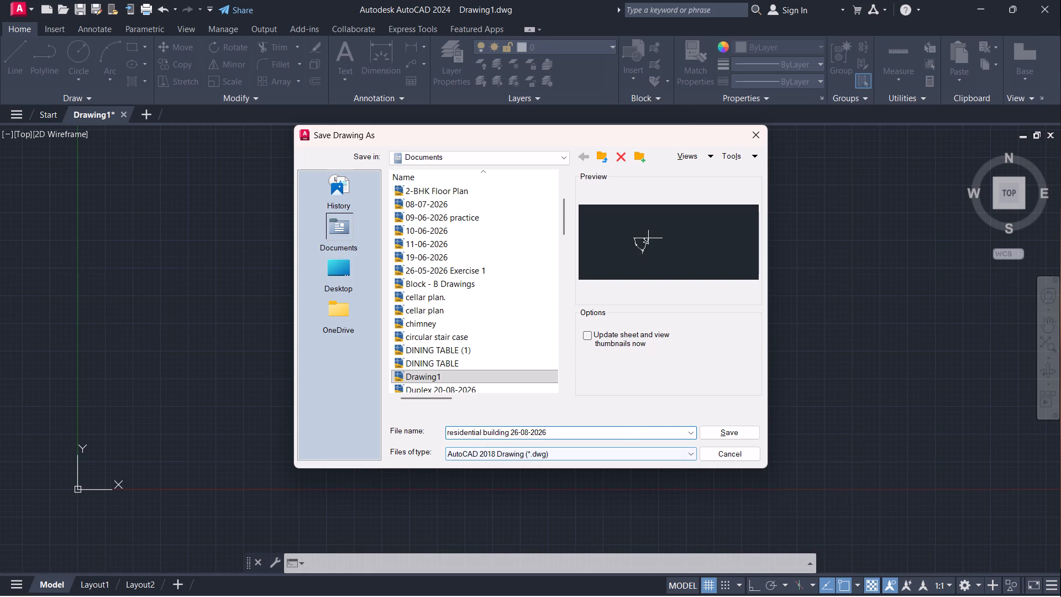
click(702, 433)
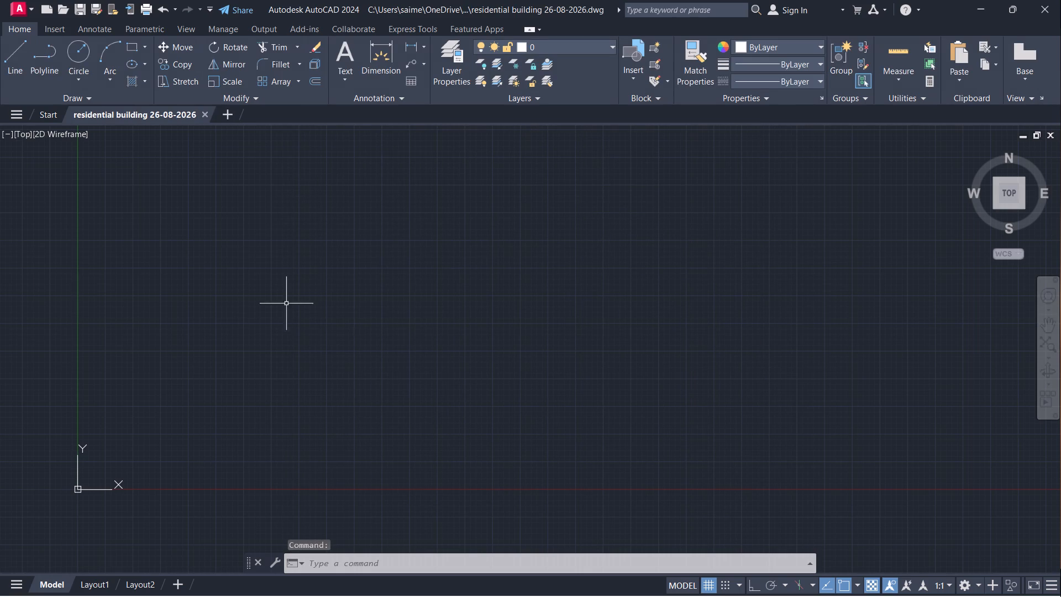
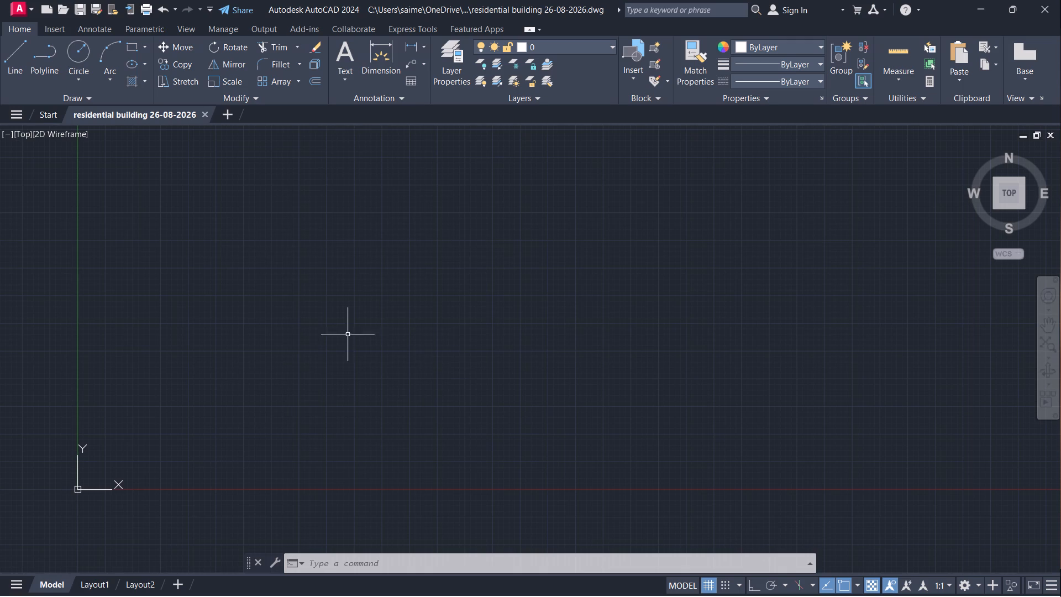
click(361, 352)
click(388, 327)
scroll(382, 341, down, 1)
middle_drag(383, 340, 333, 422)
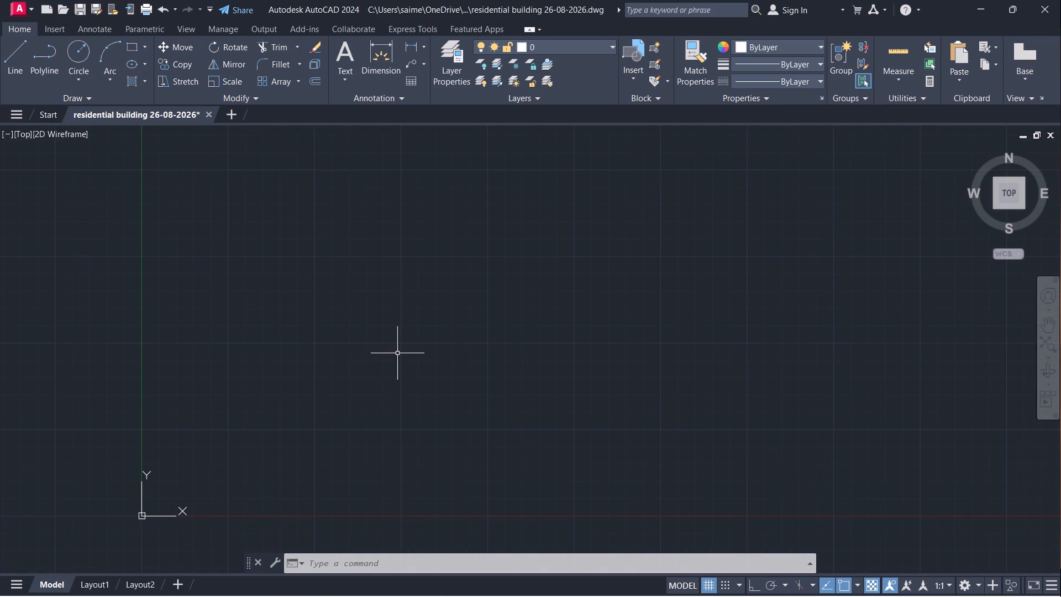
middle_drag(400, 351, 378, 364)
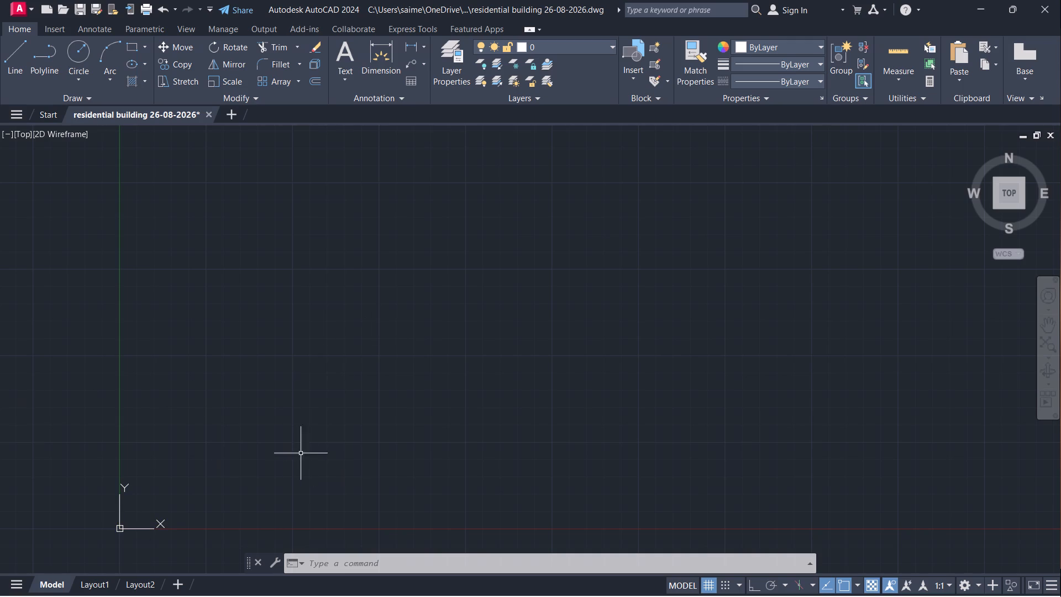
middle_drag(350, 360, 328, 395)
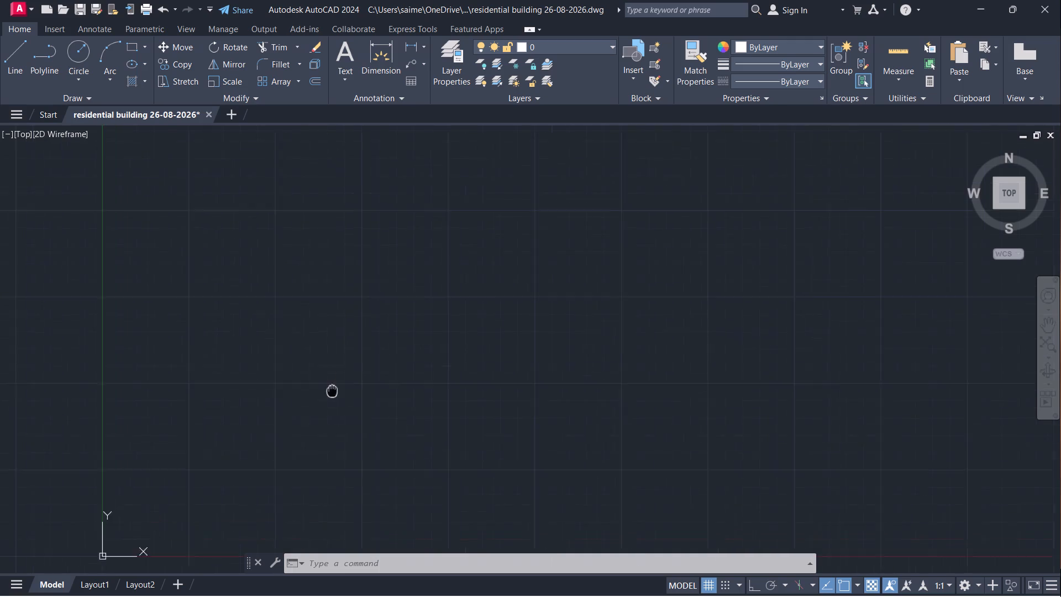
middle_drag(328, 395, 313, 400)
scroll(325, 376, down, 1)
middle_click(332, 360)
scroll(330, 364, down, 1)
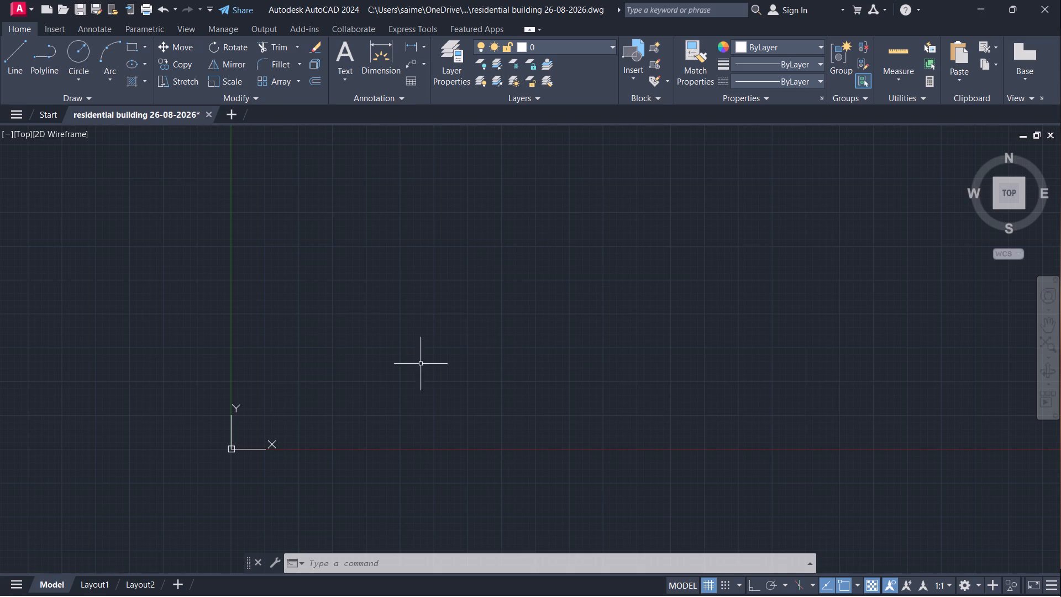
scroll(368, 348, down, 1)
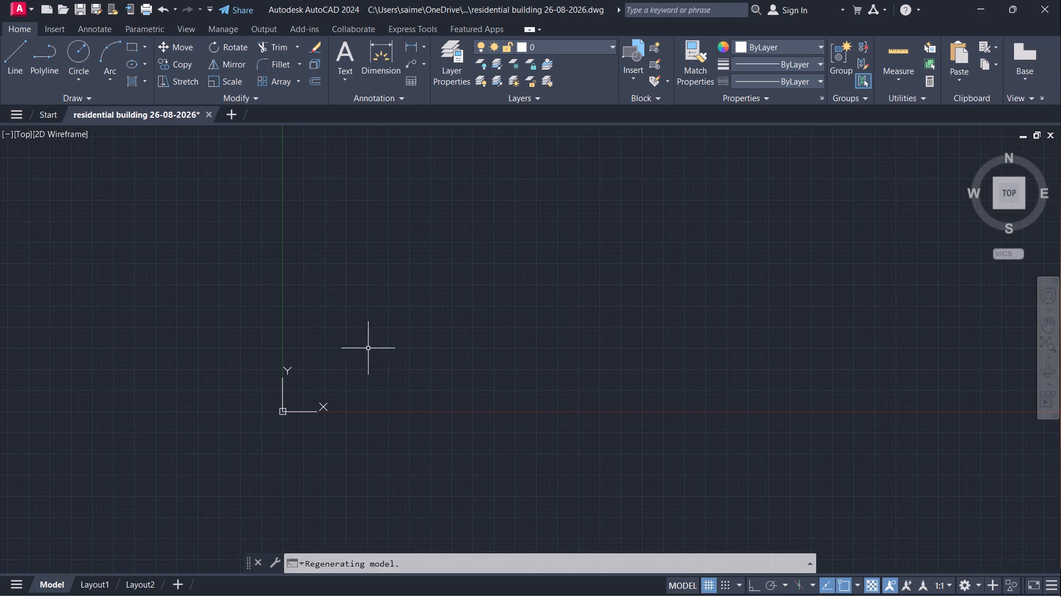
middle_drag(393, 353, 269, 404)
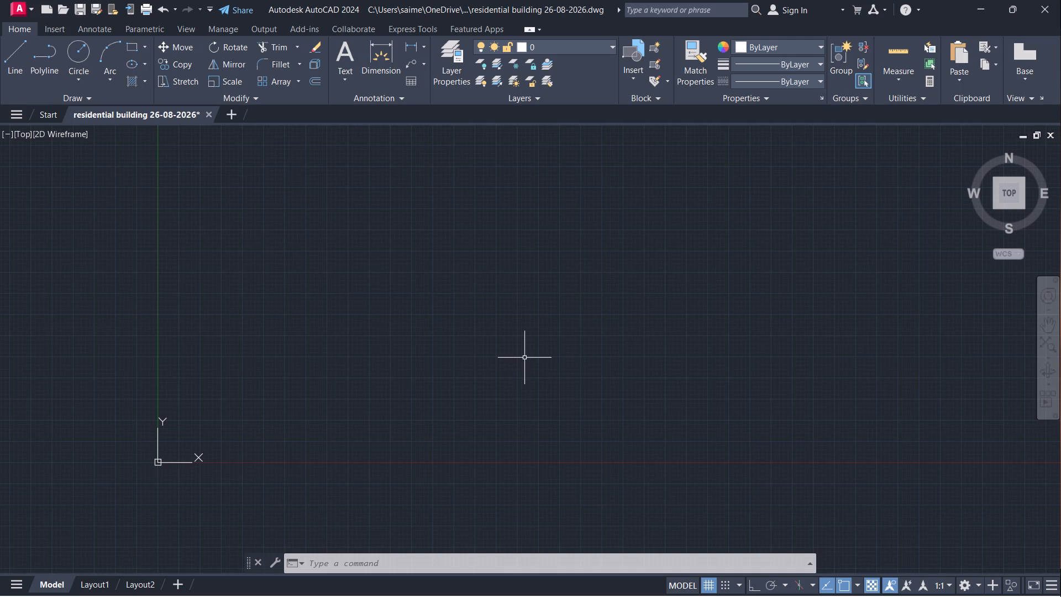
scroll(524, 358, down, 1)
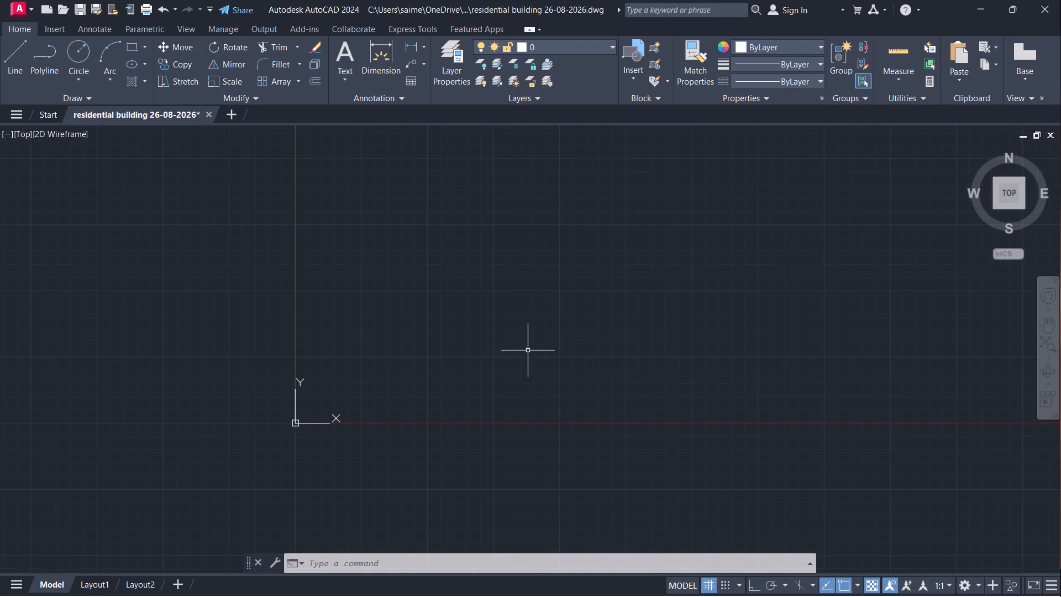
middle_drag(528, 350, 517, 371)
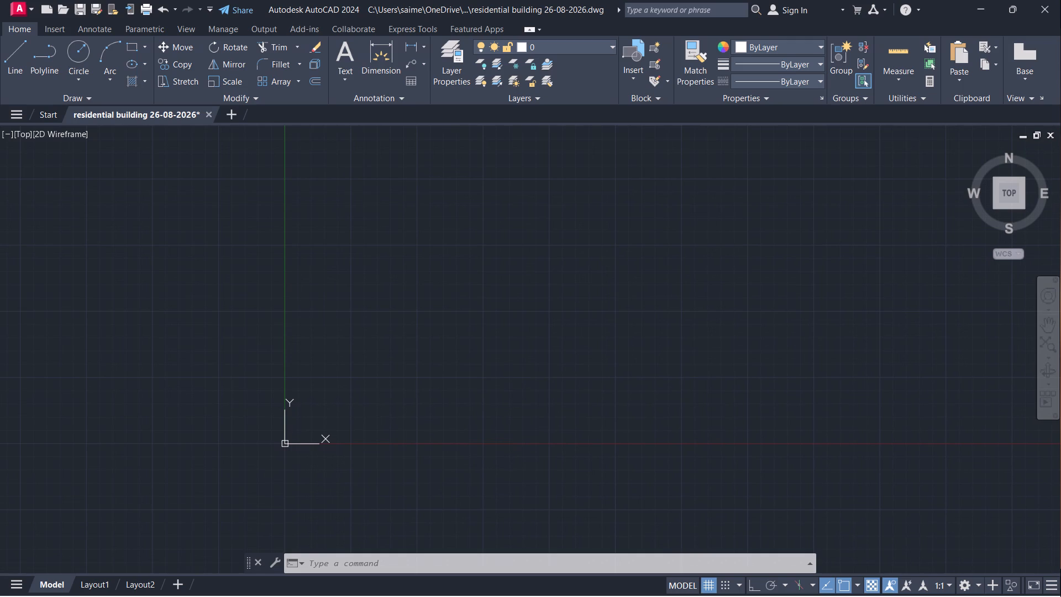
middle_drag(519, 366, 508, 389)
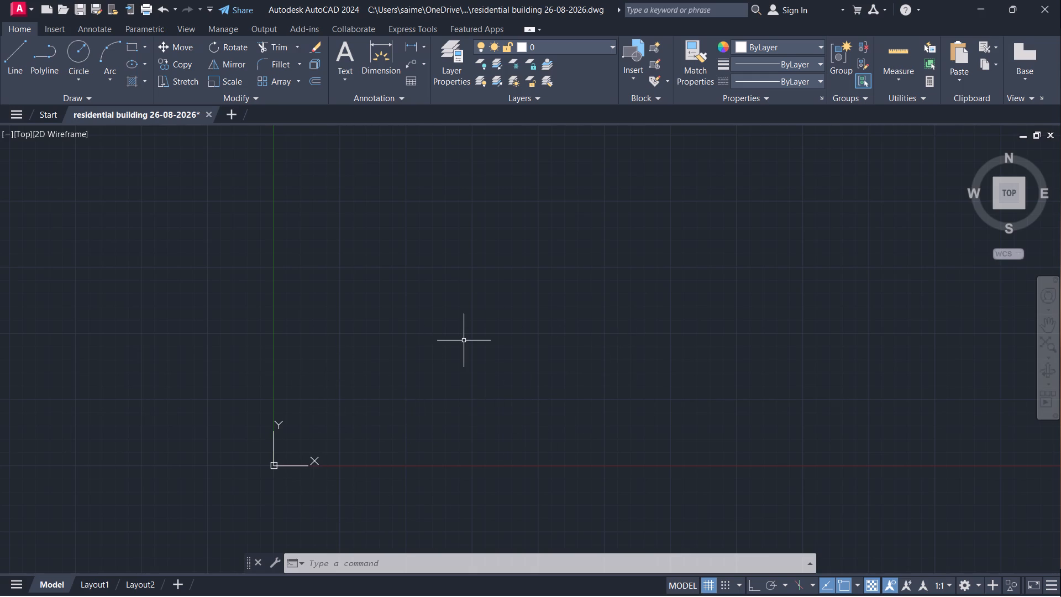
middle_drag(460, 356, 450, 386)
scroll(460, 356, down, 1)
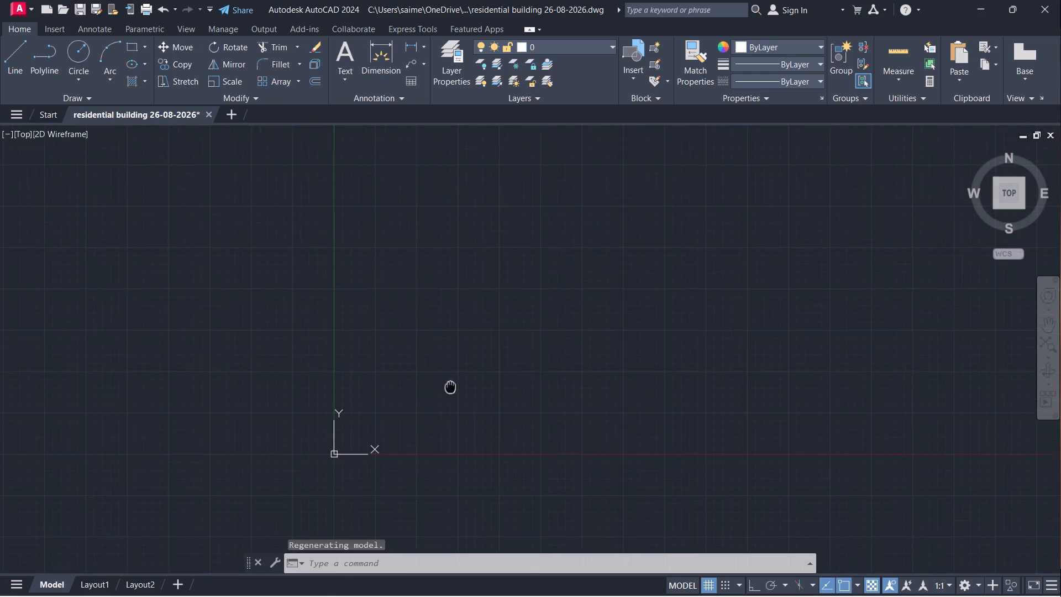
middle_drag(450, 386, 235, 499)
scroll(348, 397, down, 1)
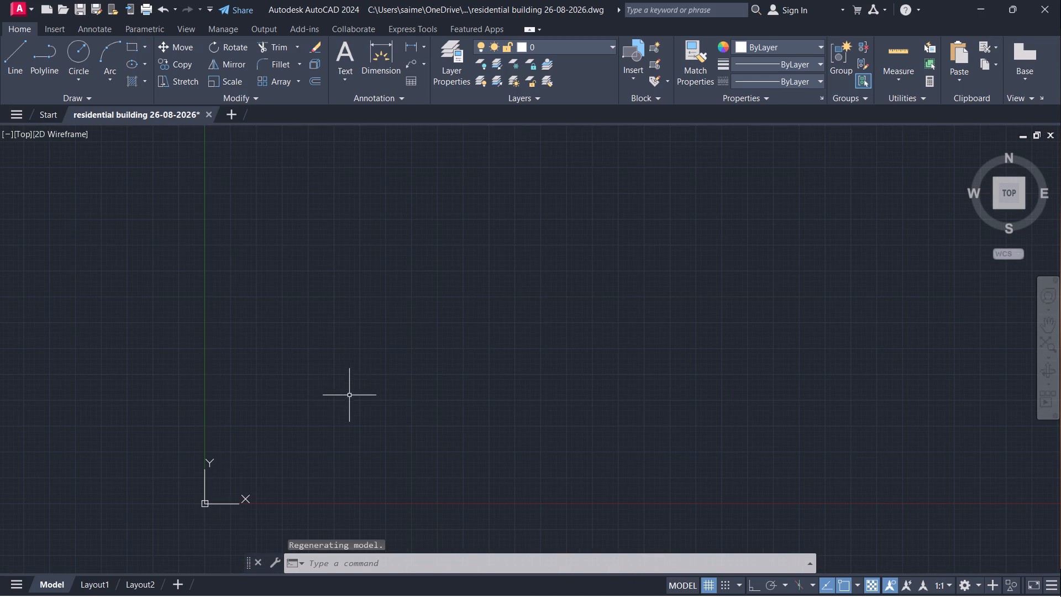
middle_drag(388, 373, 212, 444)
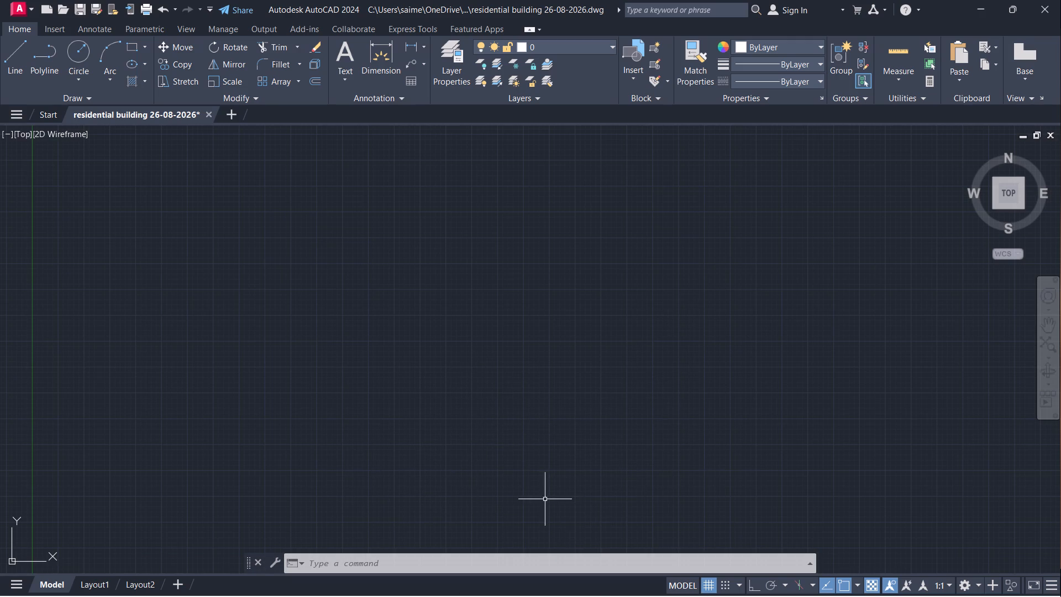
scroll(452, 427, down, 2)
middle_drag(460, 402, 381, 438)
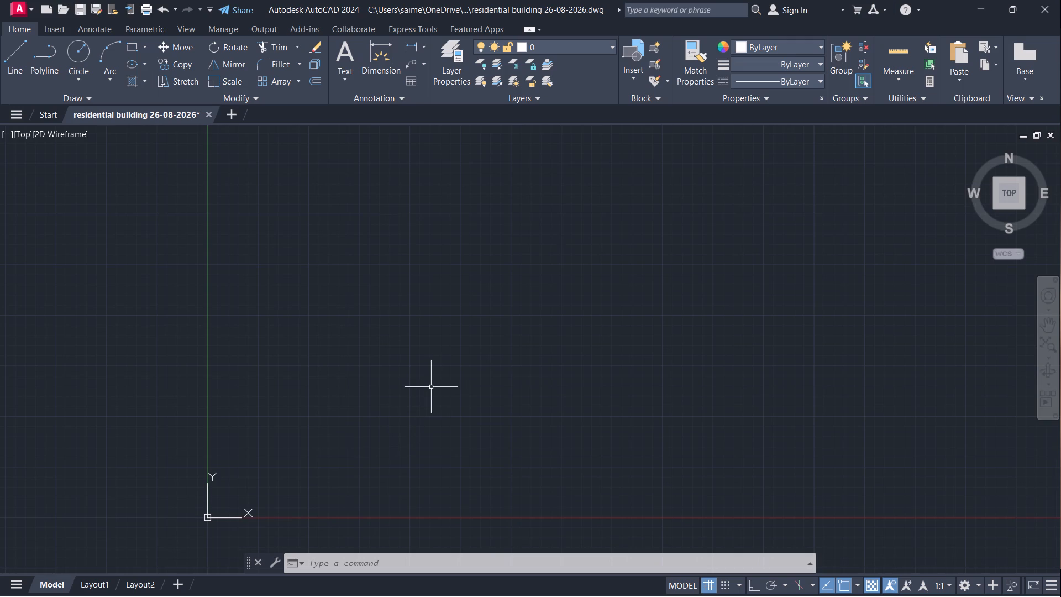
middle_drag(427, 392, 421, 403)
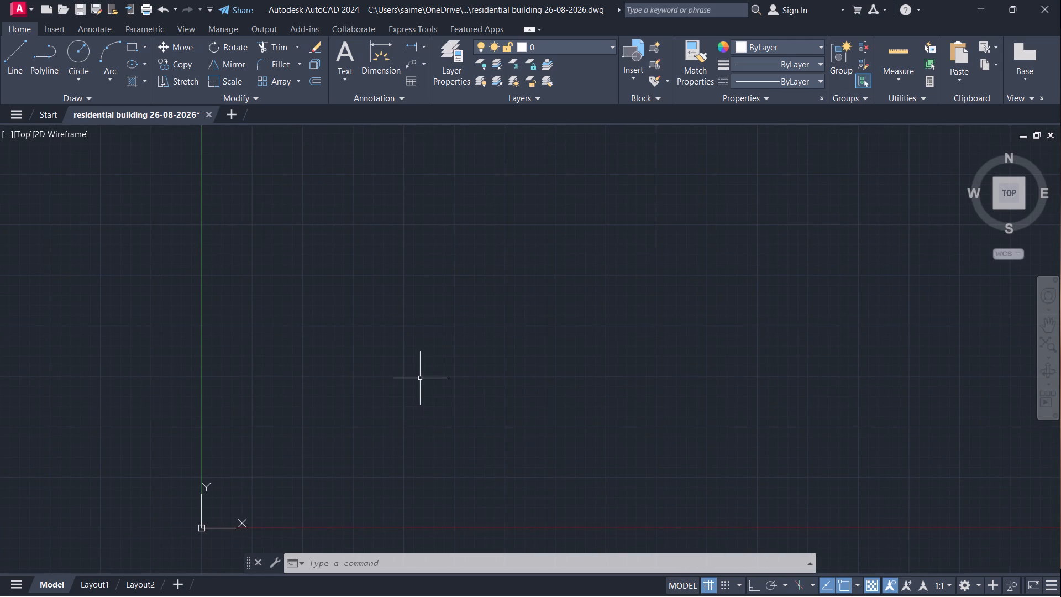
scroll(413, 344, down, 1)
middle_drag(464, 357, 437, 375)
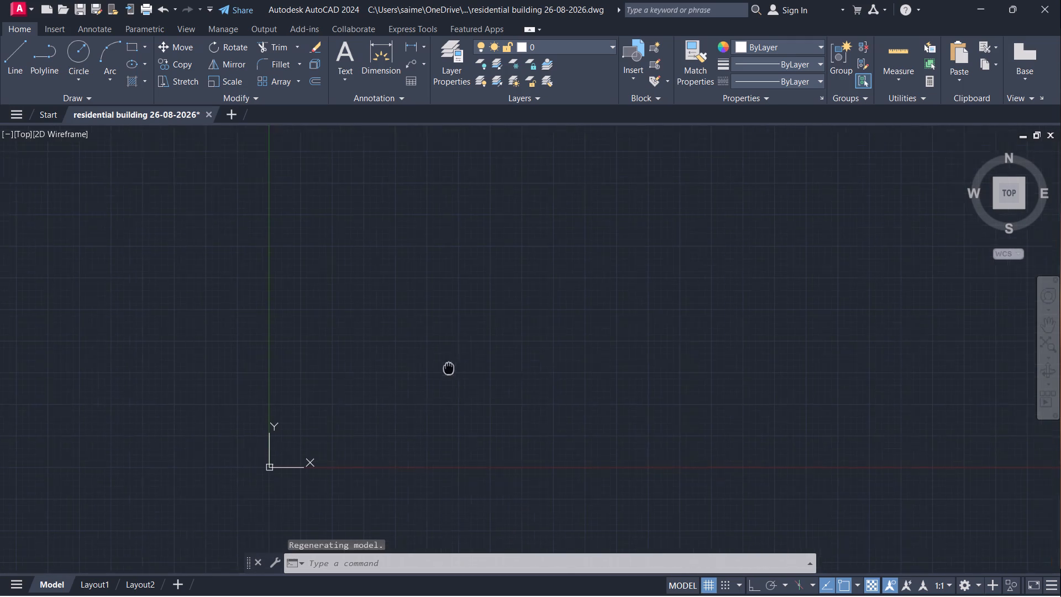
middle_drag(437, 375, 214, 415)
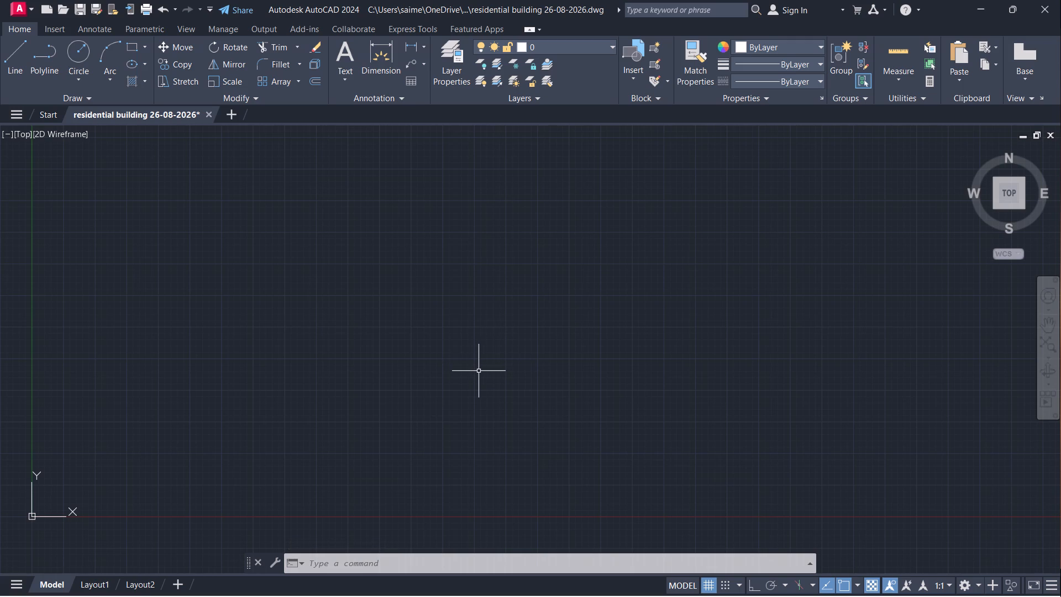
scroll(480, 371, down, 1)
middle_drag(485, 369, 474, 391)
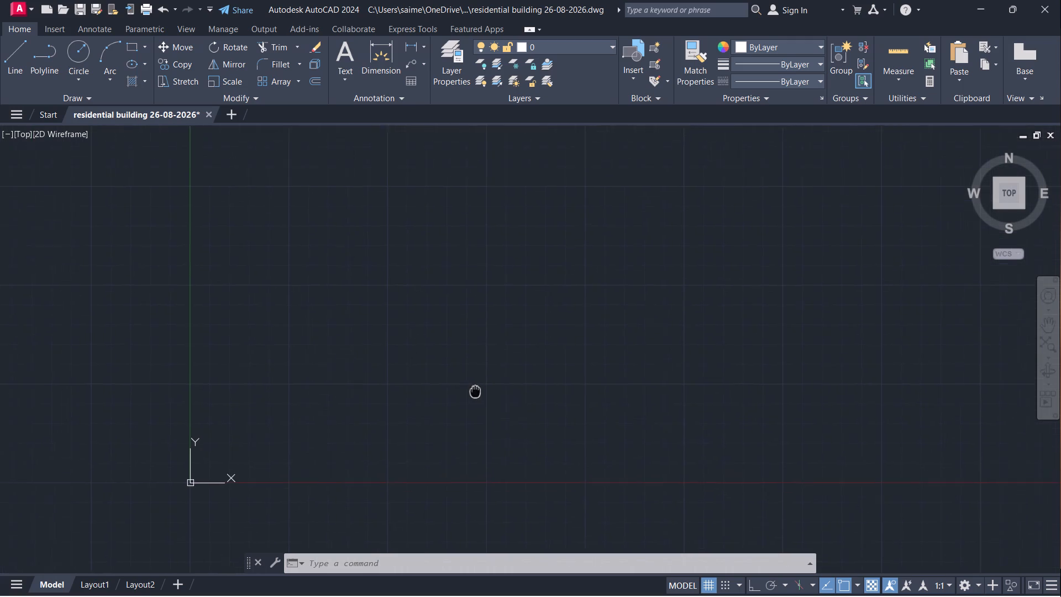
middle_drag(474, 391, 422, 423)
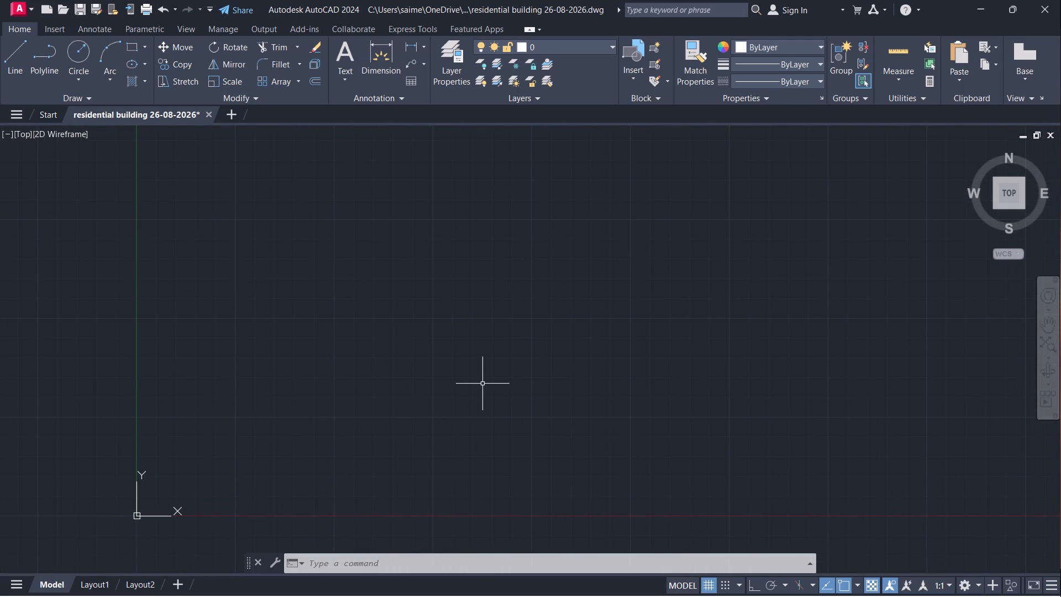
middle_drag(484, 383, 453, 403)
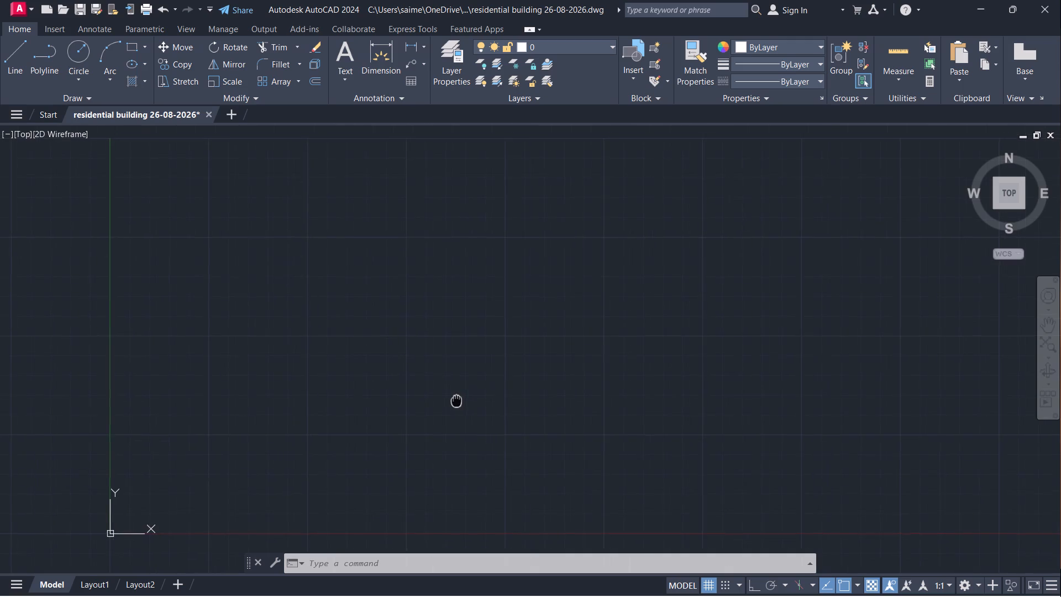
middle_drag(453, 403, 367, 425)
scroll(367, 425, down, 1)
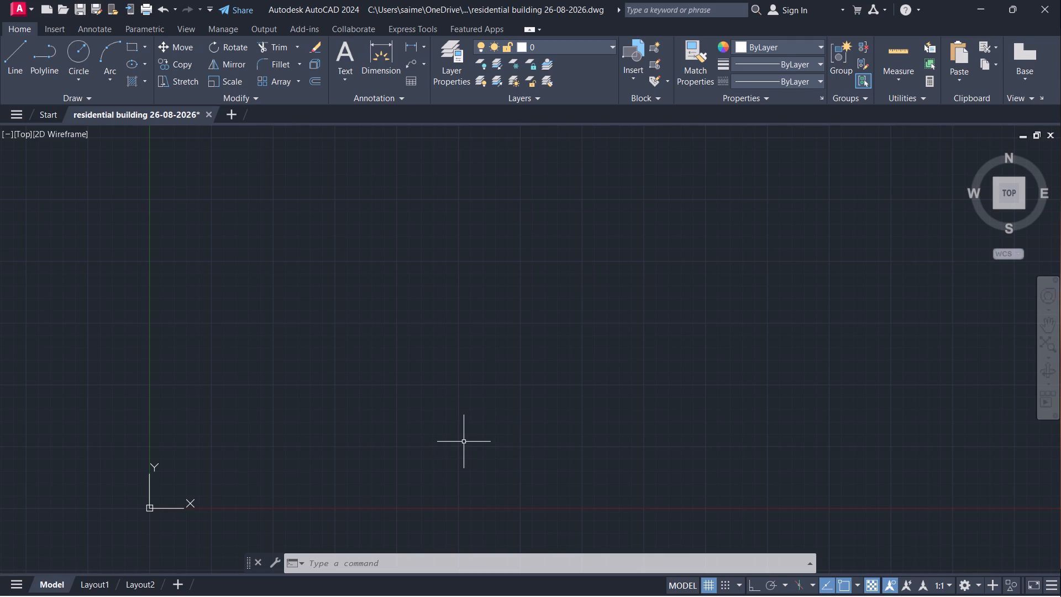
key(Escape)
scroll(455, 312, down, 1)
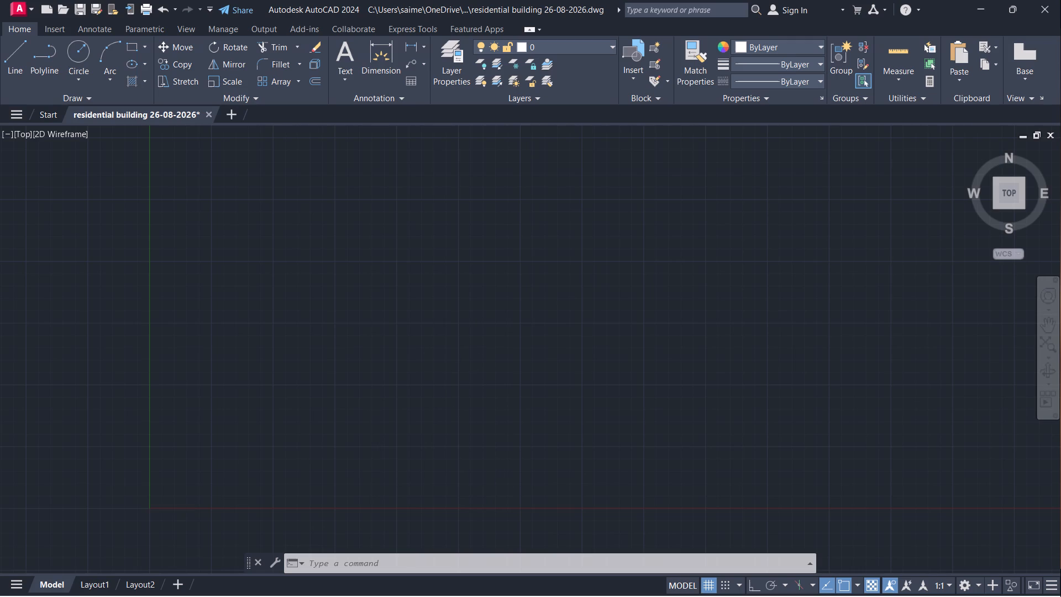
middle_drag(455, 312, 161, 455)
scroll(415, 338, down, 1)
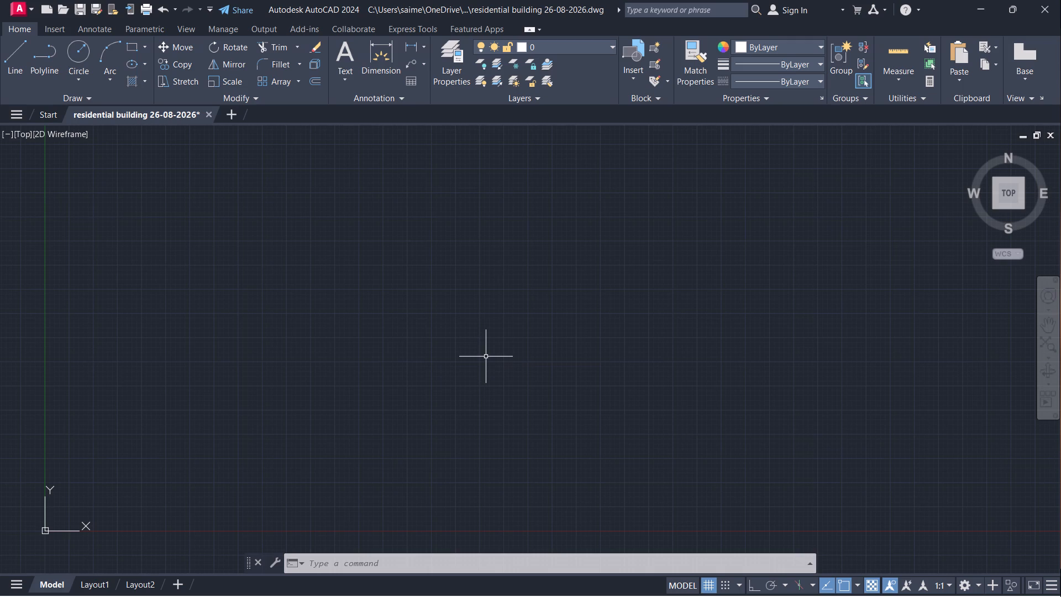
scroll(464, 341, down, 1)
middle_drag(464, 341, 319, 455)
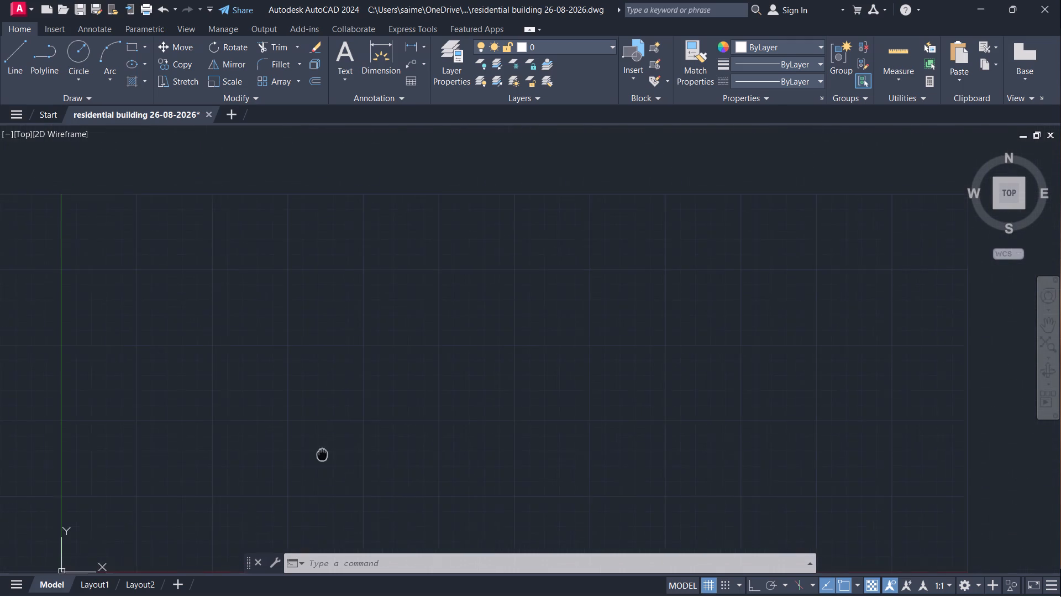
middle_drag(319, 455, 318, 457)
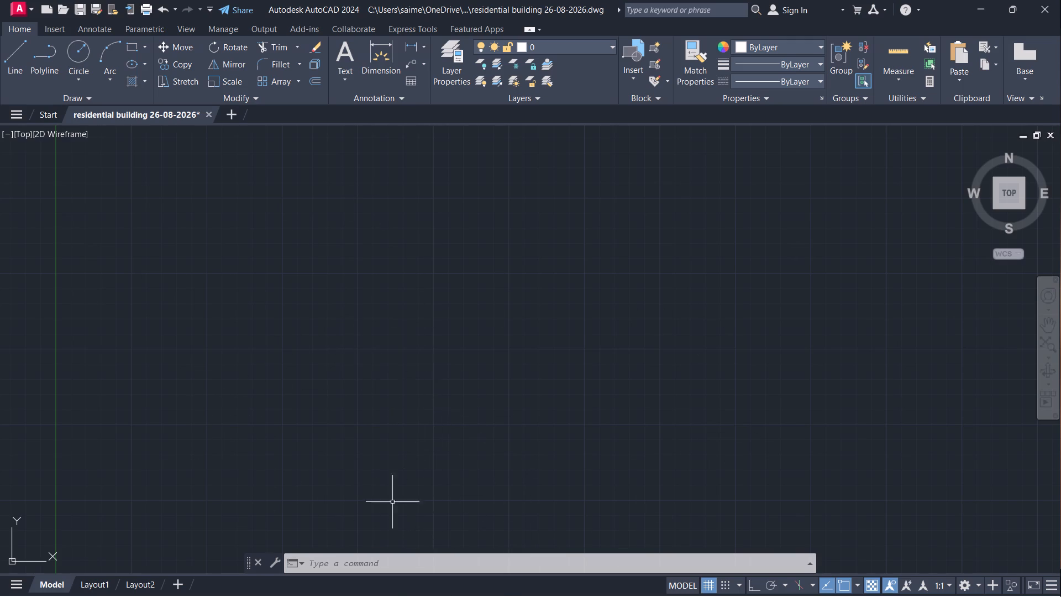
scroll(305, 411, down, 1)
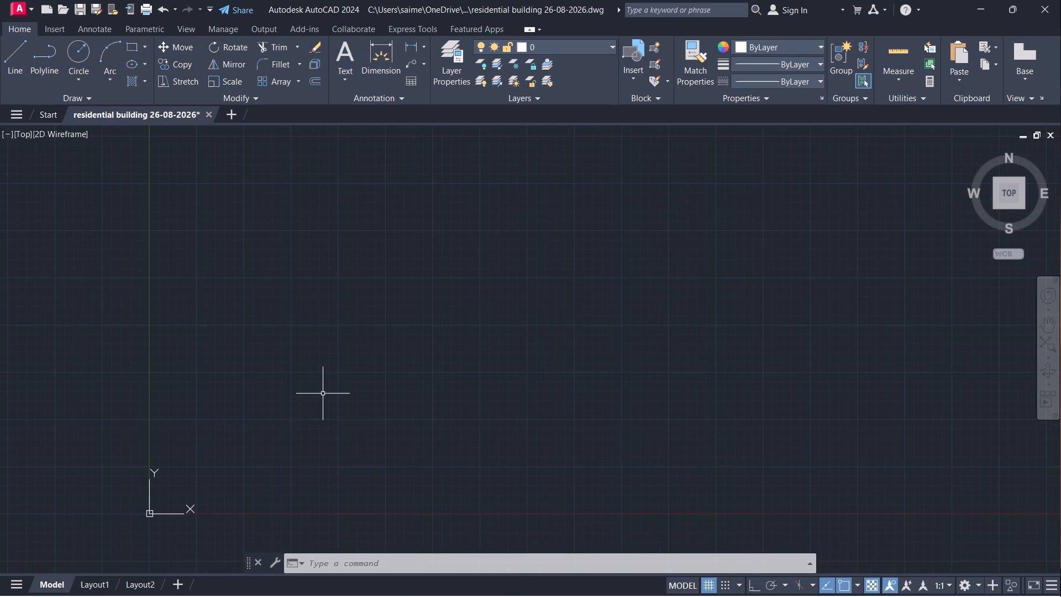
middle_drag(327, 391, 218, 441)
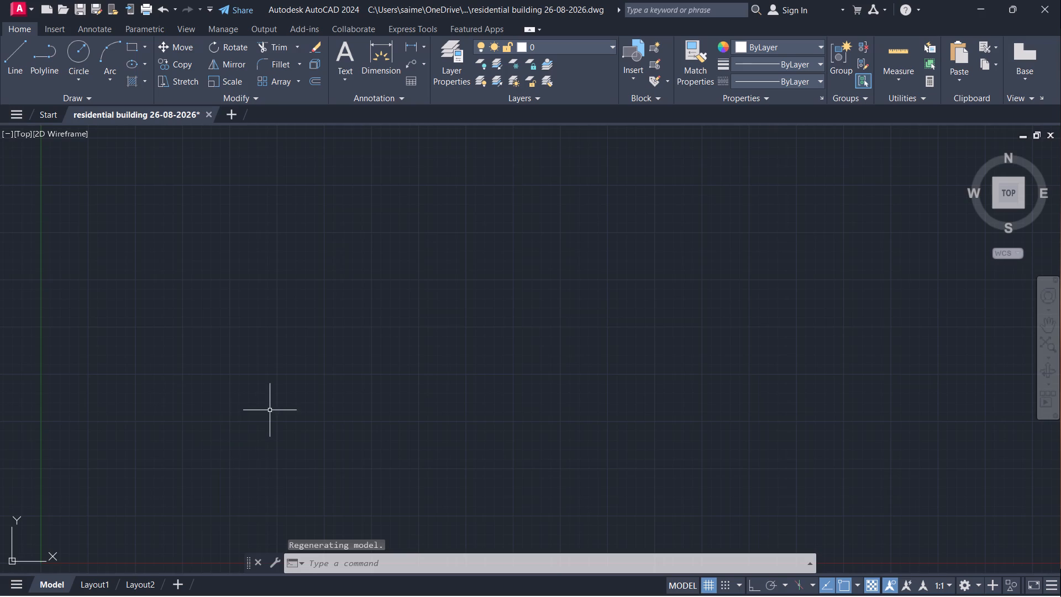
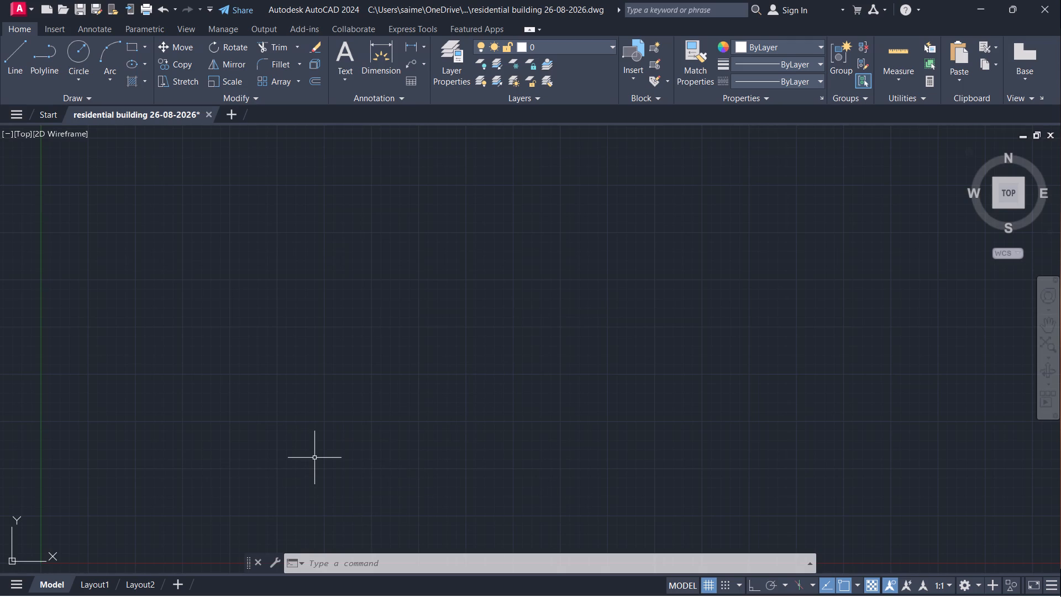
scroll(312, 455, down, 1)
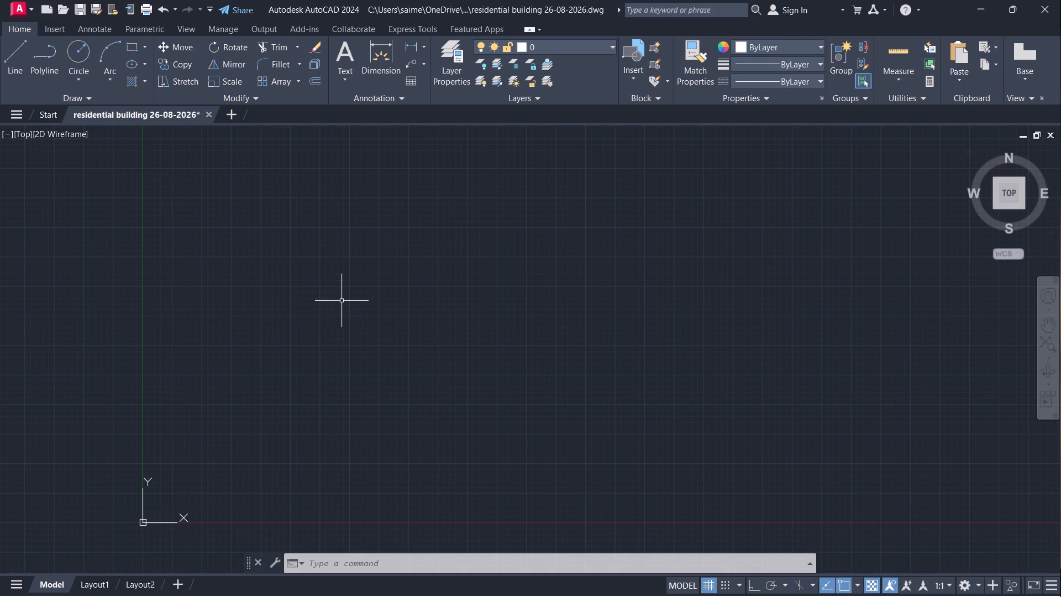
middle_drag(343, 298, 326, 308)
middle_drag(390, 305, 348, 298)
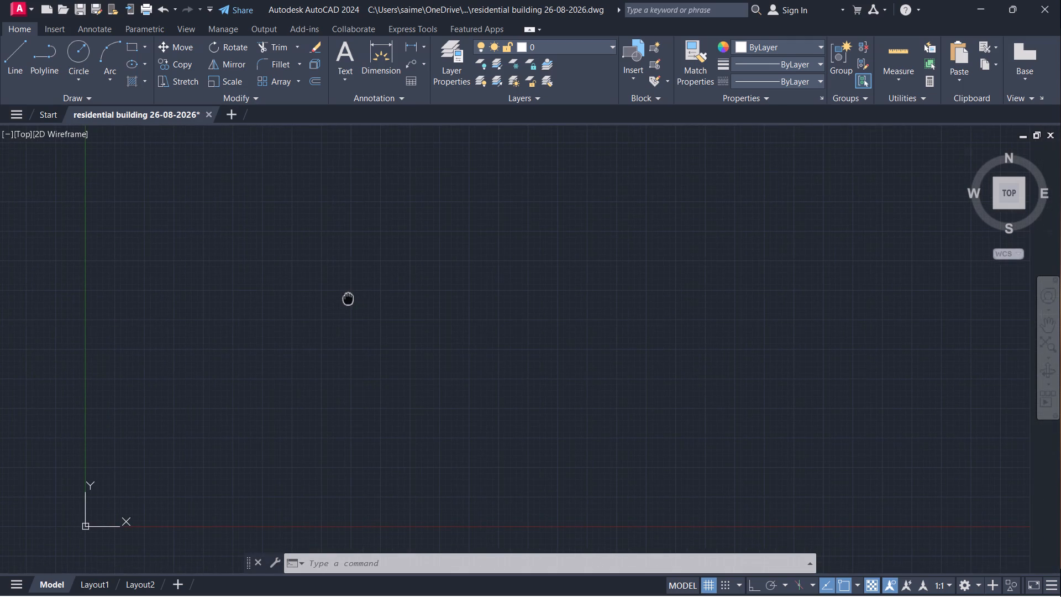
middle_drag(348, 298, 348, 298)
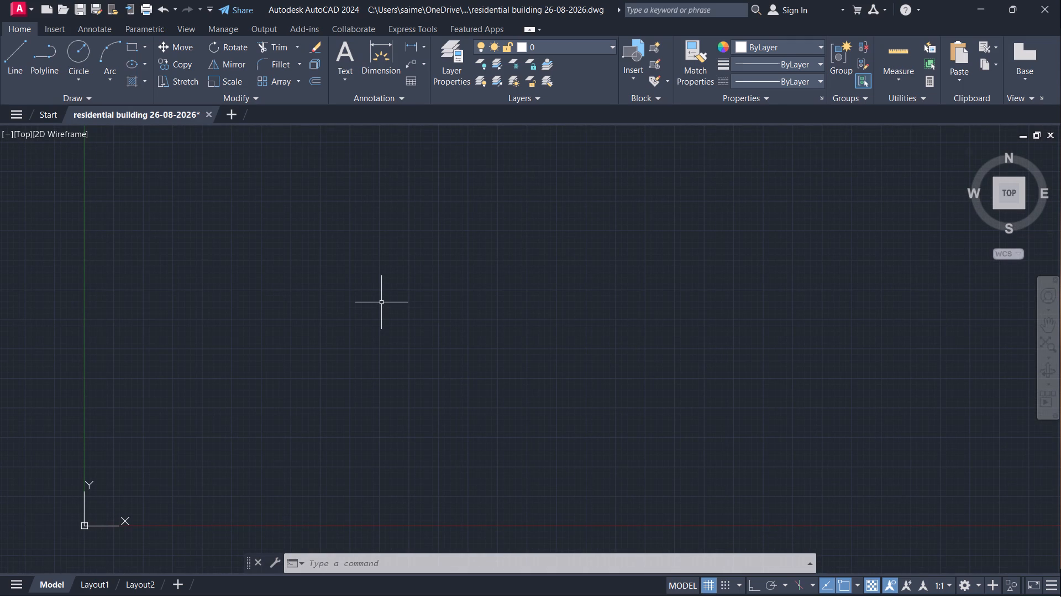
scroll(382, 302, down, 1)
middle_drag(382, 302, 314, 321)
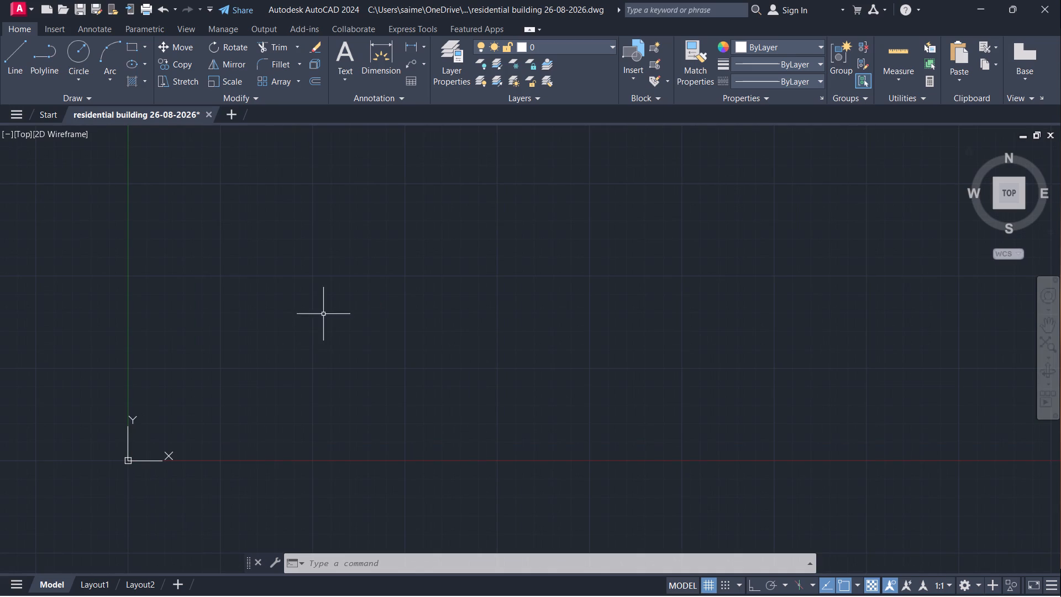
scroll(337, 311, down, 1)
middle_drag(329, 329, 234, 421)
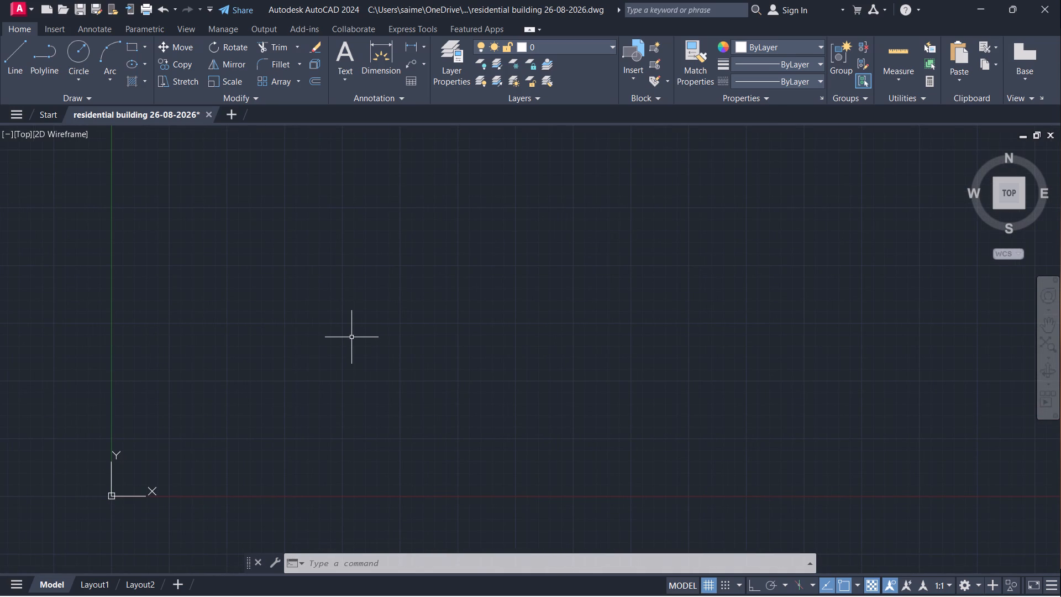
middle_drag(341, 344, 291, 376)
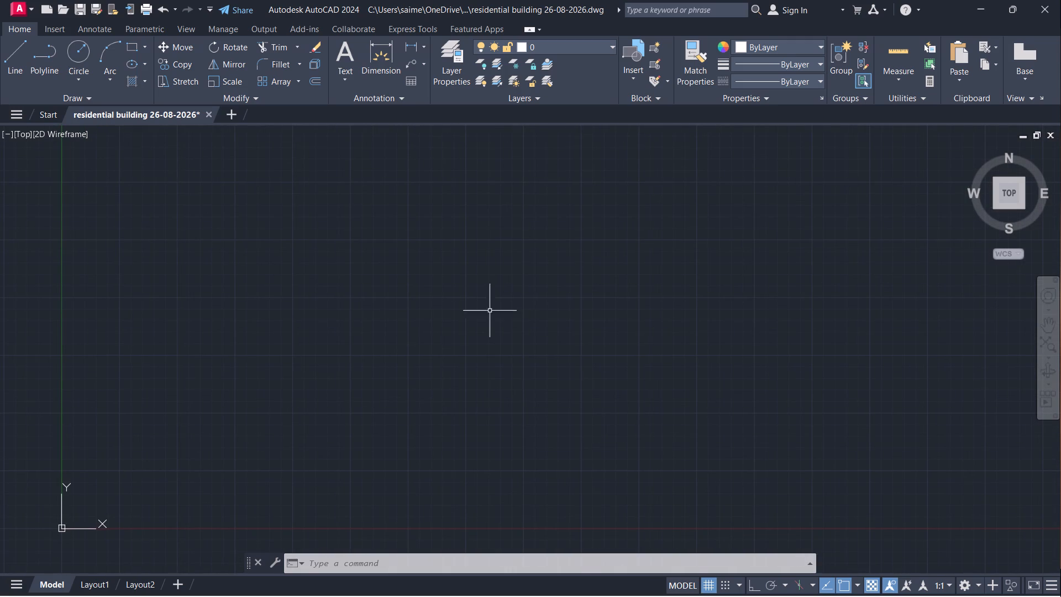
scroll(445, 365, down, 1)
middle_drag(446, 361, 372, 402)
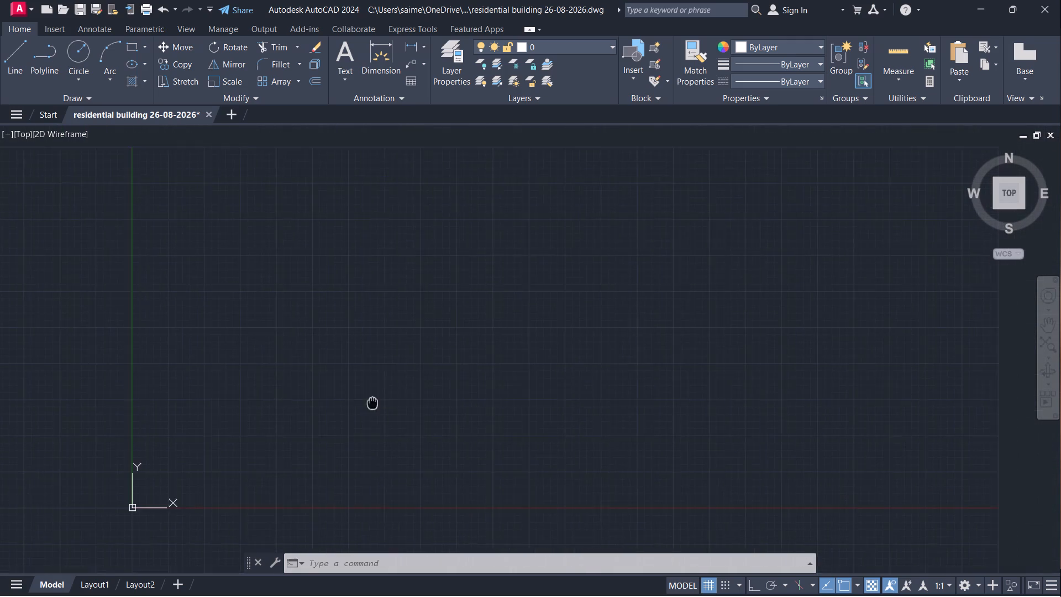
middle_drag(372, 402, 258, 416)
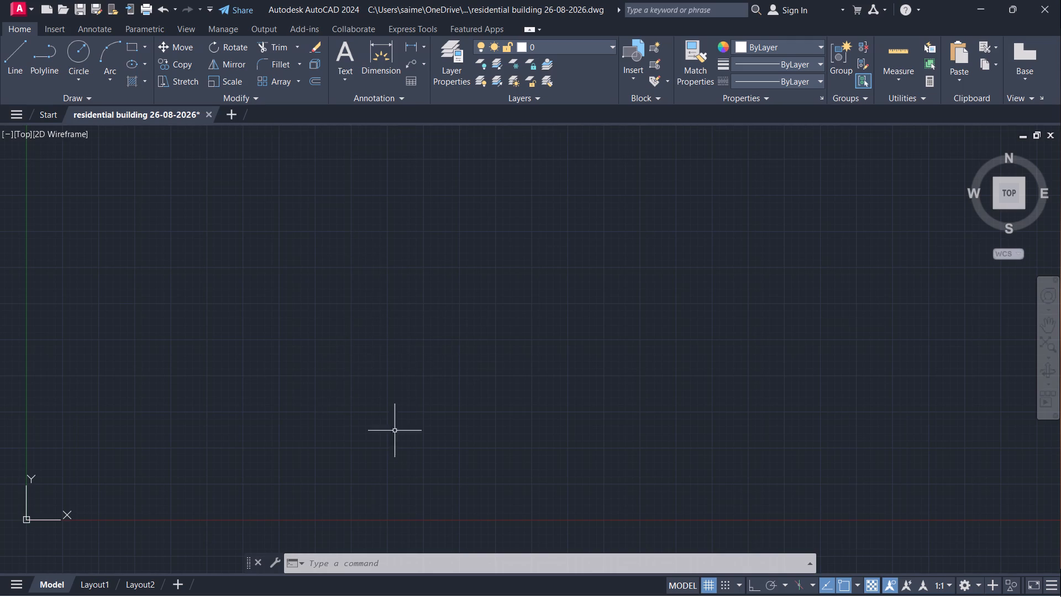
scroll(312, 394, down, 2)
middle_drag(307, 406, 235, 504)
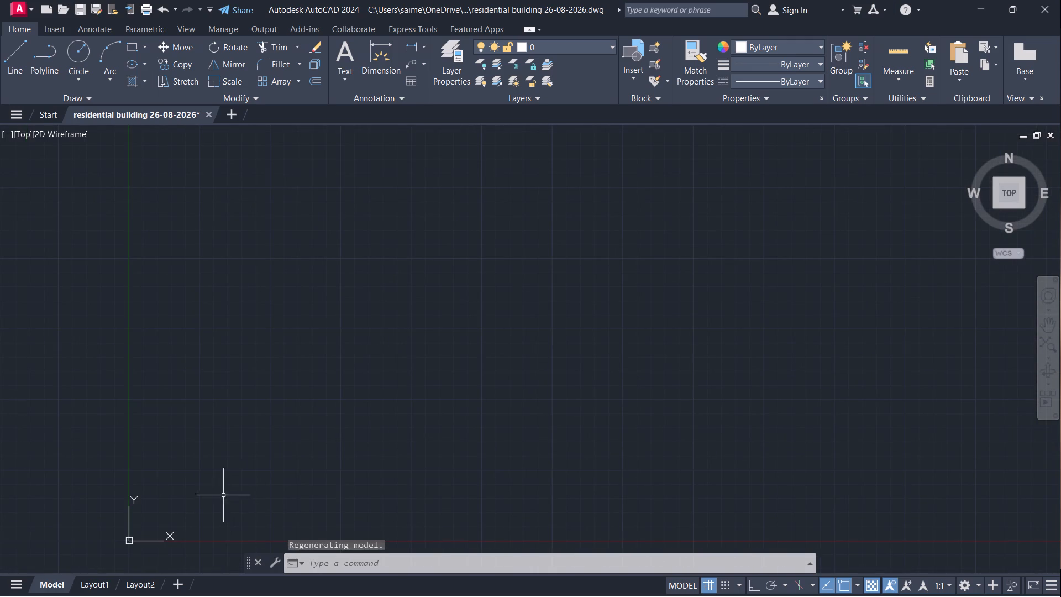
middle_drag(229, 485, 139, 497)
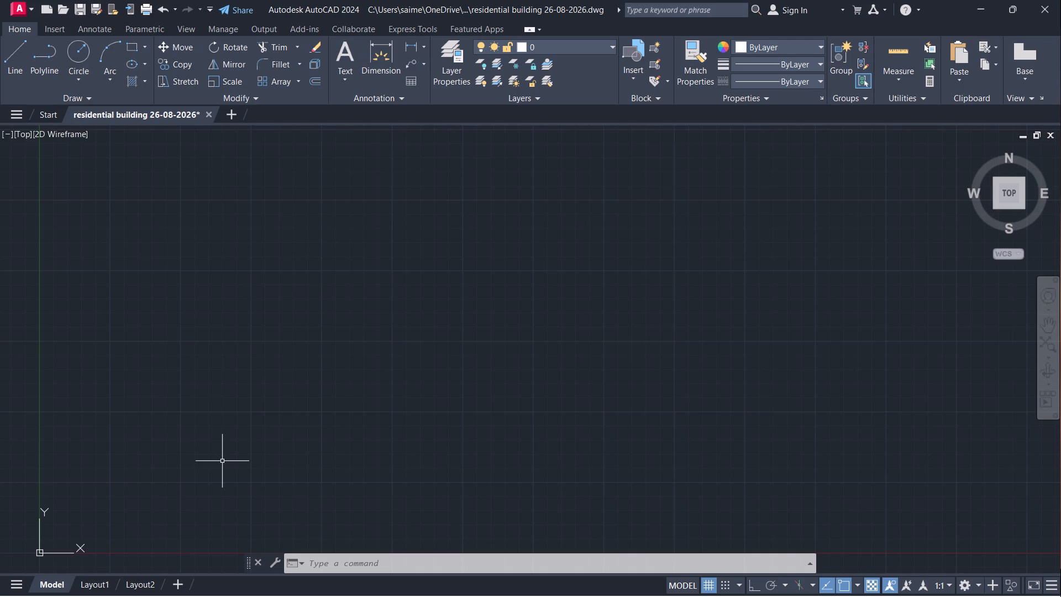
Start the plan outline with the Line command and Ortho on, drawing a horizontal first segment 18'10.5" long in the positive X direction.
key(l)
key(Return)
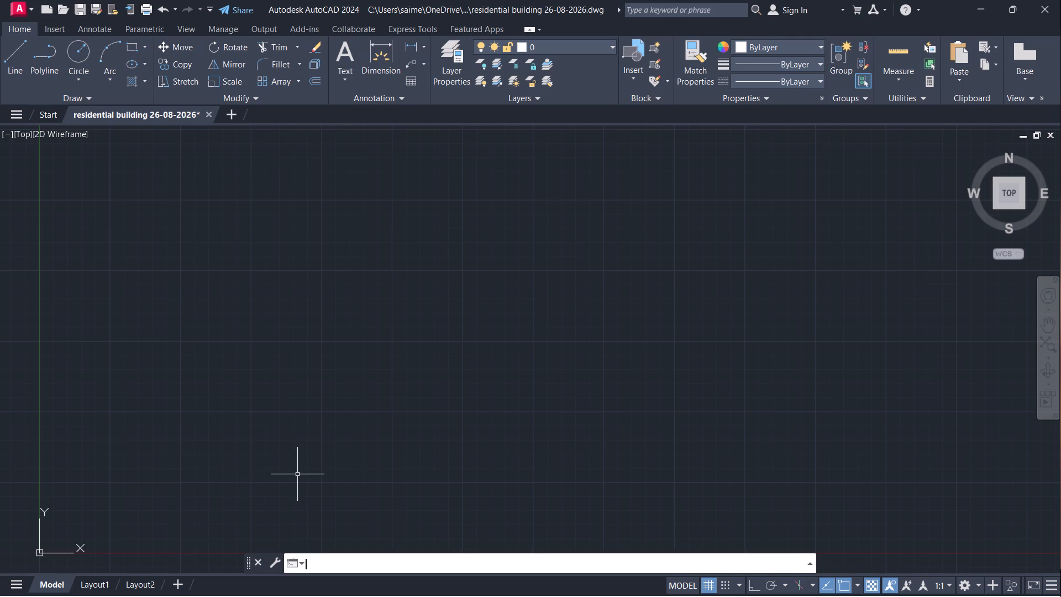
click(275, 478)
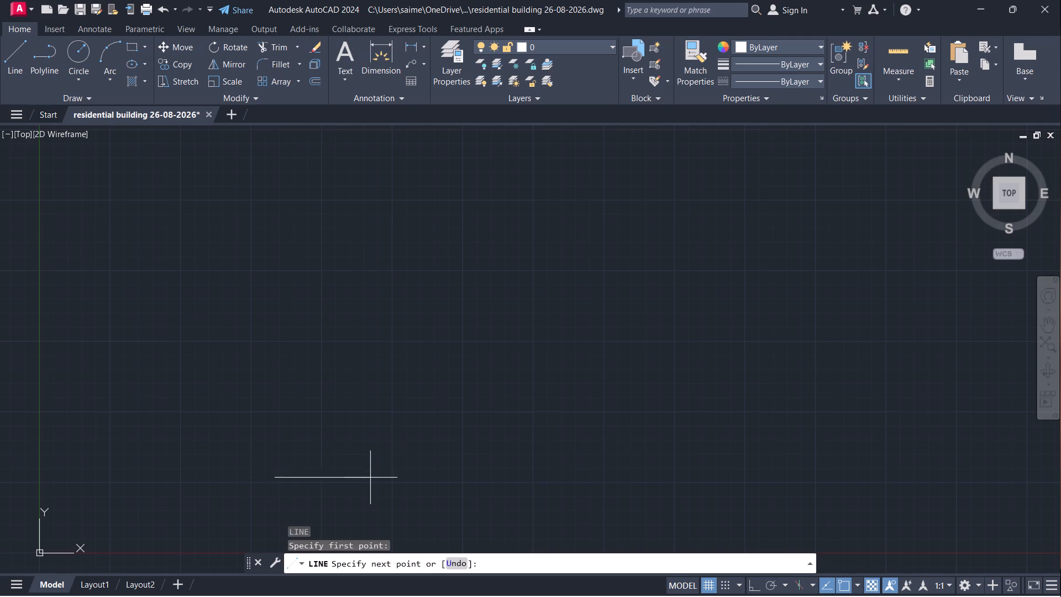
key(F8)
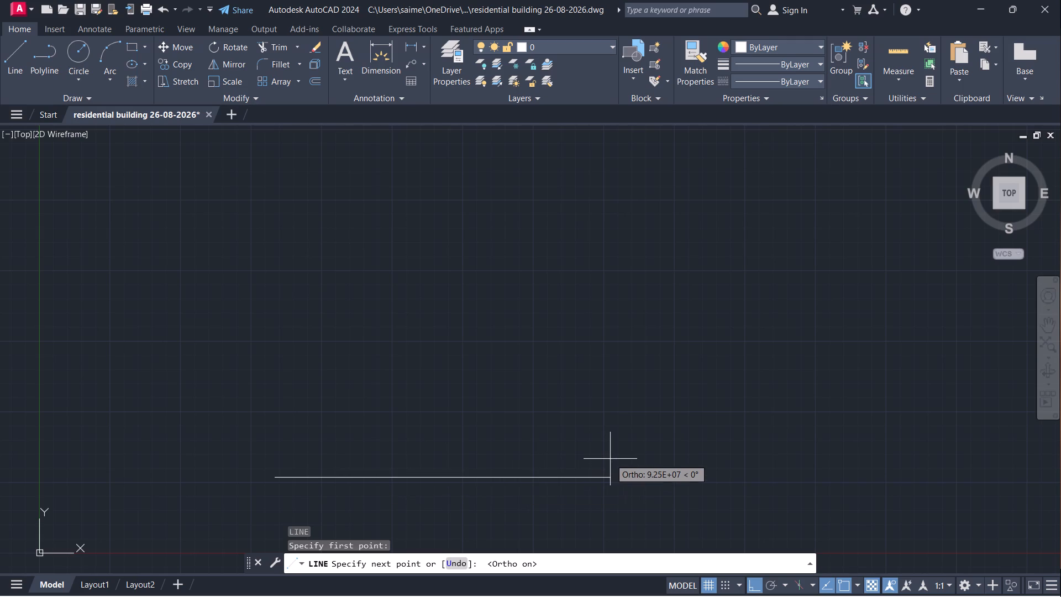
text(18'10.5")
key(Return)
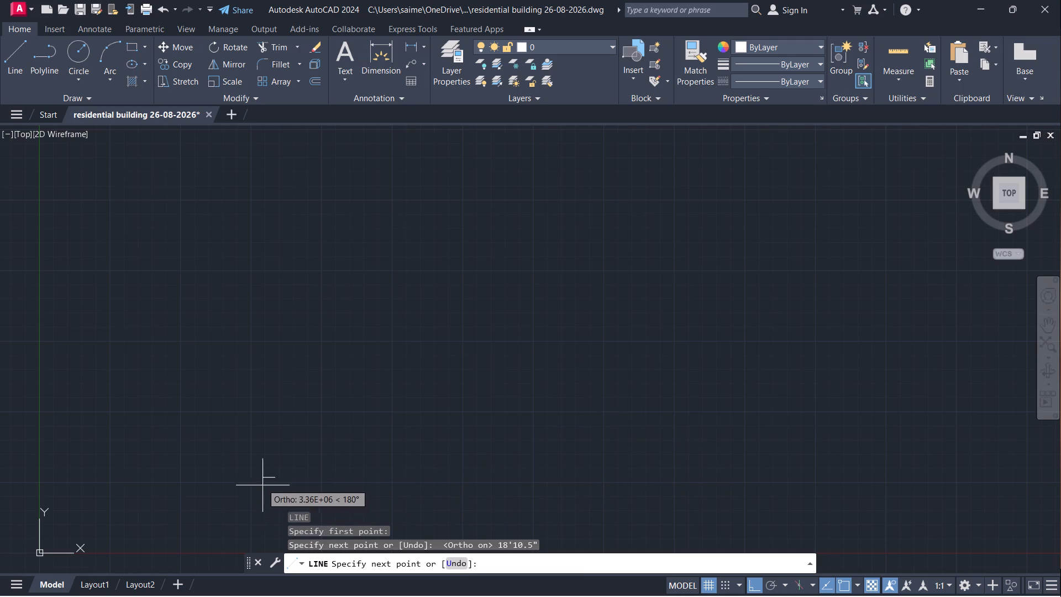
scroll(269, 483, up, 4)
scroll(315, 459, up, 4)
scroll(144, 425, up, 1)
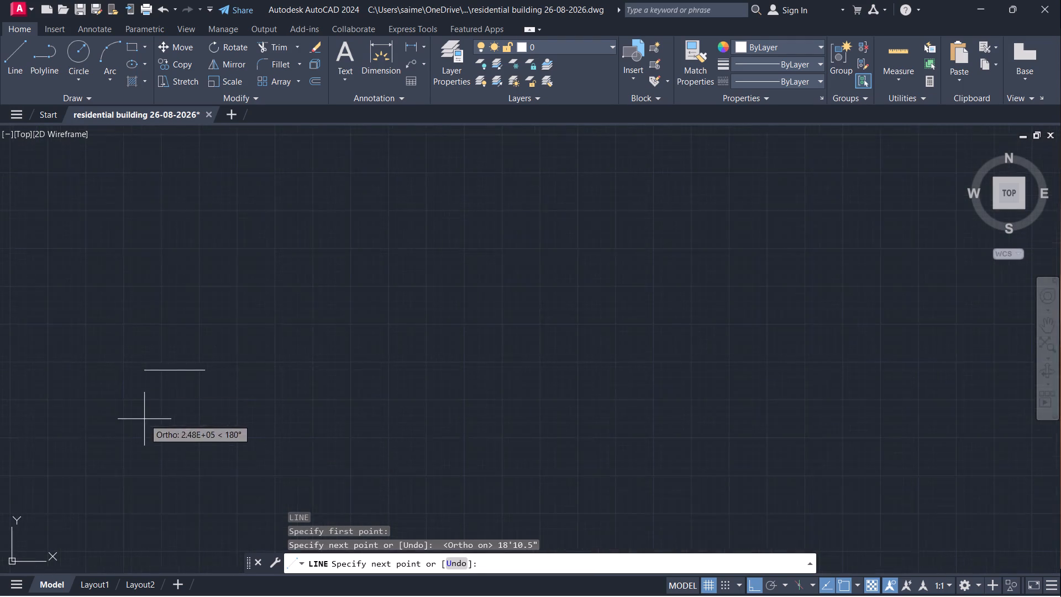
scroll(144, 416, up, 3)
scroll(342, 323, up, 4)
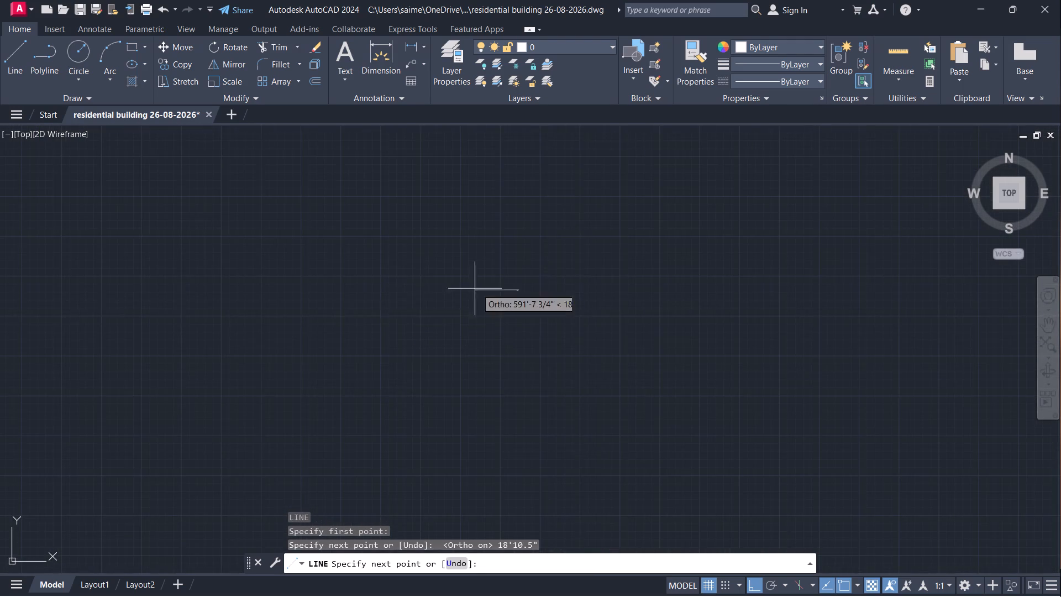
scroll(504, 282, up, 3)
scroll(543, 312, up, 7)
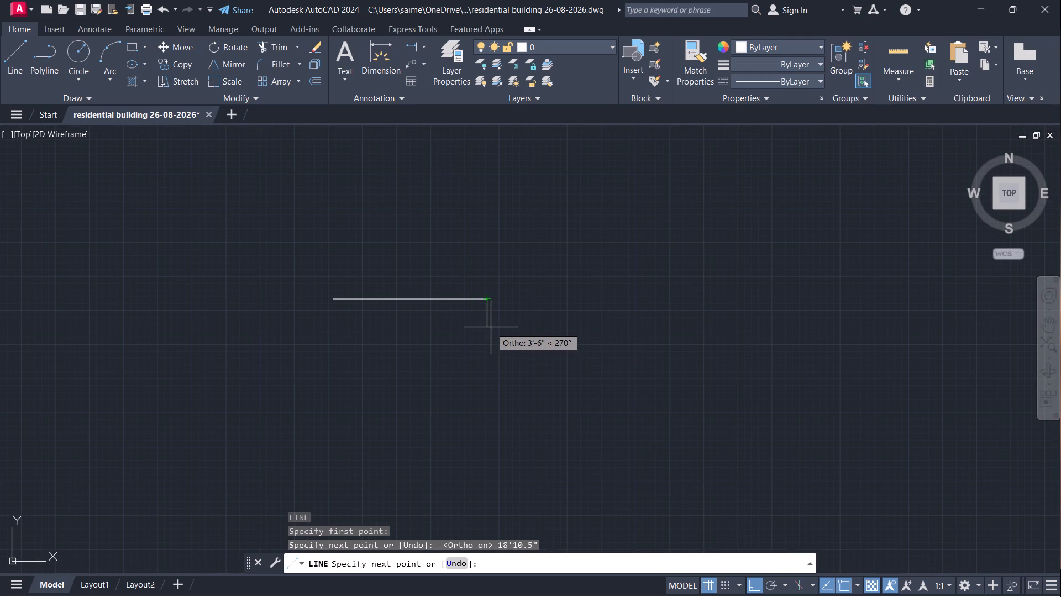
middle_drag(491, 327, 487, 441)
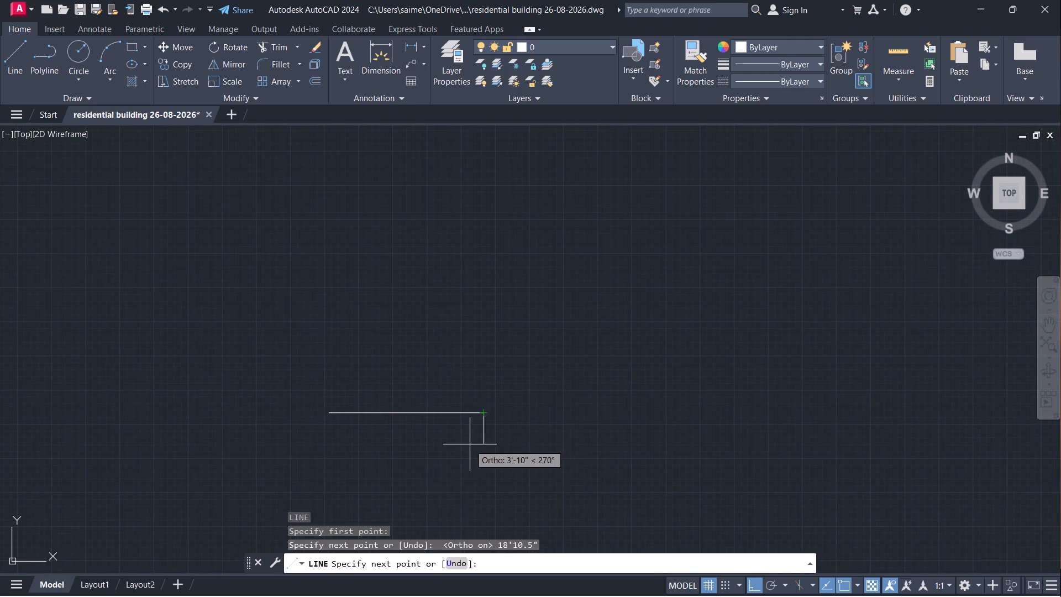
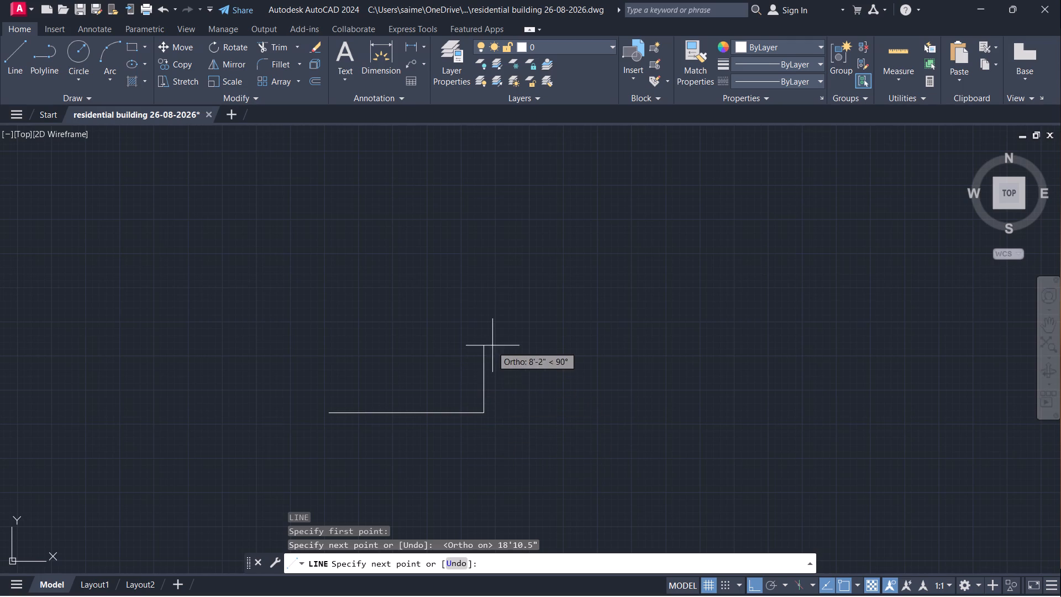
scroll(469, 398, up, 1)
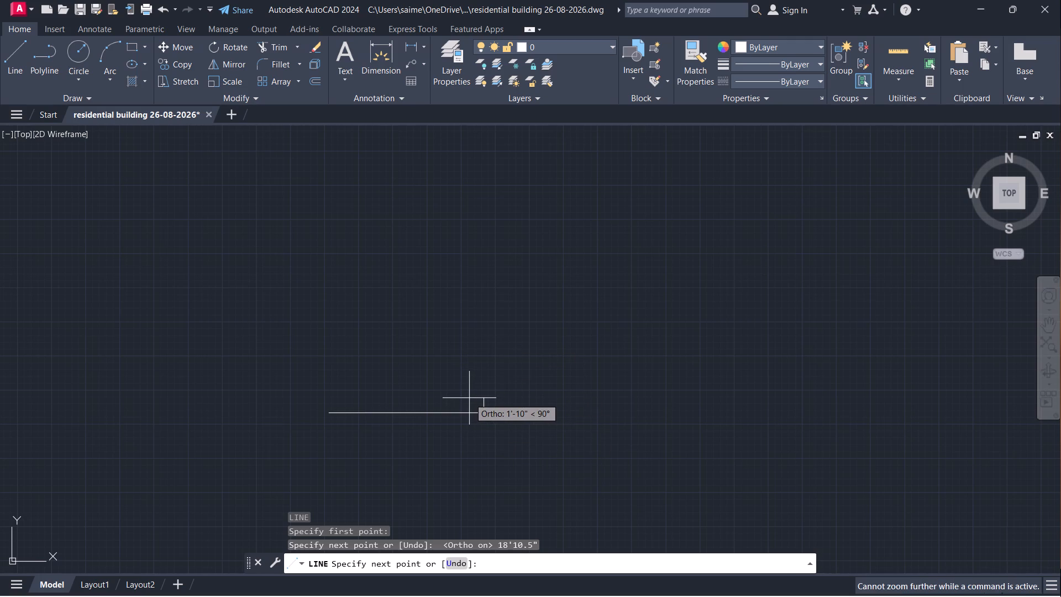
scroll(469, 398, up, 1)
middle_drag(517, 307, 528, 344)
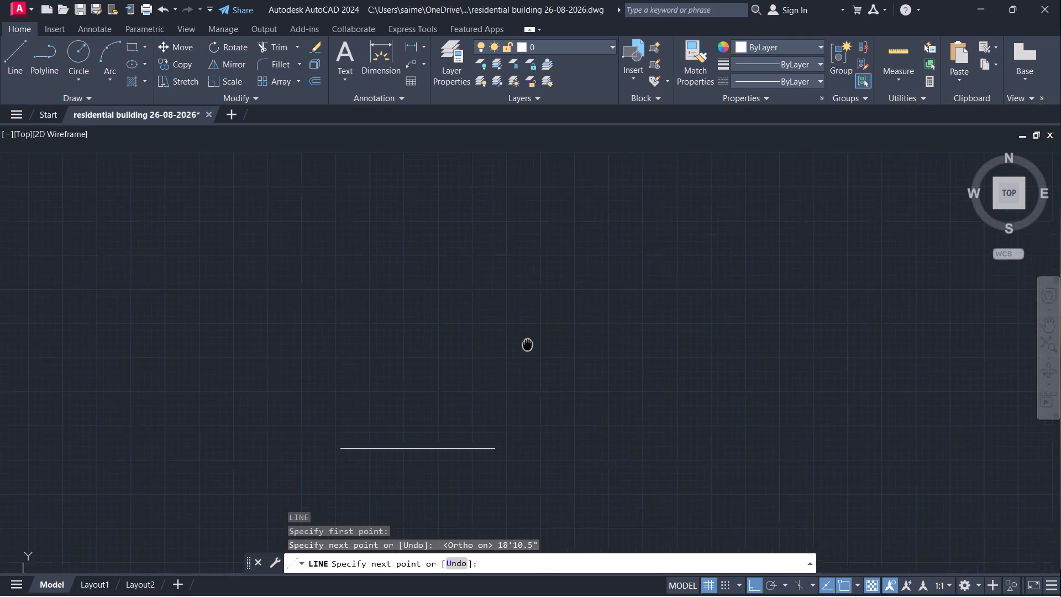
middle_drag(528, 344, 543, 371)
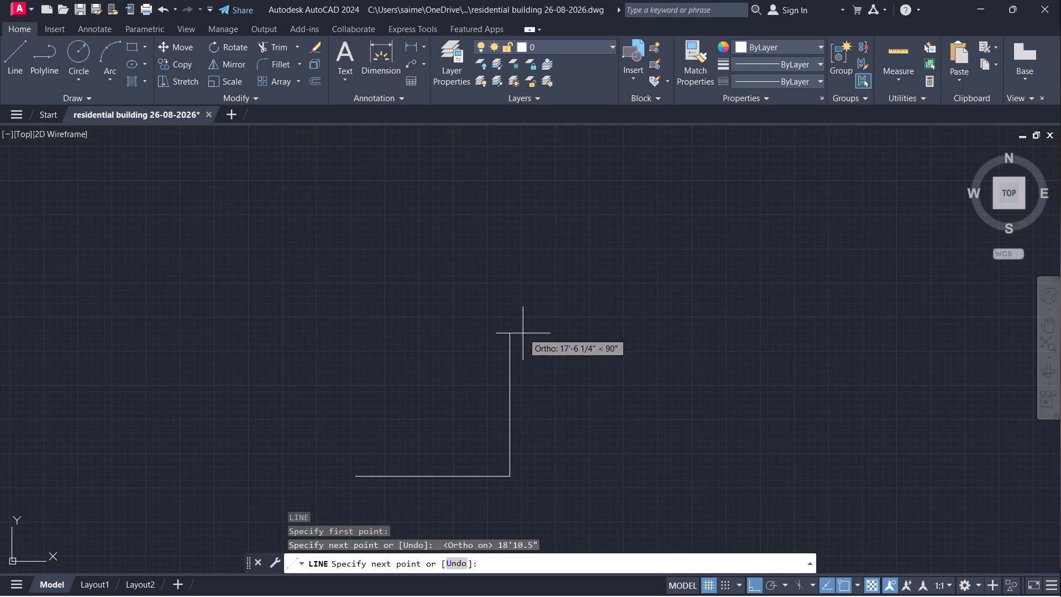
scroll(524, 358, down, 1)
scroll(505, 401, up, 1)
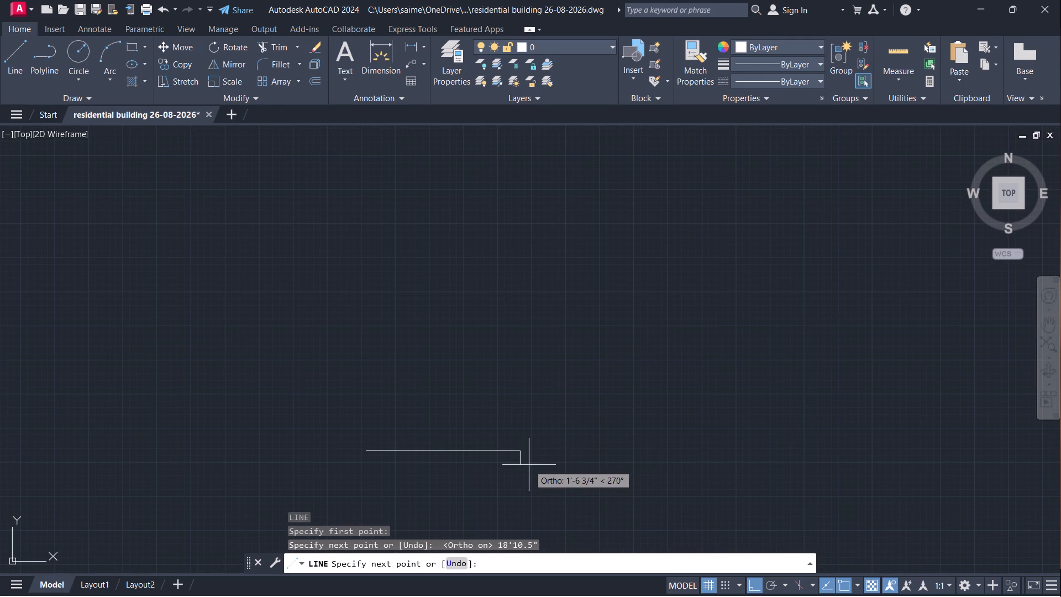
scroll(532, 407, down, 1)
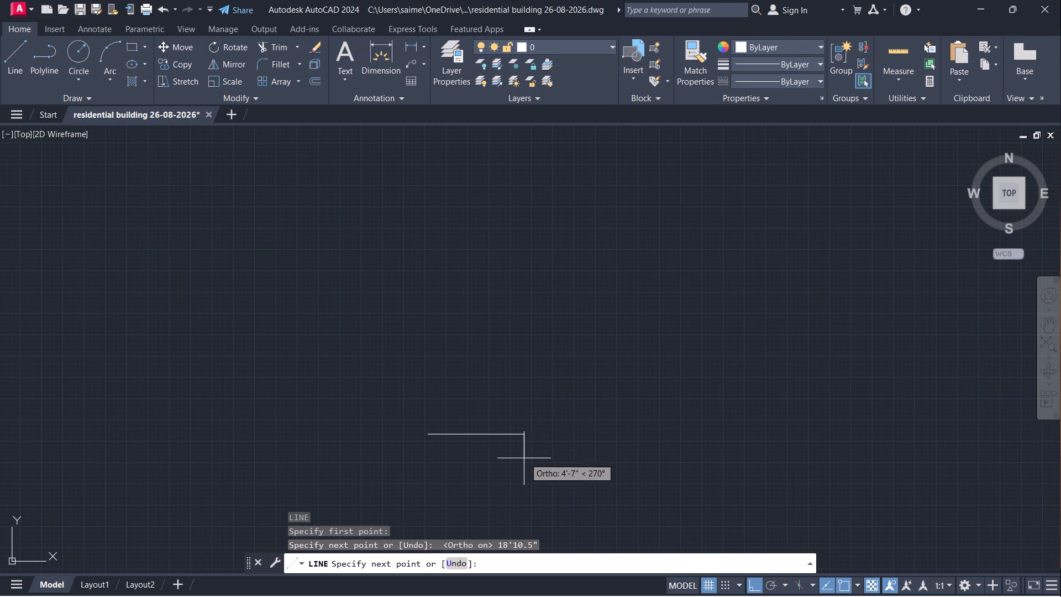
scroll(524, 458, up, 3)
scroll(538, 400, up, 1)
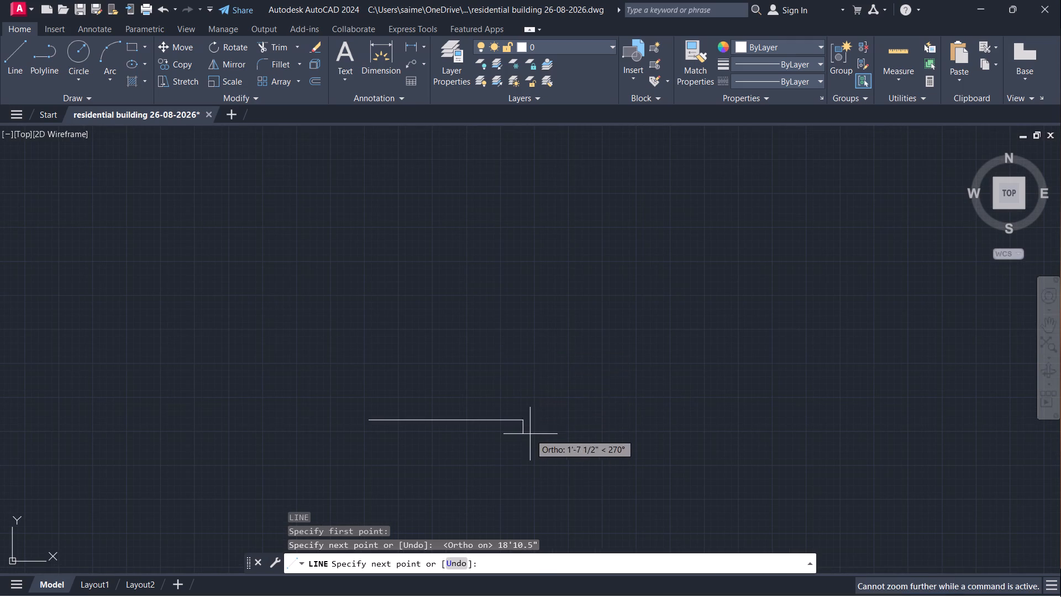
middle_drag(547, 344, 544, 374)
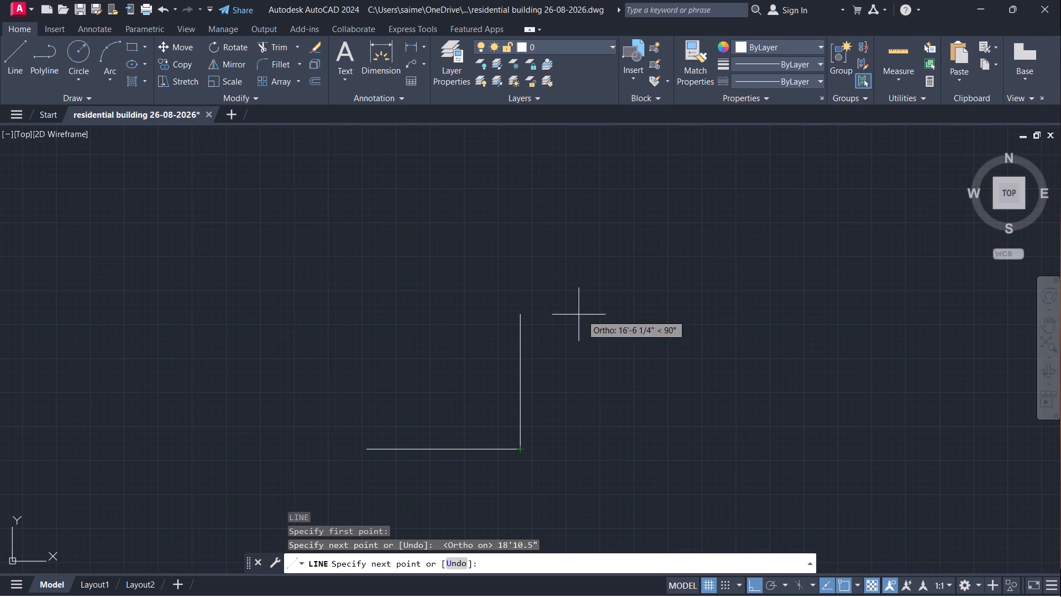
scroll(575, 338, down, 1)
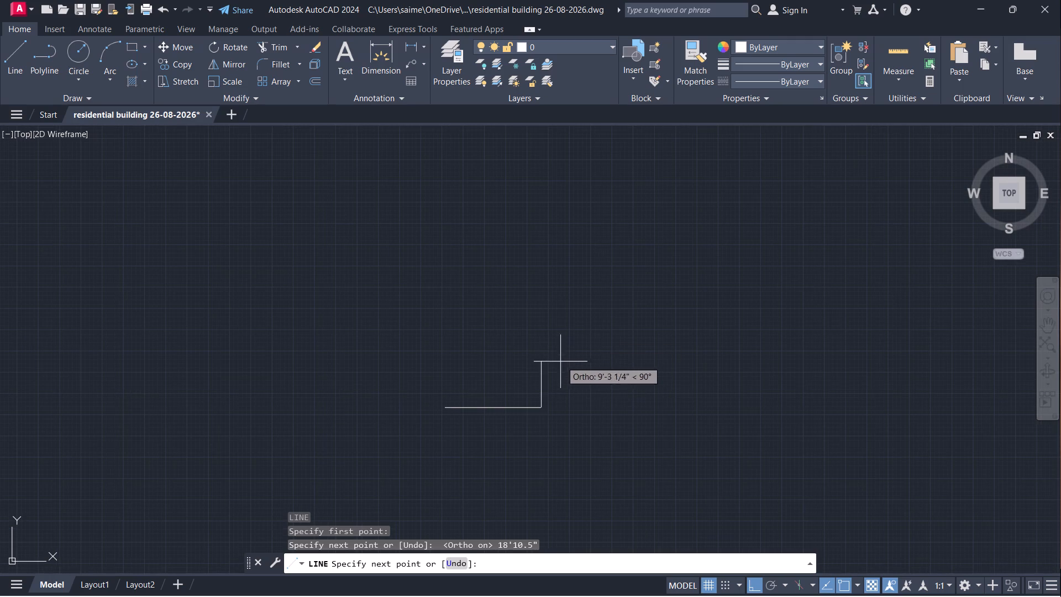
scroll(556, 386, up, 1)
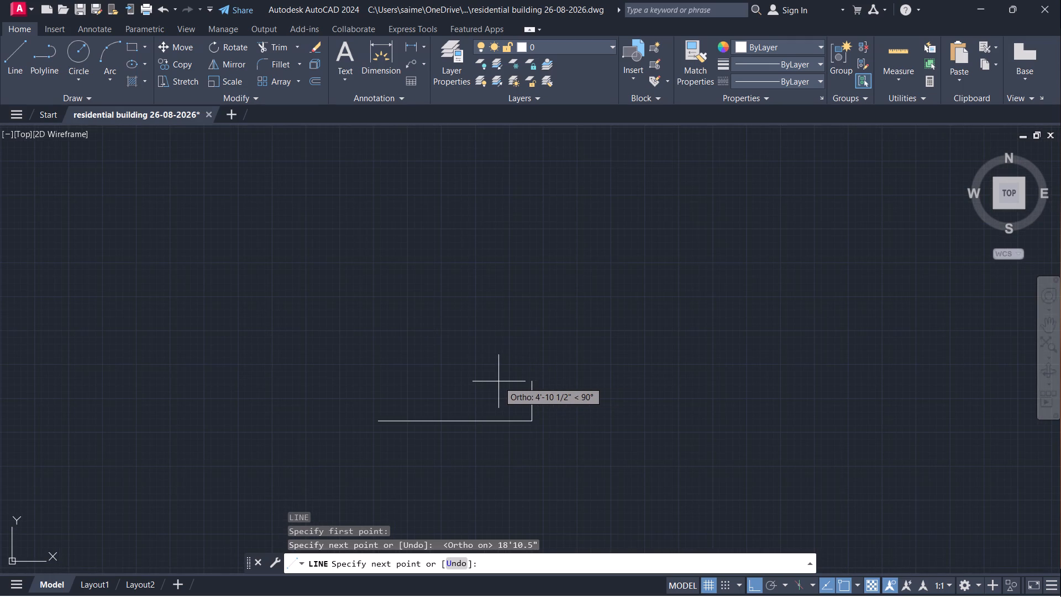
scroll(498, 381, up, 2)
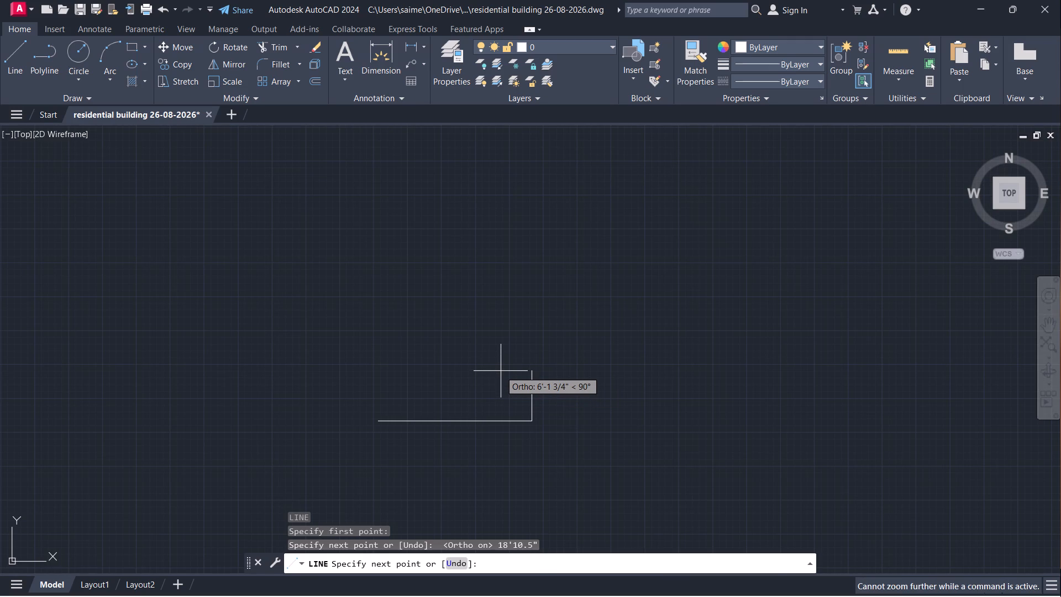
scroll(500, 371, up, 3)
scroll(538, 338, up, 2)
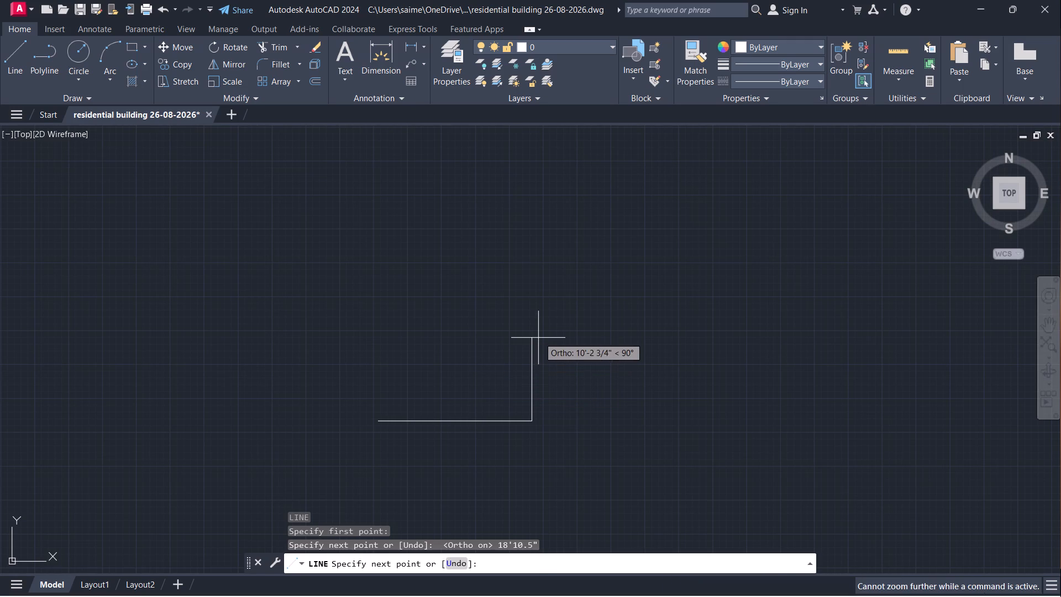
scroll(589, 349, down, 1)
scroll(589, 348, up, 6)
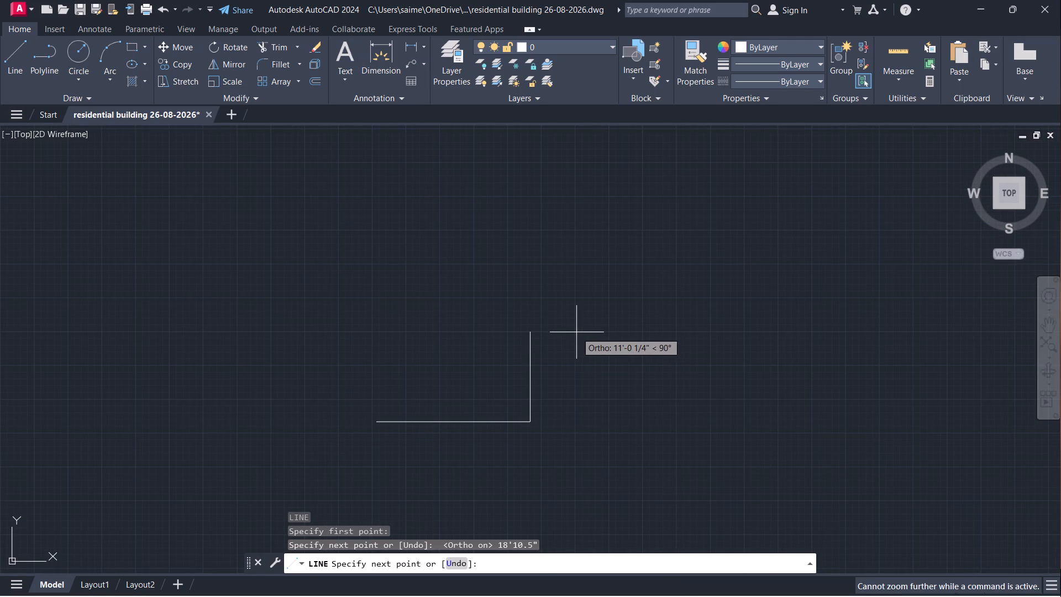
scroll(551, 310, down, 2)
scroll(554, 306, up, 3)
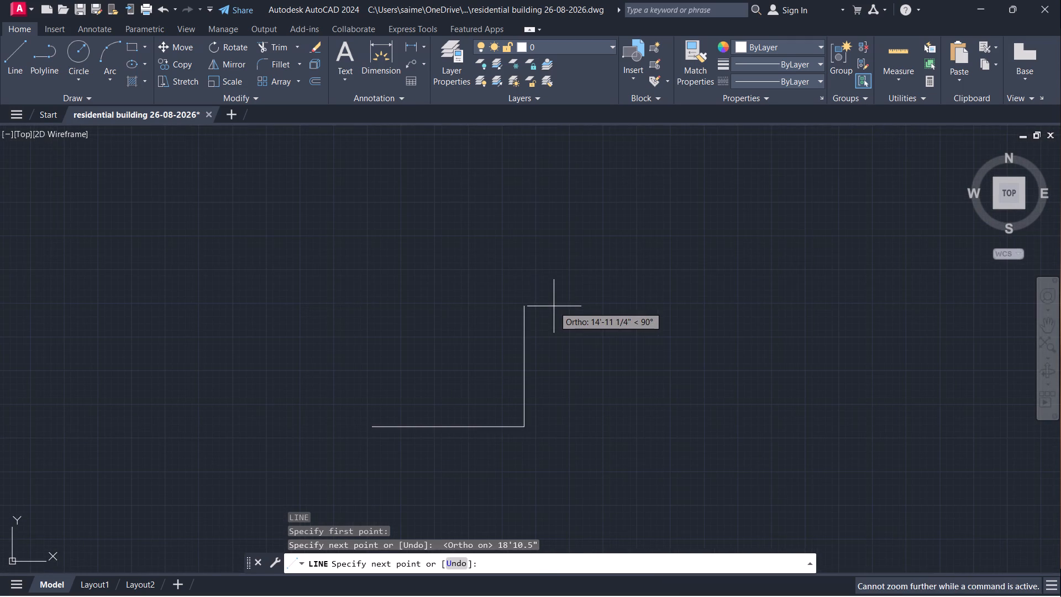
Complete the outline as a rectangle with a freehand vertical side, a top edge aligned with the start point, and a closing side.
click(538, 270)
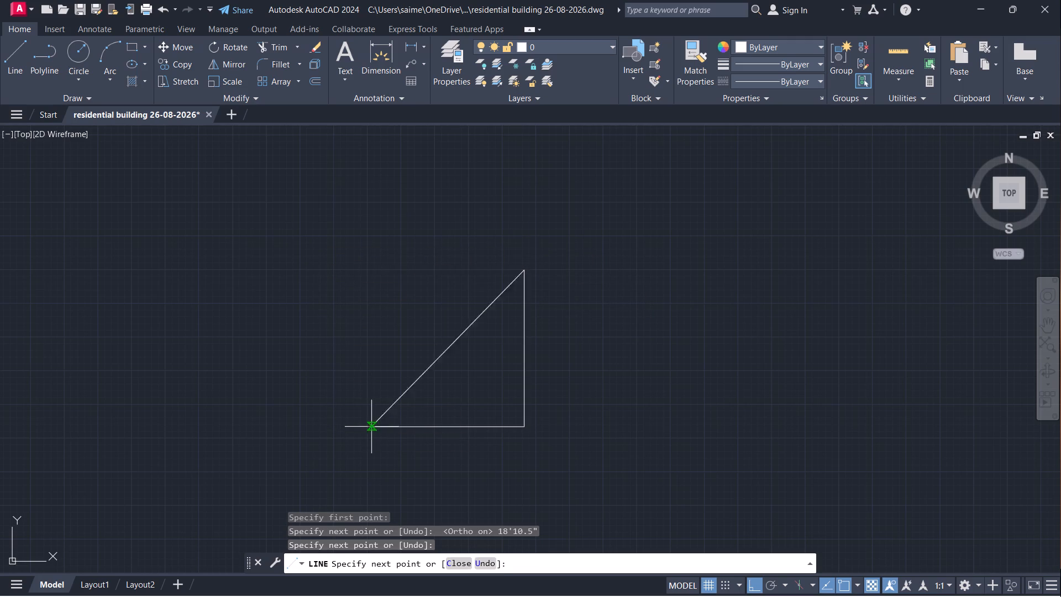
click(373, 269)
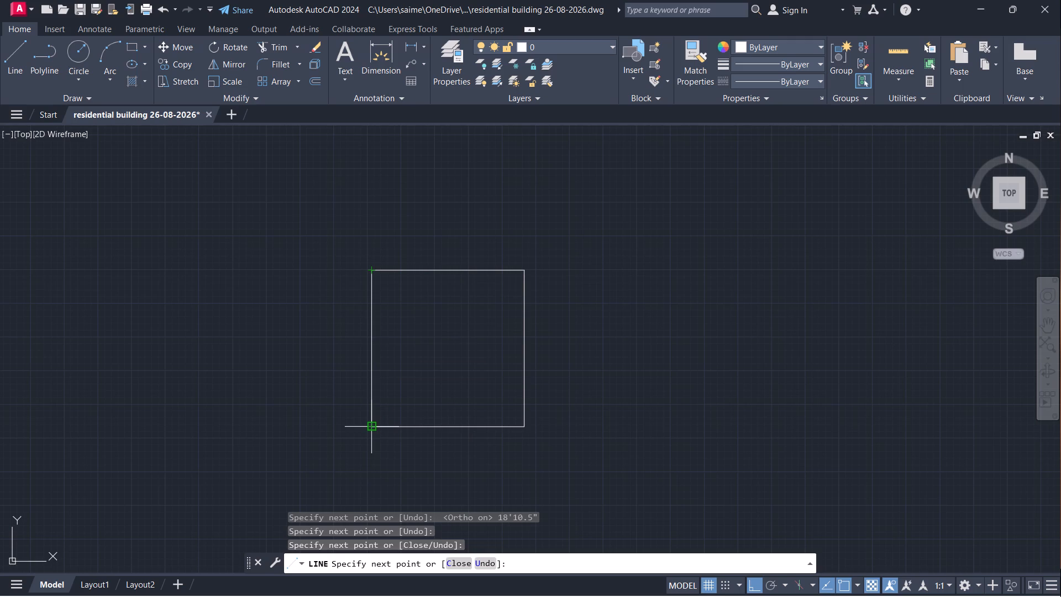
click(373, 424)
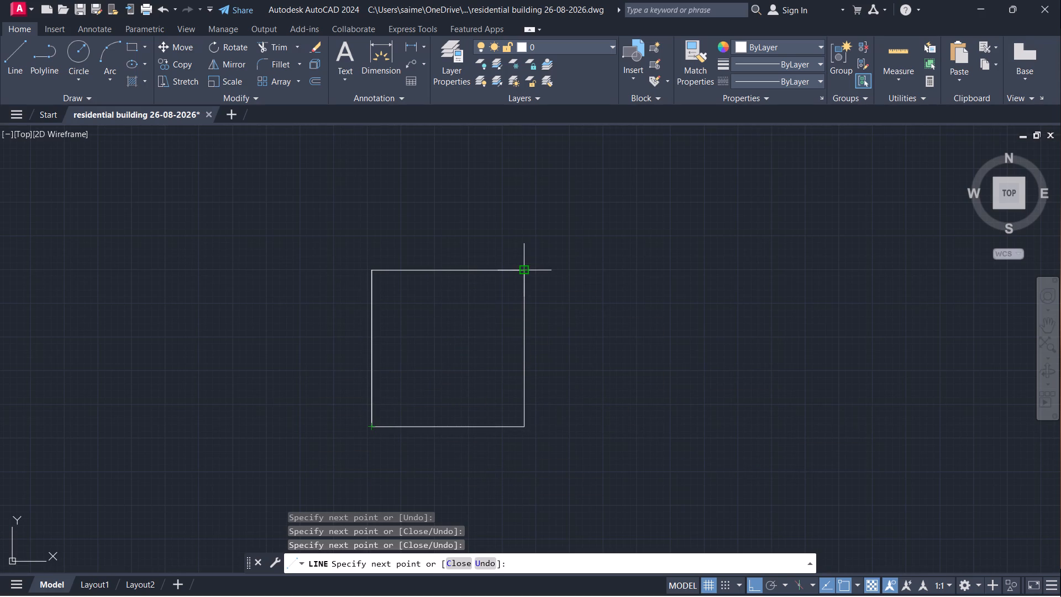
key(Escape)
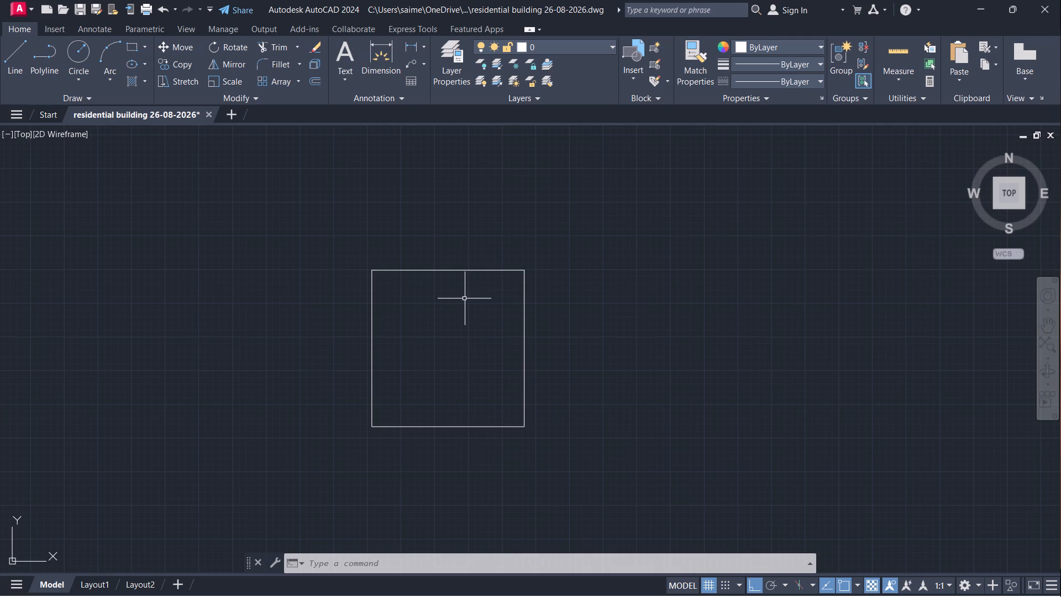
Undo the entire Line command, removing the rectangle together with its first 18'10.5" segment.
key(ctrl+z)
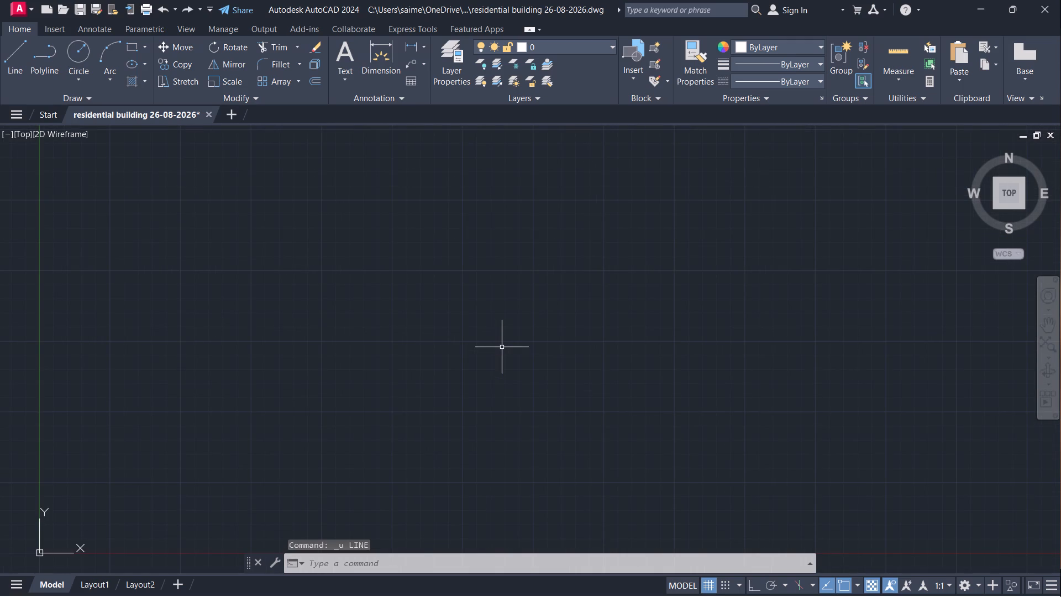
Restart the plan outline with the Line command and Ortho on, drawing a horizontal first segment 18'9" long in the positive X direction.
scroll(501, 344, down, 3)
middle_drag(501, 344, 337, 458)
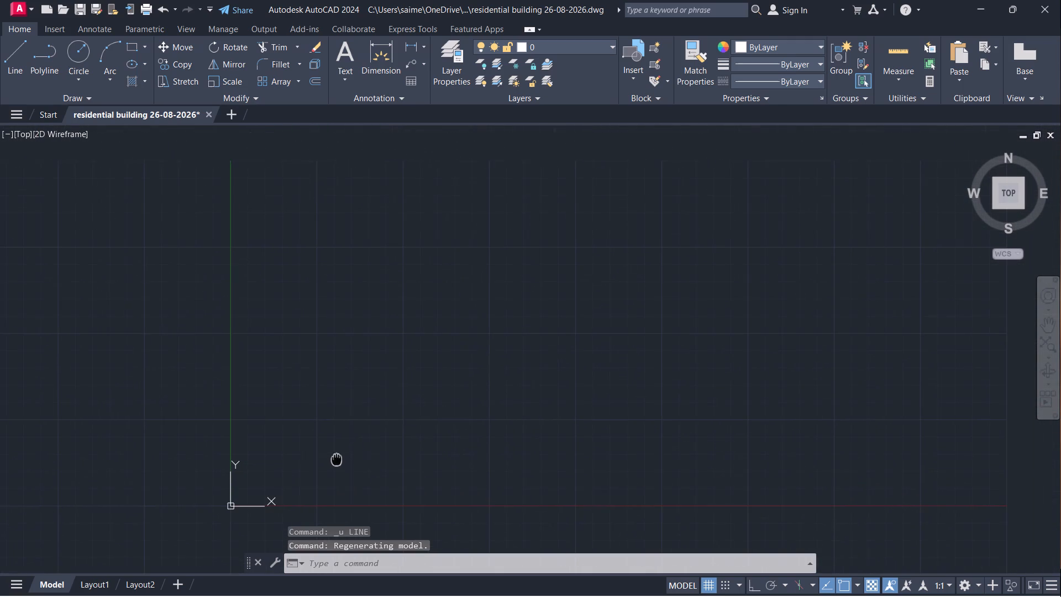
middle_drag(337, 458, 337, 459)
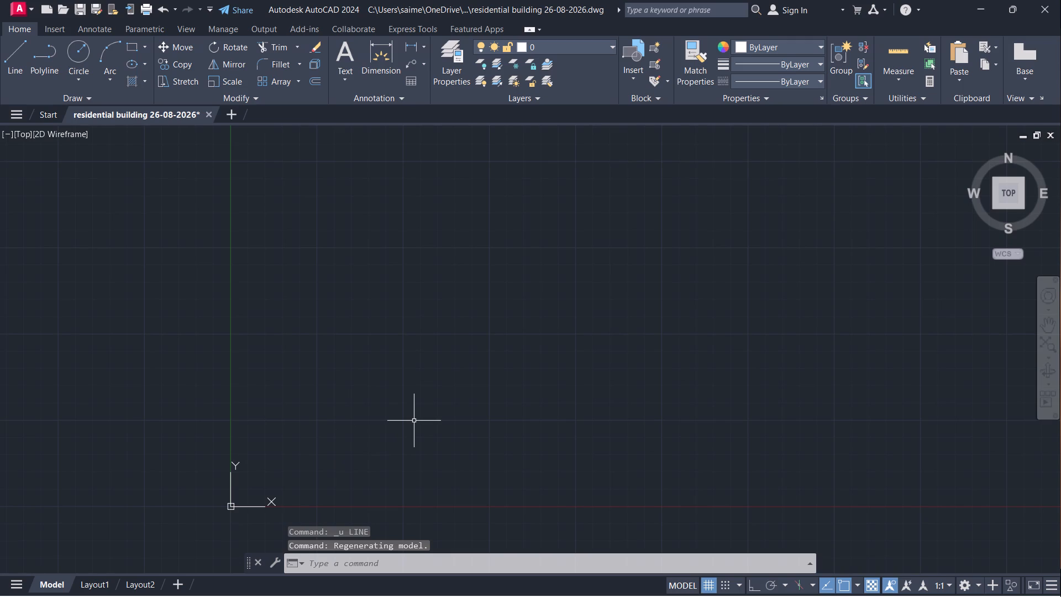
key(l)
key(Return)
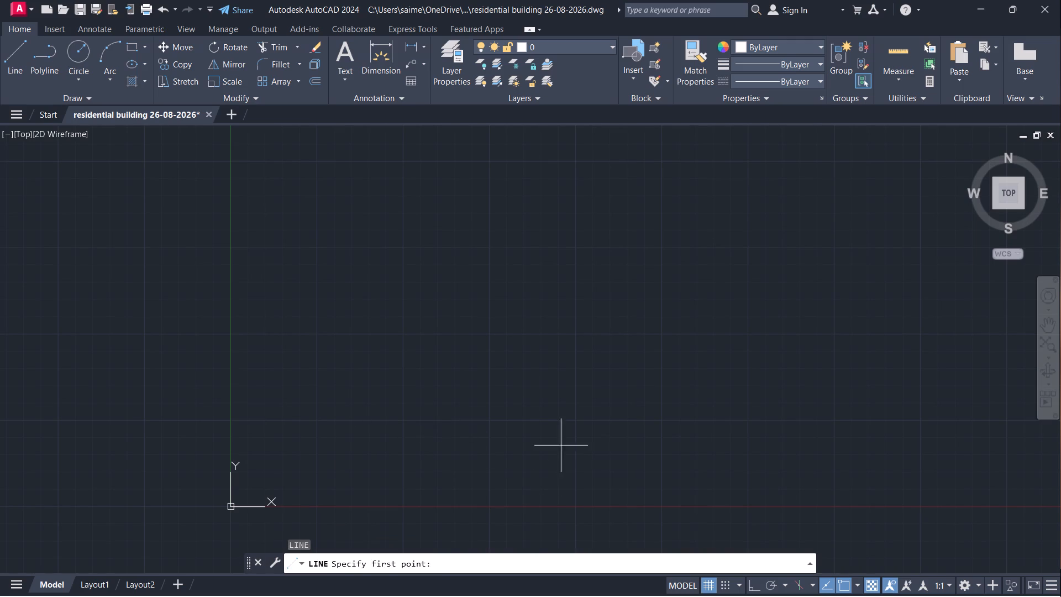
click(451, 427)
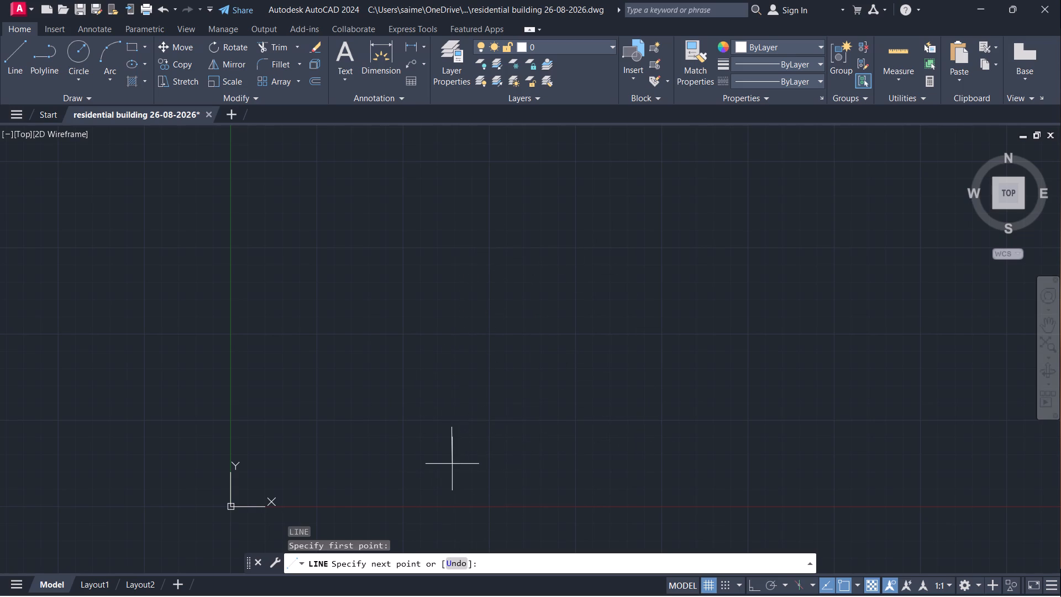
key(F8)
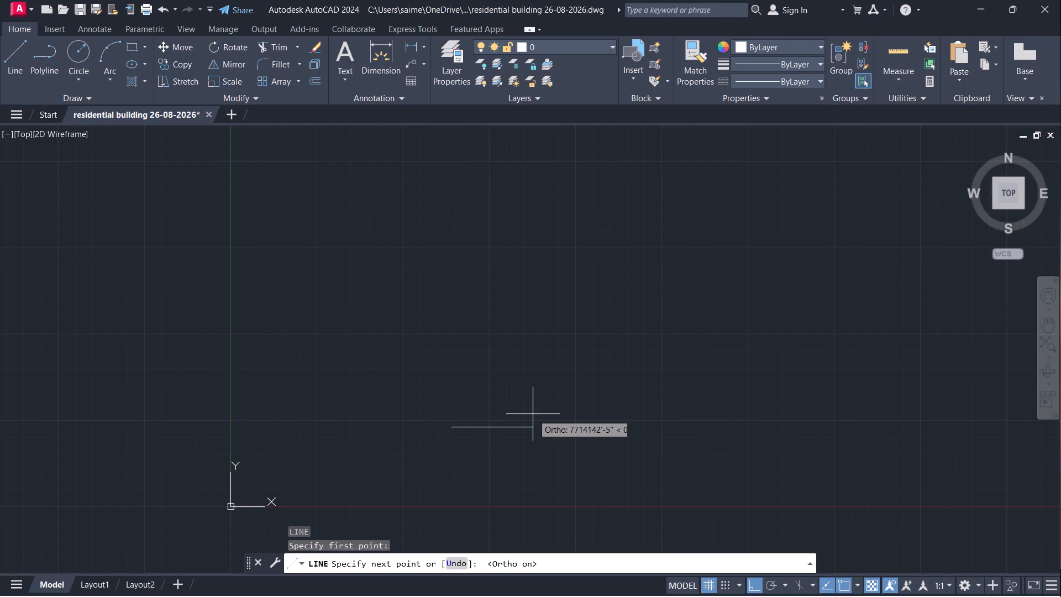
text(18'9)
key(shift+quotedbl)
key(Return)
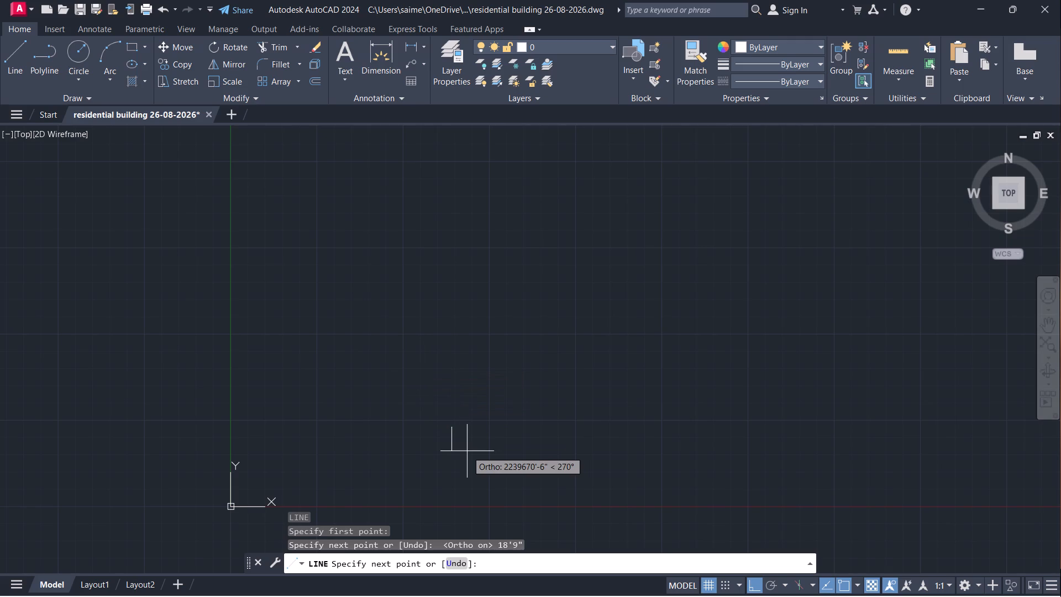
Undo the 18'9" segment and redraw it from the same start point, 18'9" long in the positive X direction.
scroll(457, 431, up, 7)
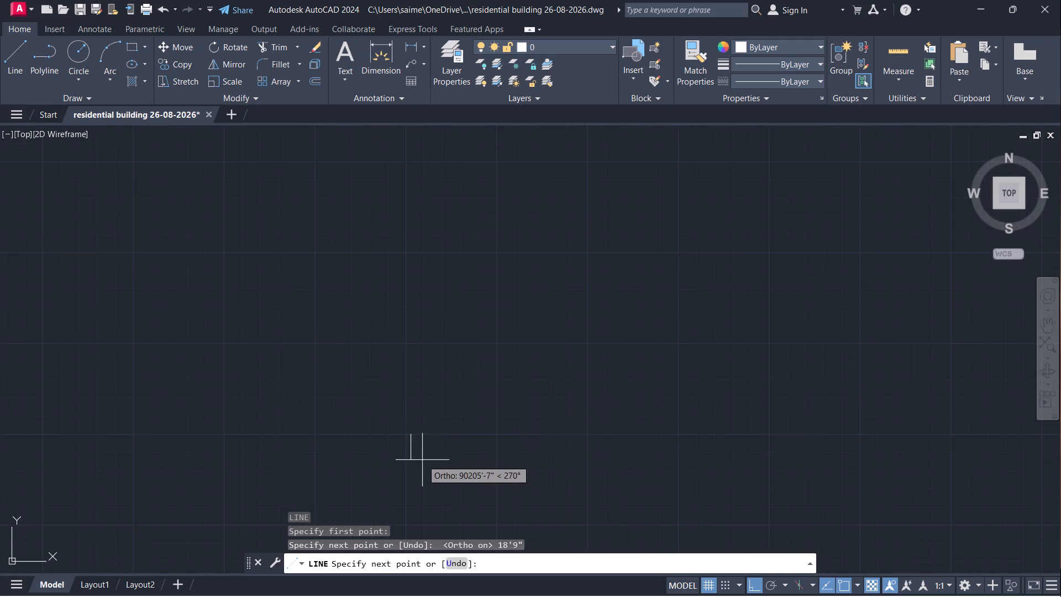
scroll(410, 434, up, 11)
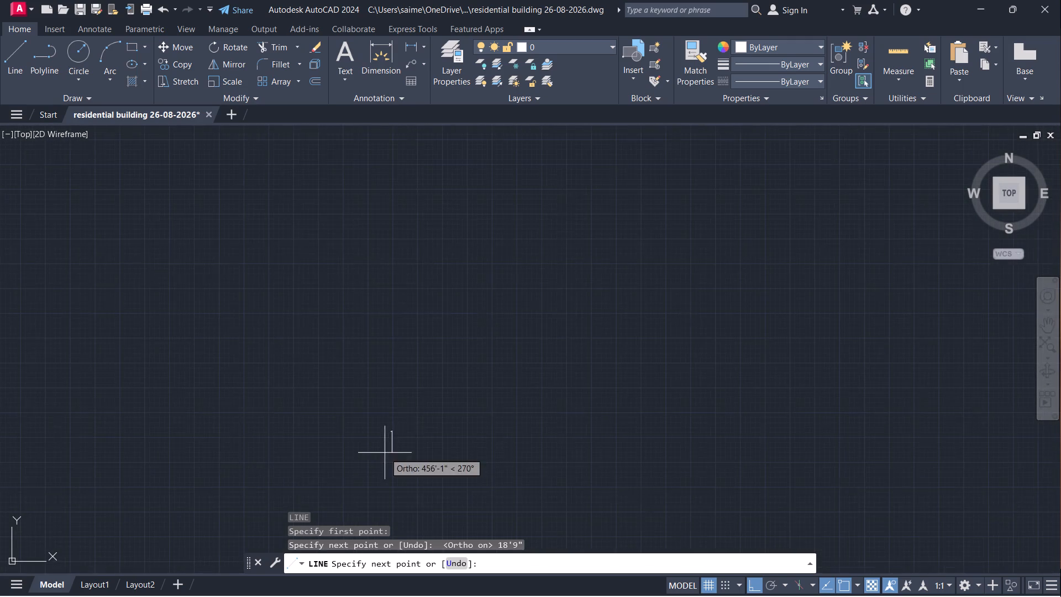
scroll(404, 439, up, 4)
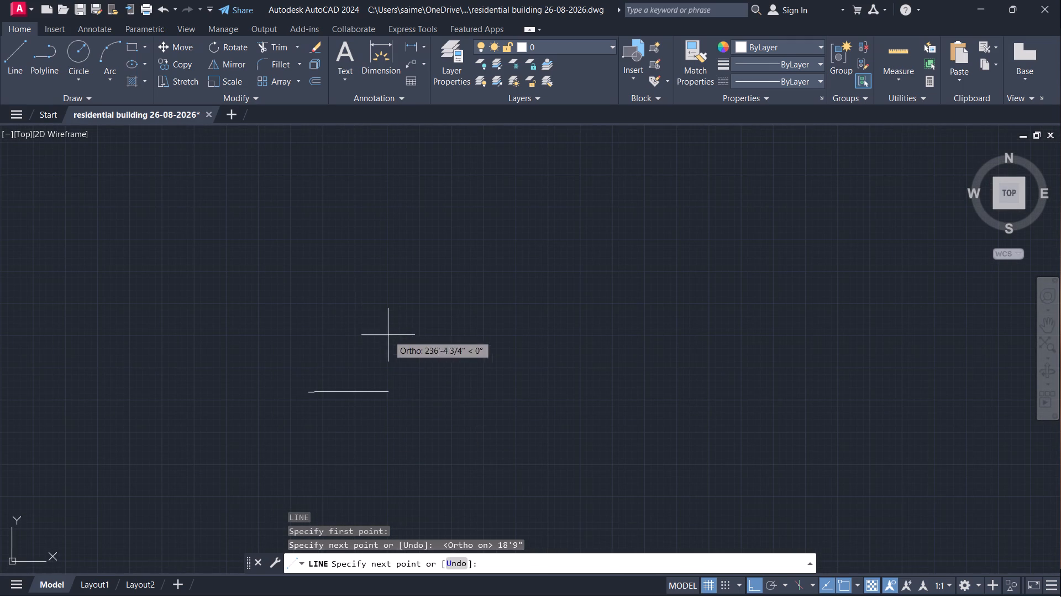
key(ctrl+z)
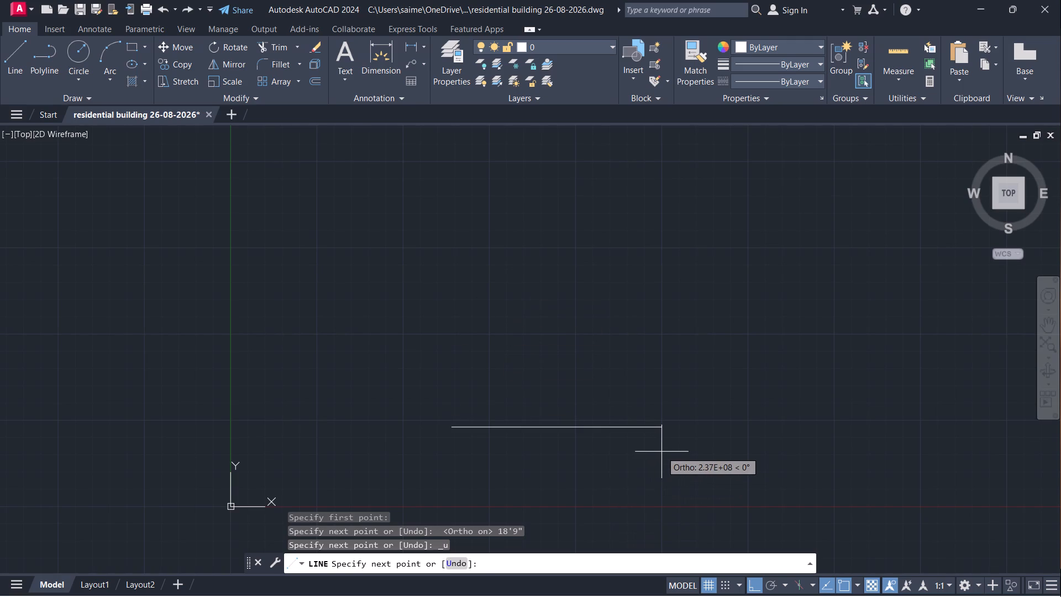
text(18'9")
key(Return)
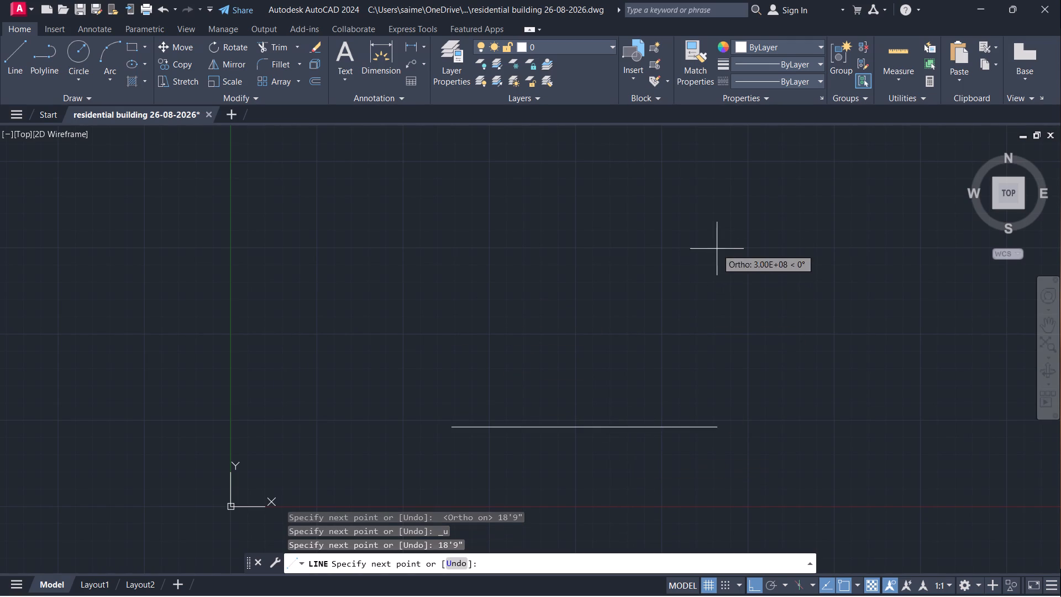
Continue the outline from the end of the 18'9" segment with a vertical segment in the positive Y direction.
scroll(444, 432, up, 4)
scroll(479, 404, up, 2)
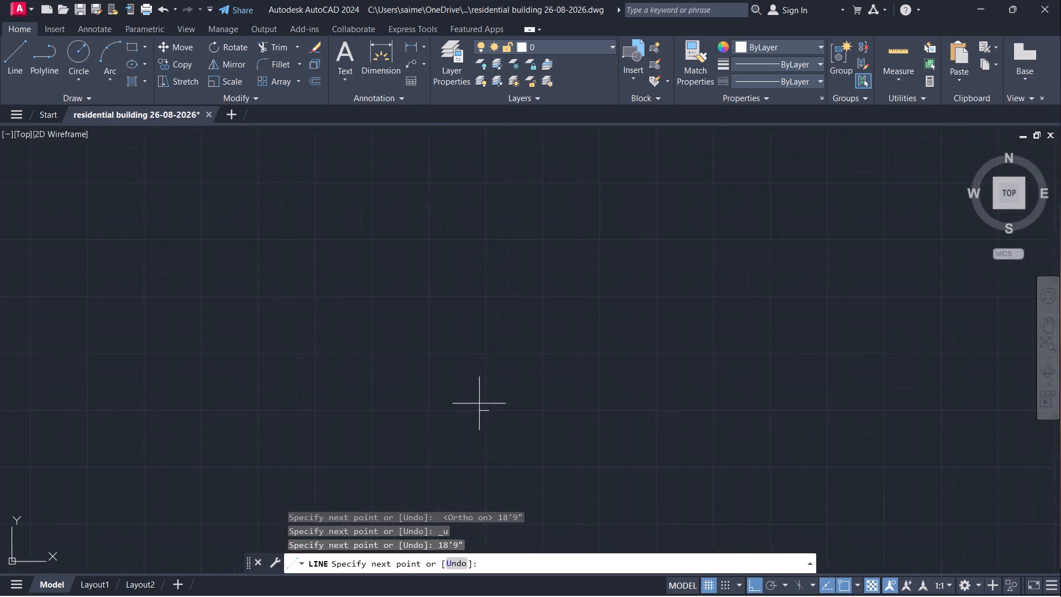
scroll(479, 404, up, 7)
scroll(524, 419, down, 2)
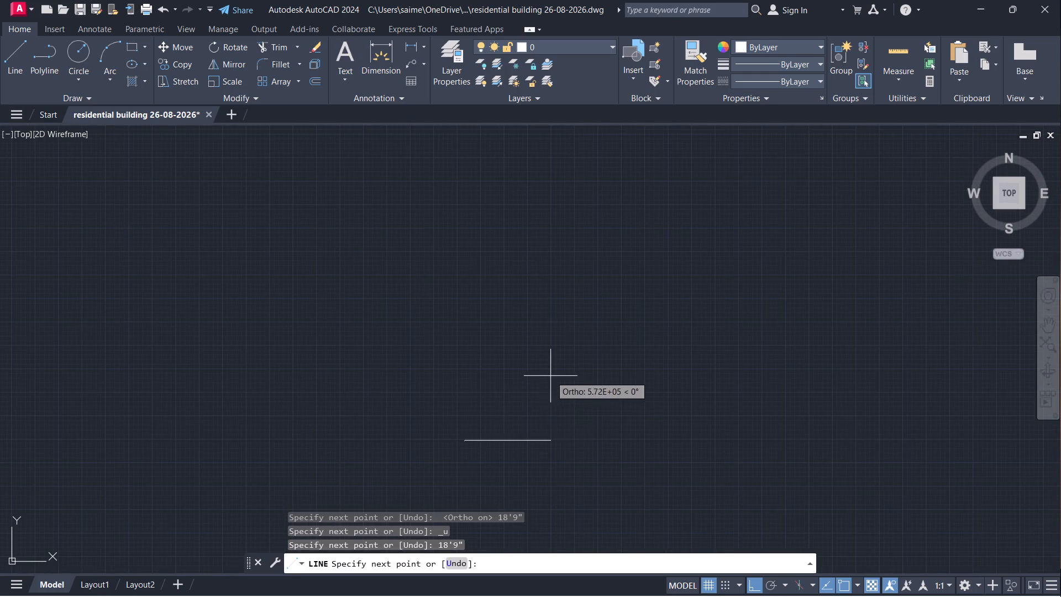
scroll(462, 443, up, 9)
scroll(461, 342, up, 4)
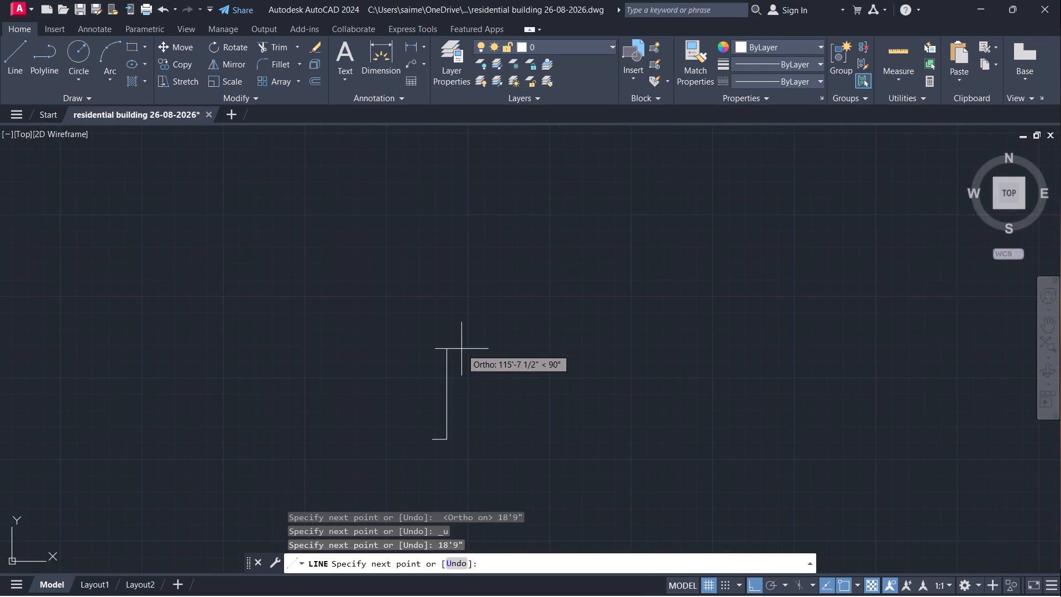
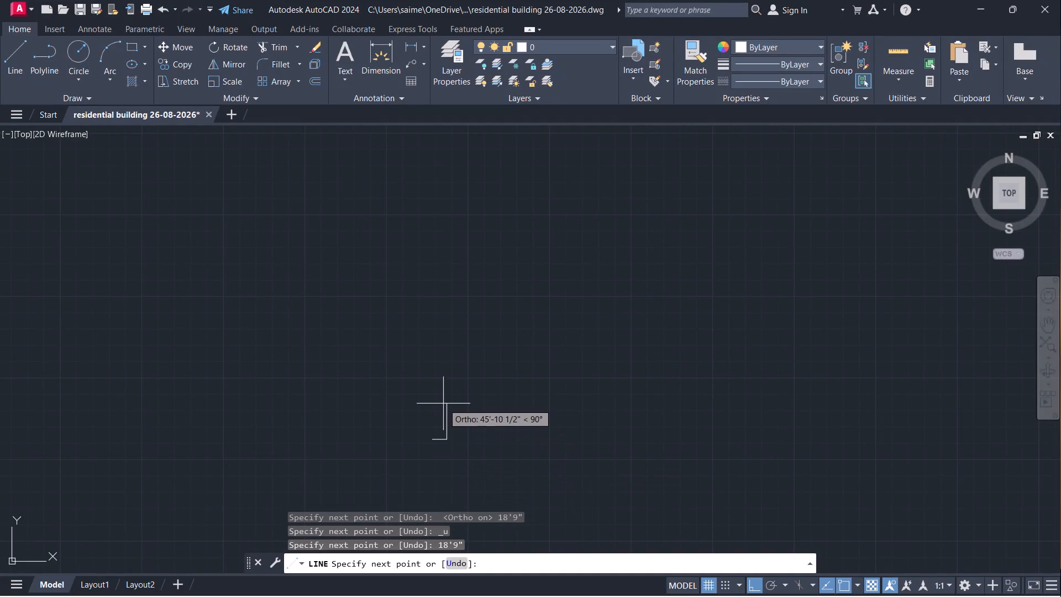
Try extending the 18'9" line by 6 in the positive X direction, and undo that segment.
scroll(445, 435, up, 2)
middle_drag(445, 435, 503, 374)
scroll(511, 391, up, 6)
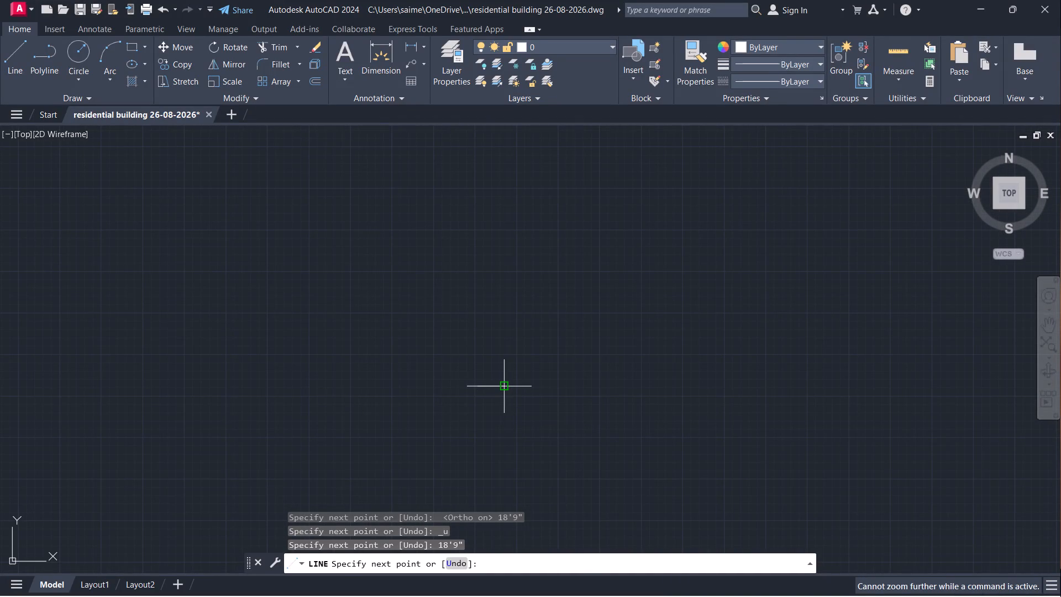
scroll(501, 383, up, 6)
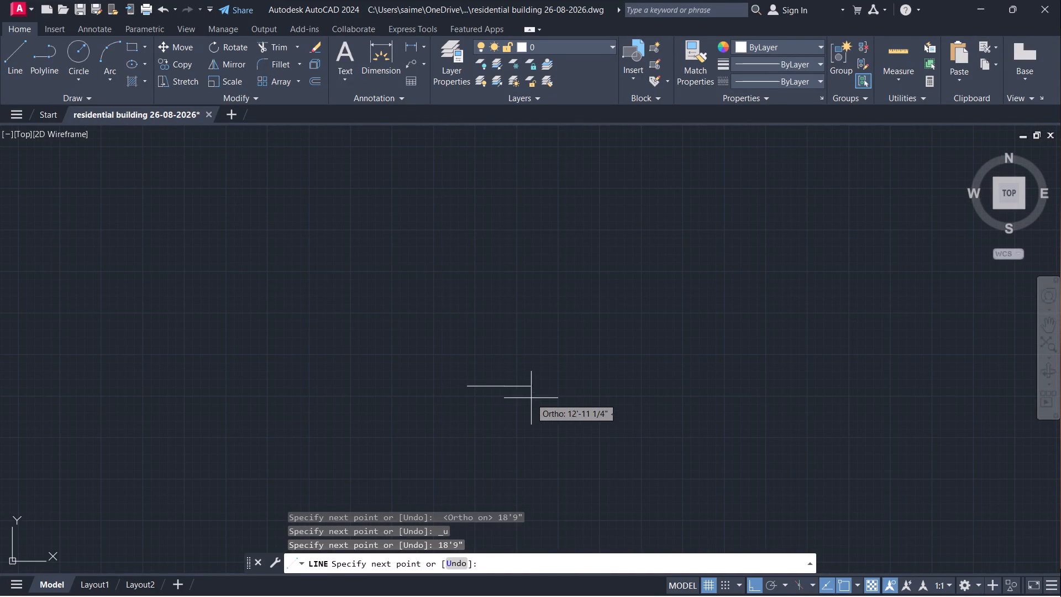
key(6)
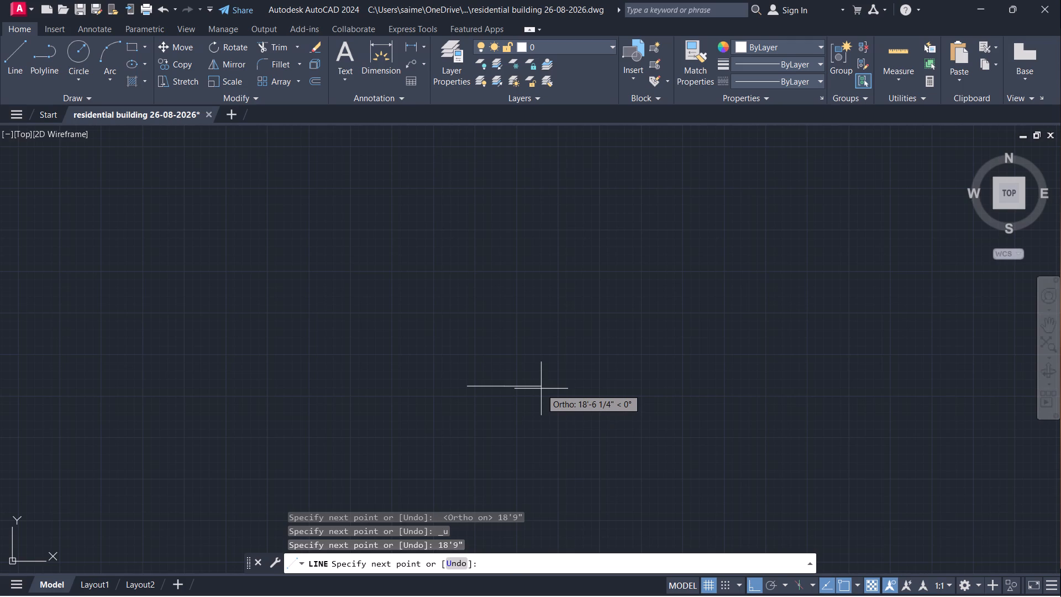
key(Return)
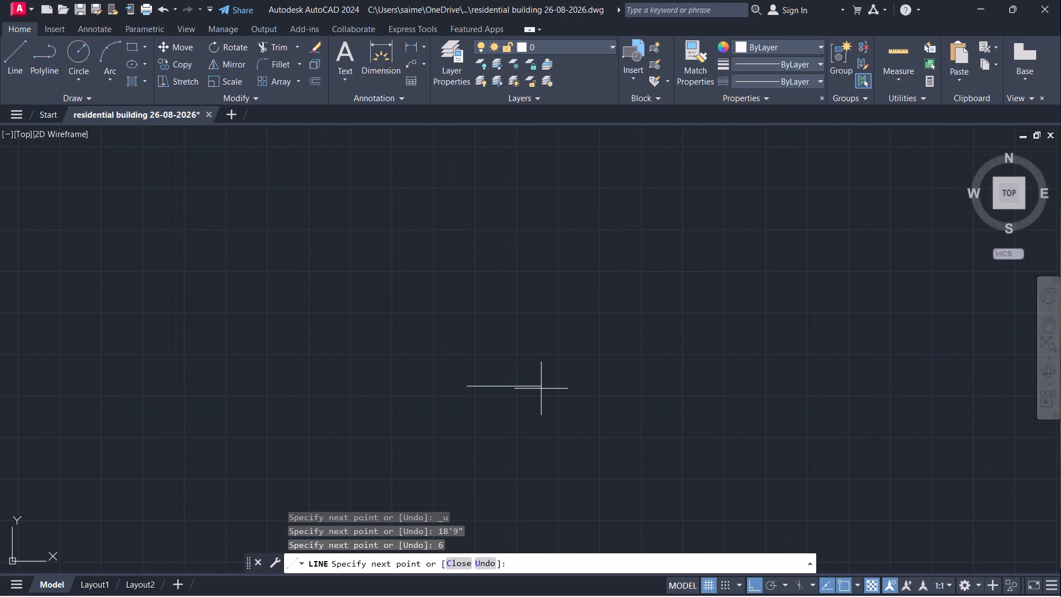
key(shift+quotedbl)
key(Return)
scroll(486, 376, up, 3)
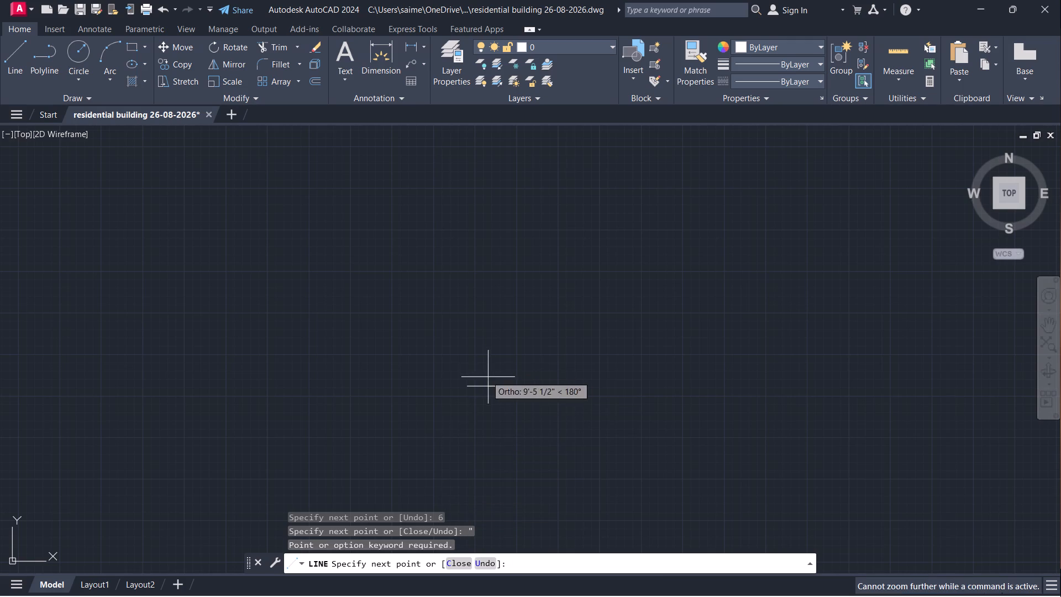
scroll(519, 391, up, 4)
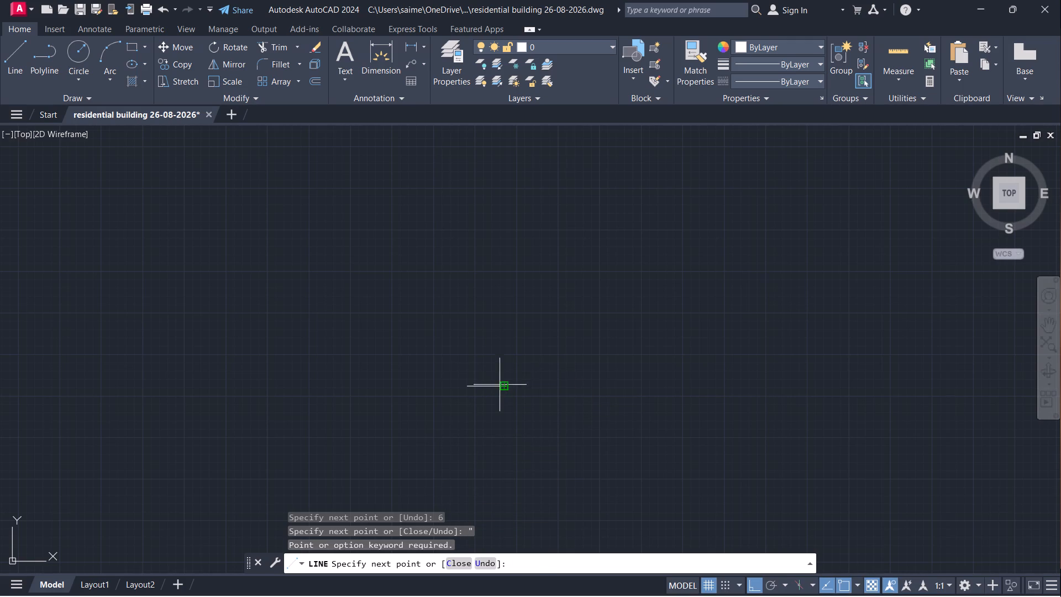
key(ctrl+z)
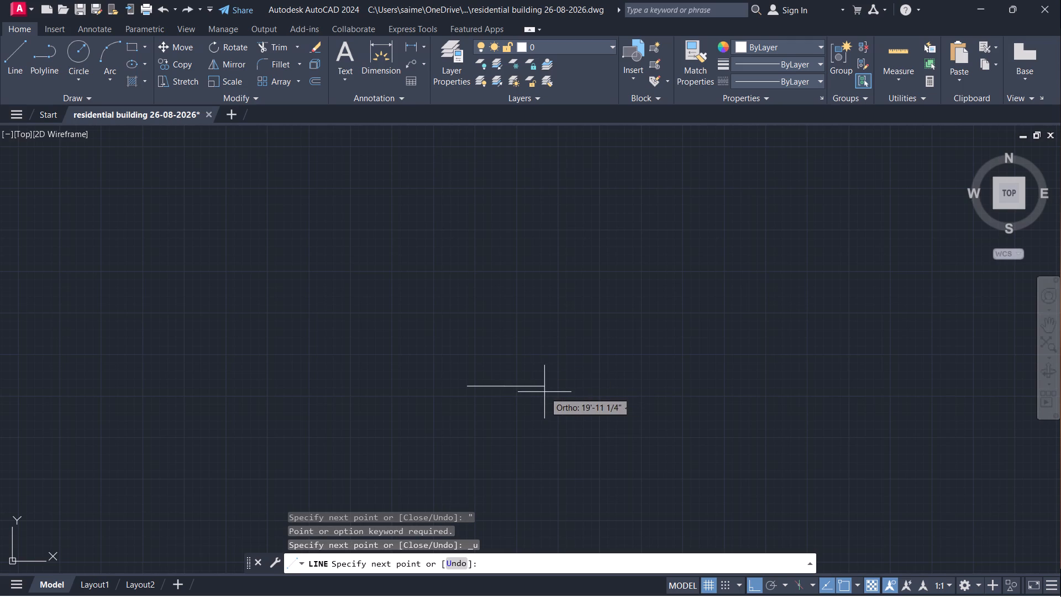
Extend the outline from the end of the 18'9" line with a 6" segment in the positive X direction.
text(6")
key(Return)
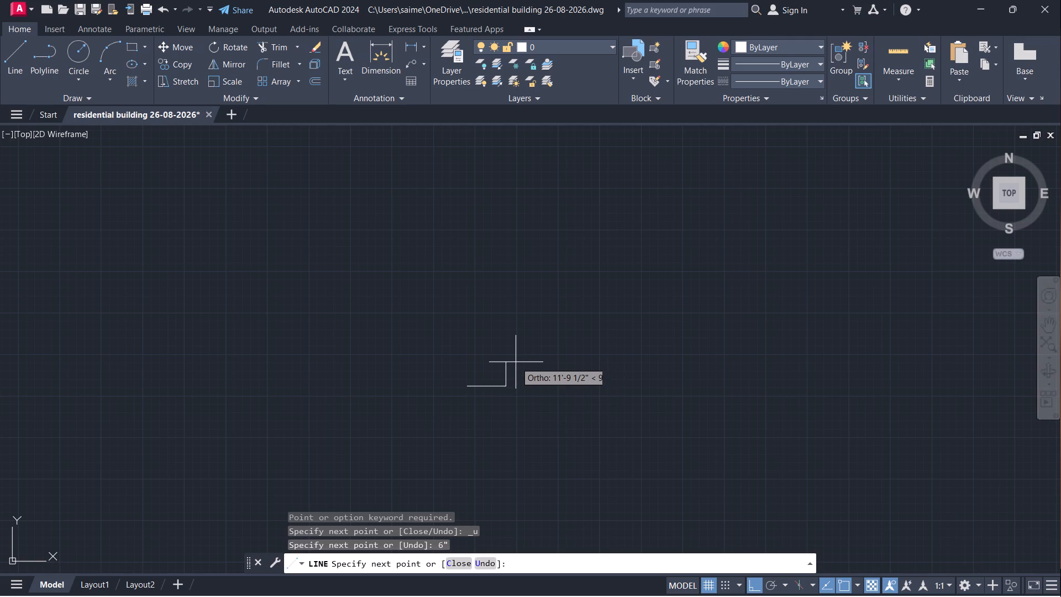
key(Escape)
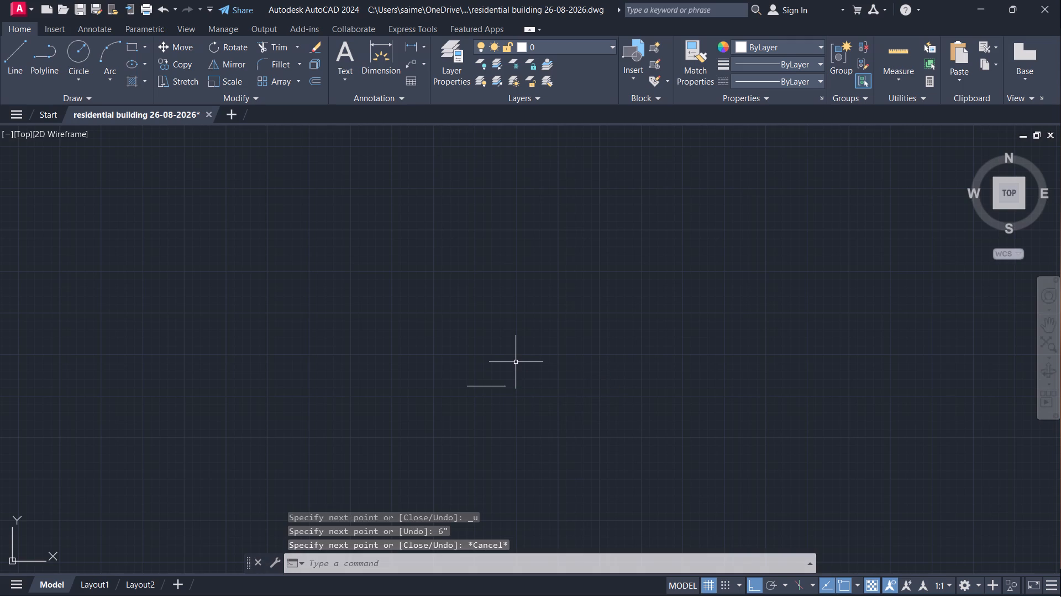
Examine the short 6" segment at the end of the 18'9" line.
scroll(502, 380, up, 4)
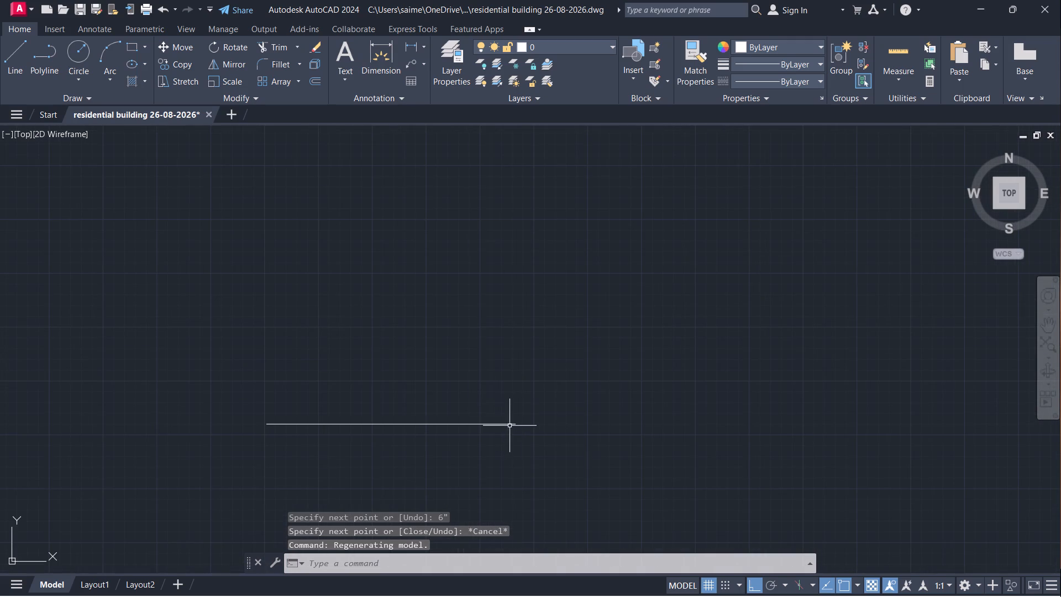
scroll(510, 426, up, 3)
click(520, 419)
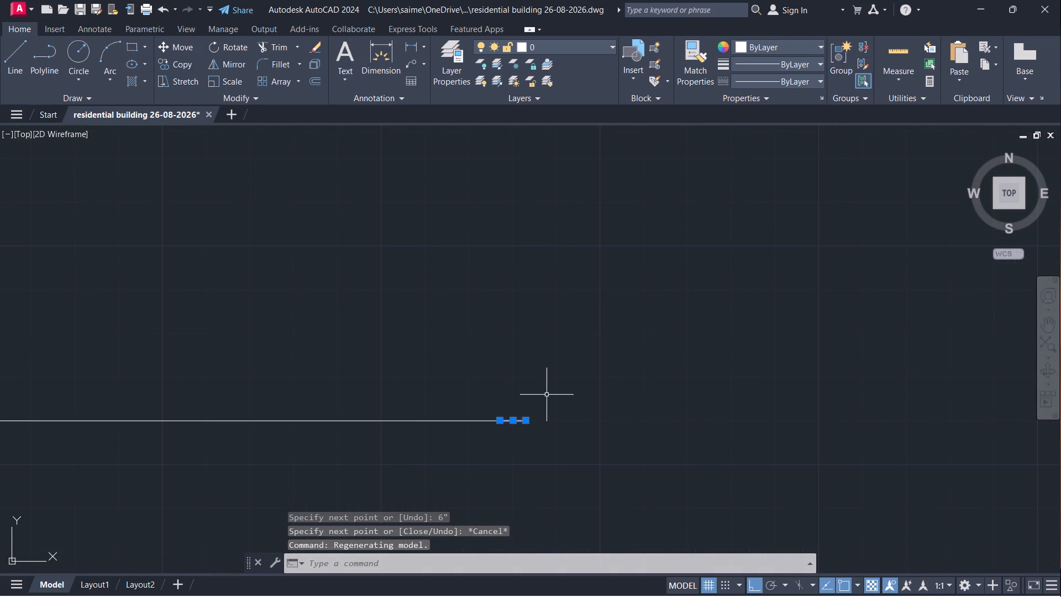
scroll(608, 384, down, 2)
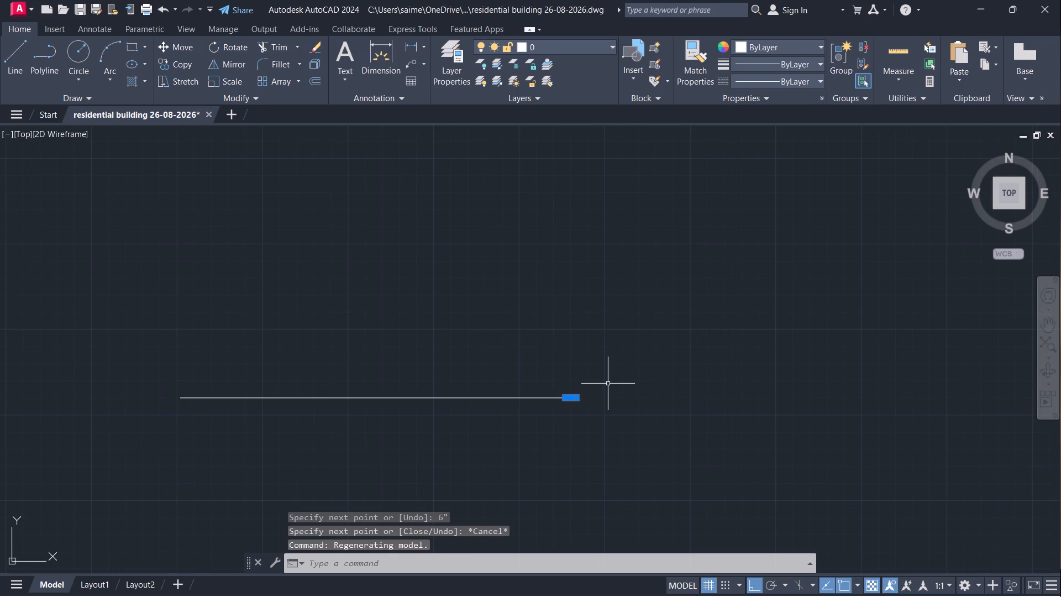
middle_drag(608, 384, 657, 467)
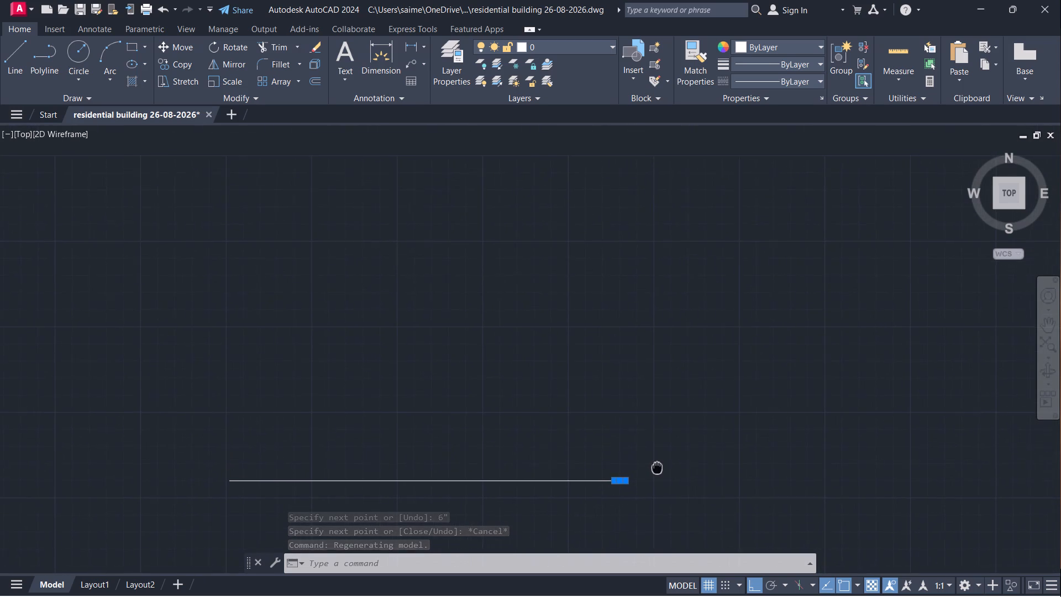
middle_drag(657, 467, 658, 468)
key(Escape)
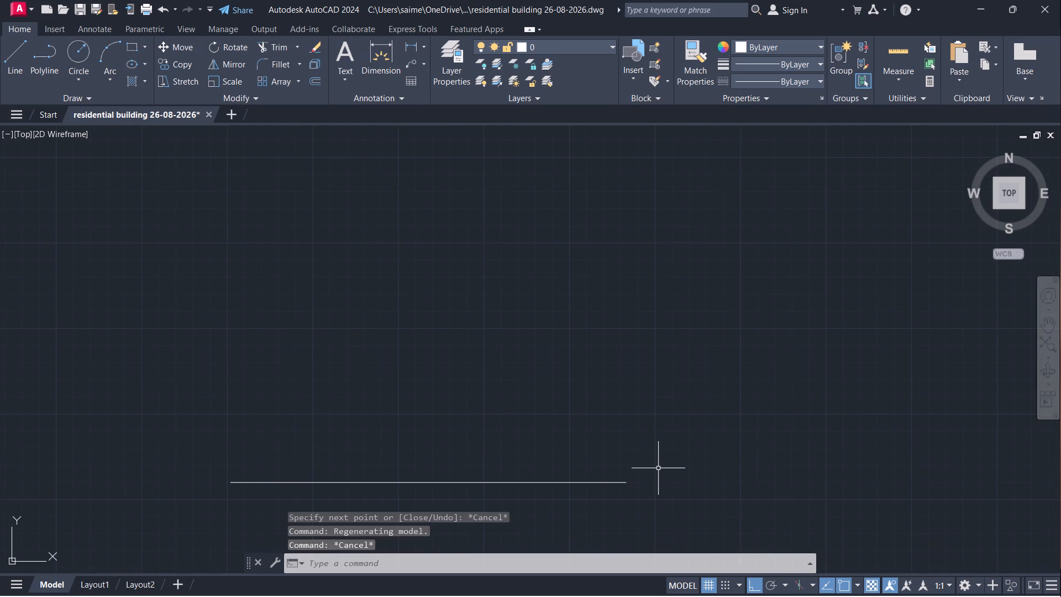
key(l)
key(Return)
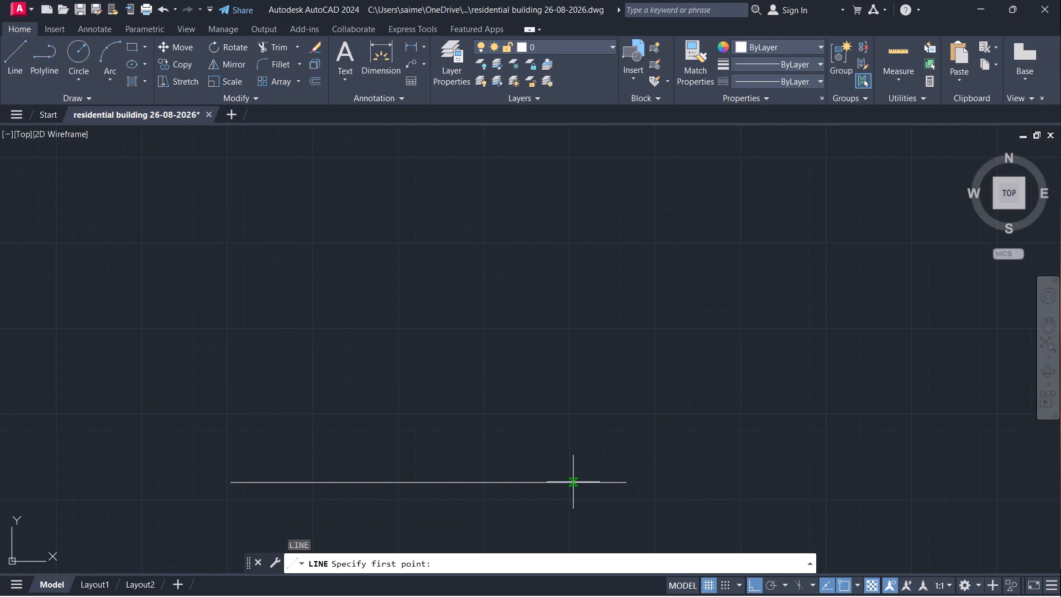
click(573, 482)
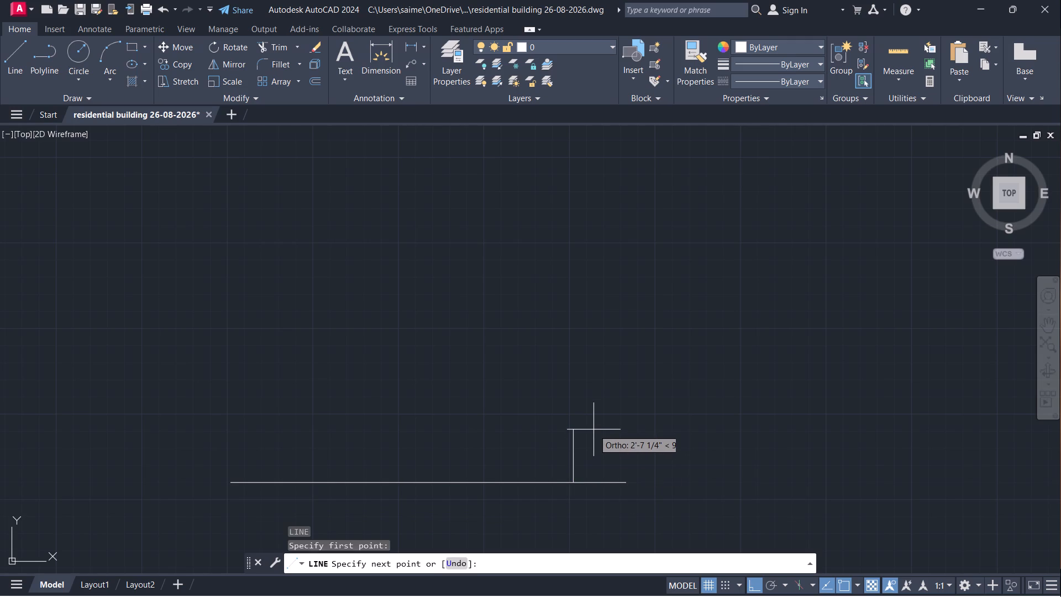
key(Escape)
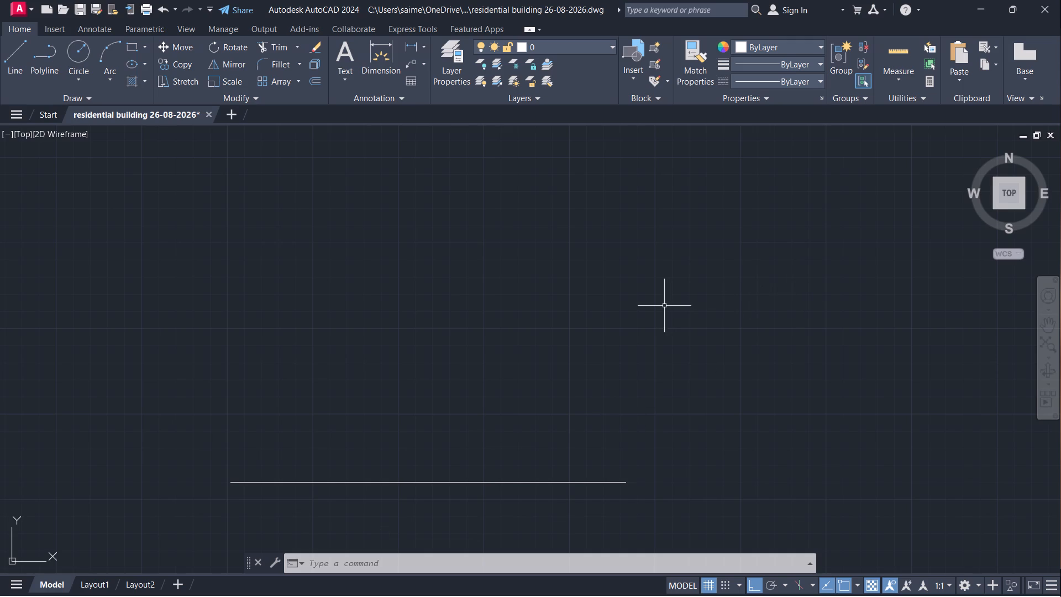
Offset the 18'9" horizontal line by 6" in the positive Y direction.
middle_drag(679, 345, 689, 309)
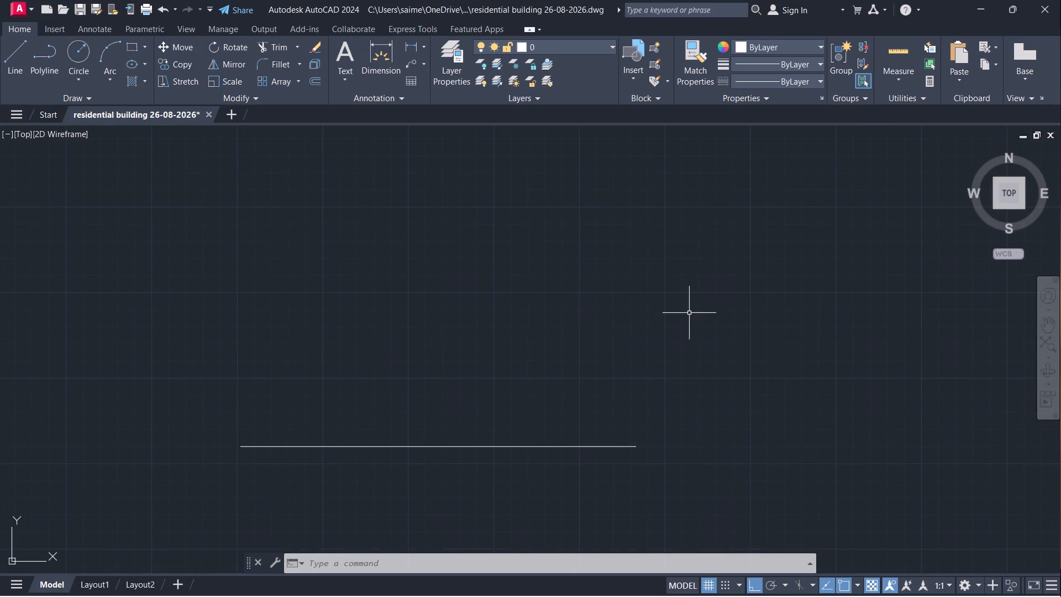
middle_drag(696, 312, 695, 342)
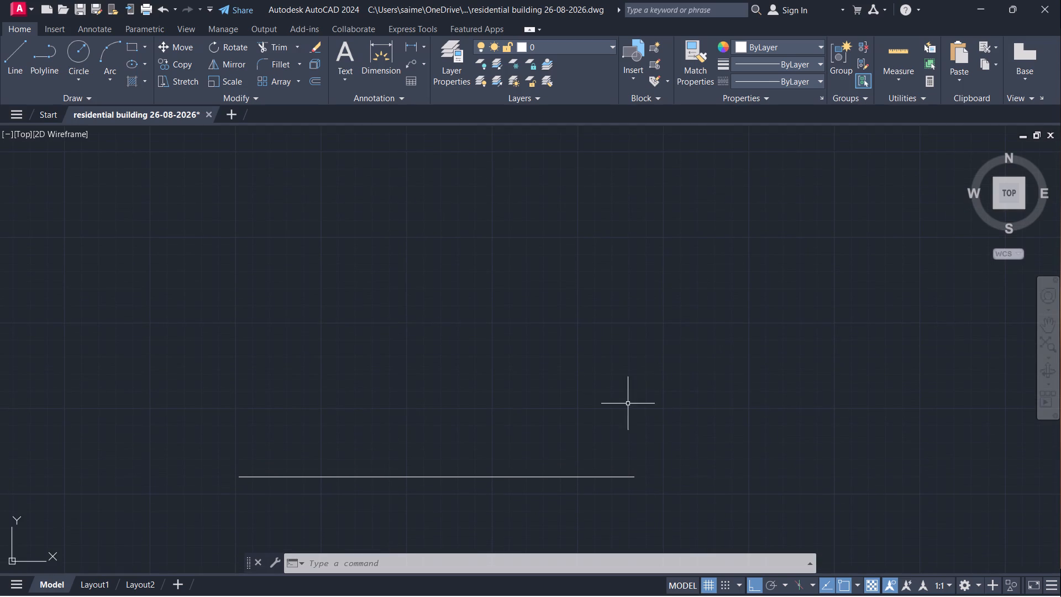
click(505, 477)
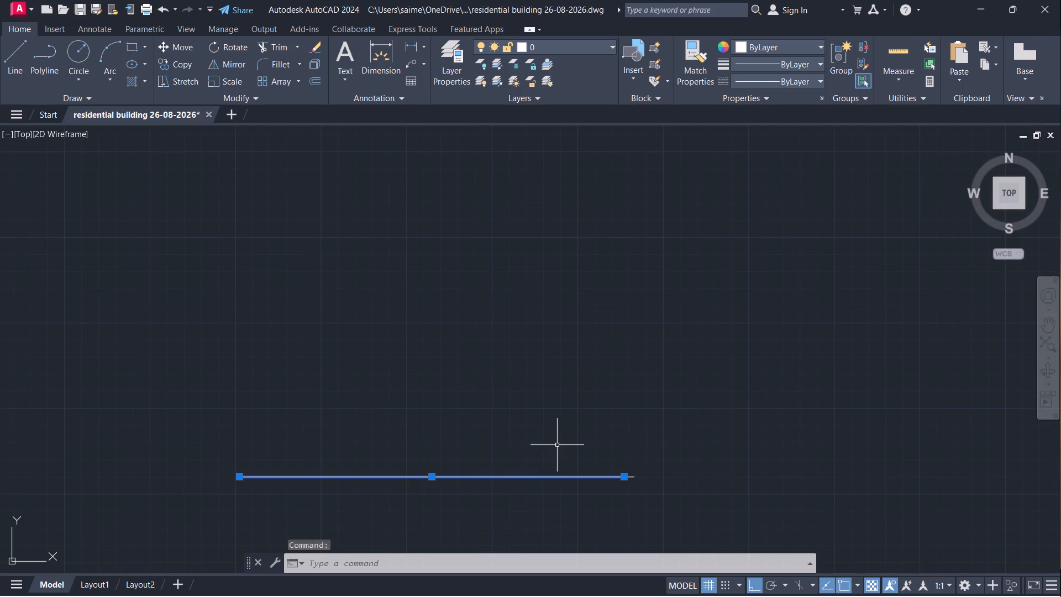
key(o)
key(Return)
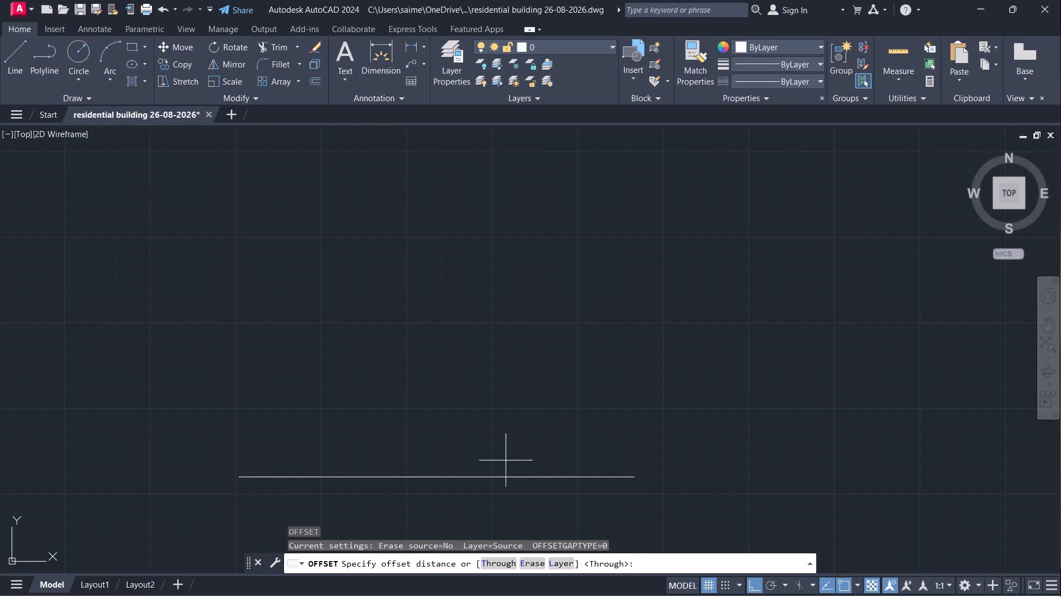
click(486, 475)
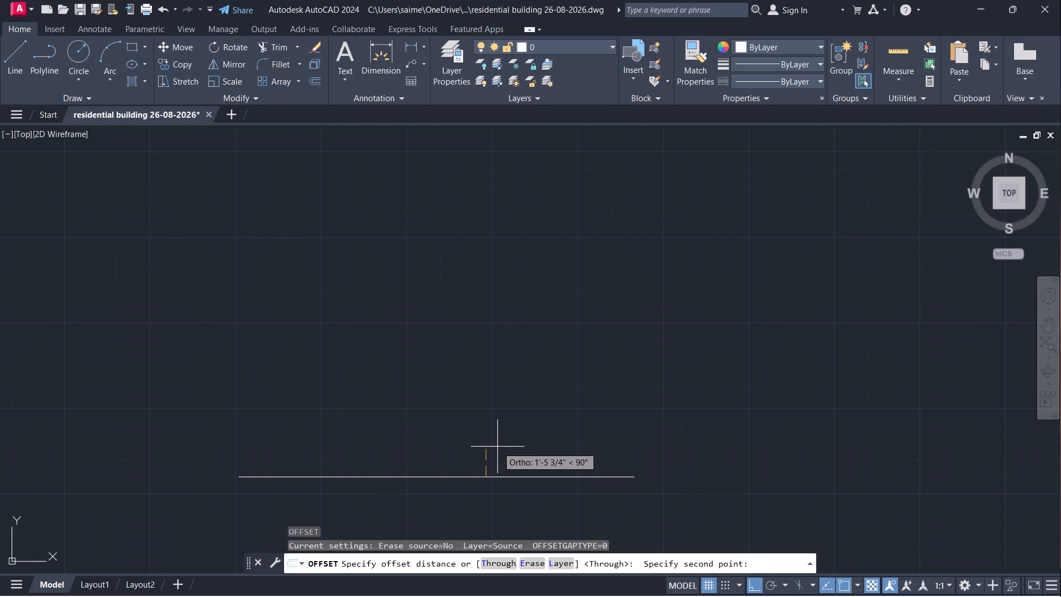
text(6")
key(Return)
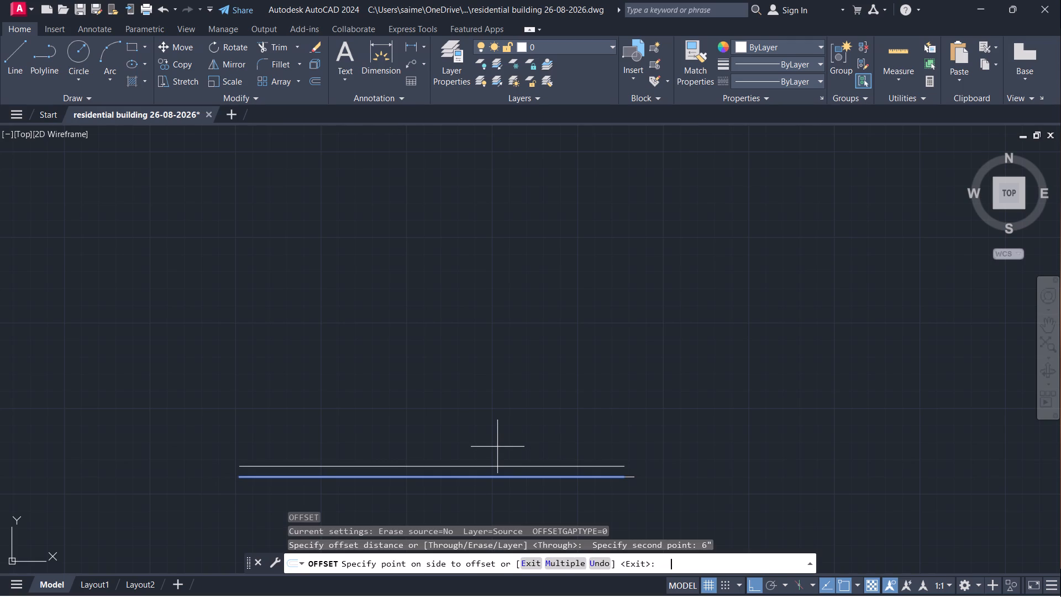
click(500, 423)
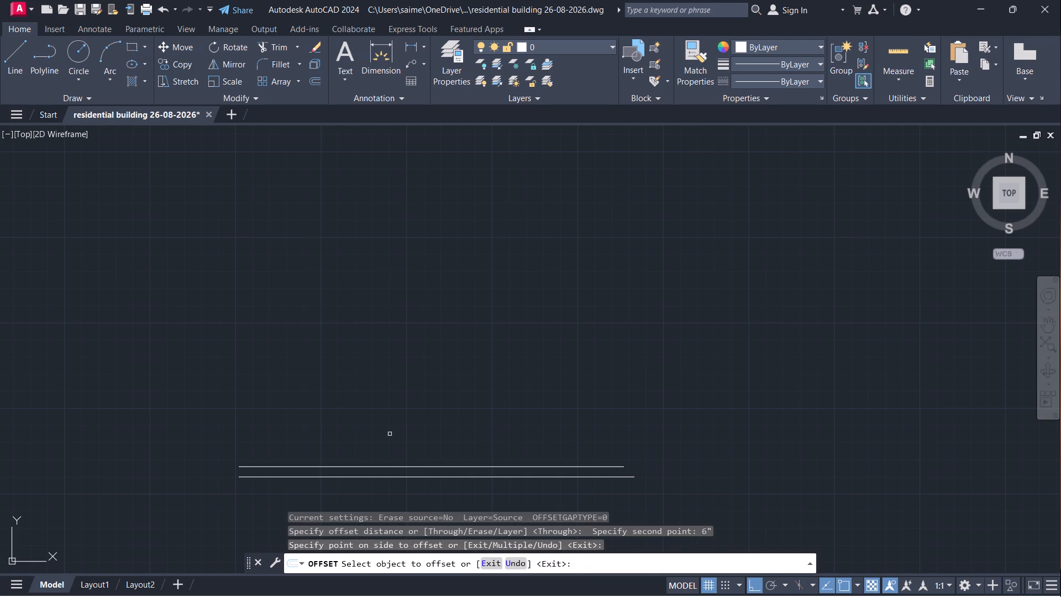
middle_drag(421, 418, 500, 415)
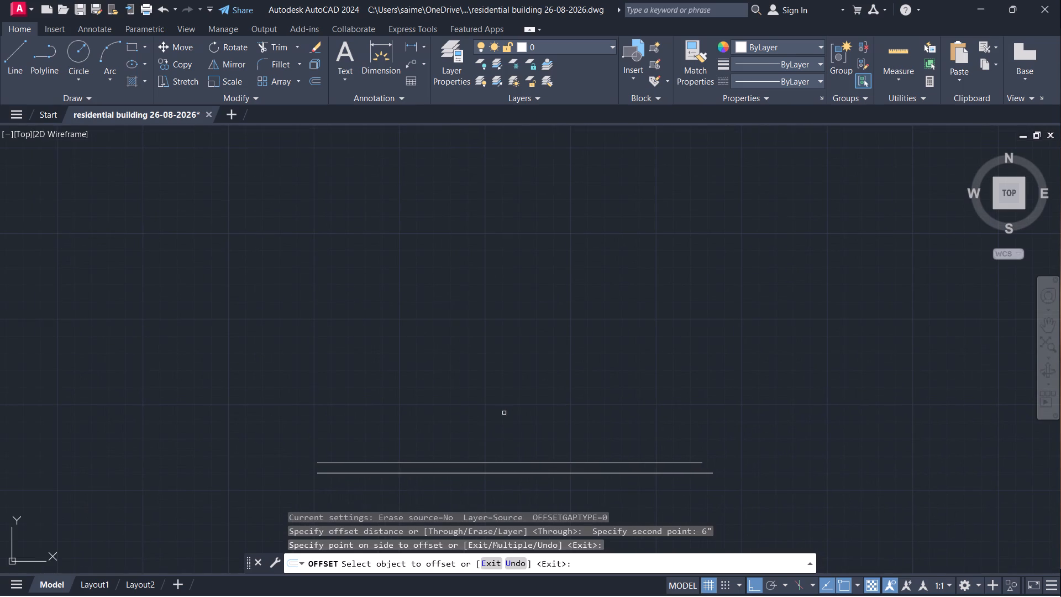
key(Escape)
Draw a 6" line segment in the negative X direction from the start point of the lower 18'9" line.
key(l)
key(Return)
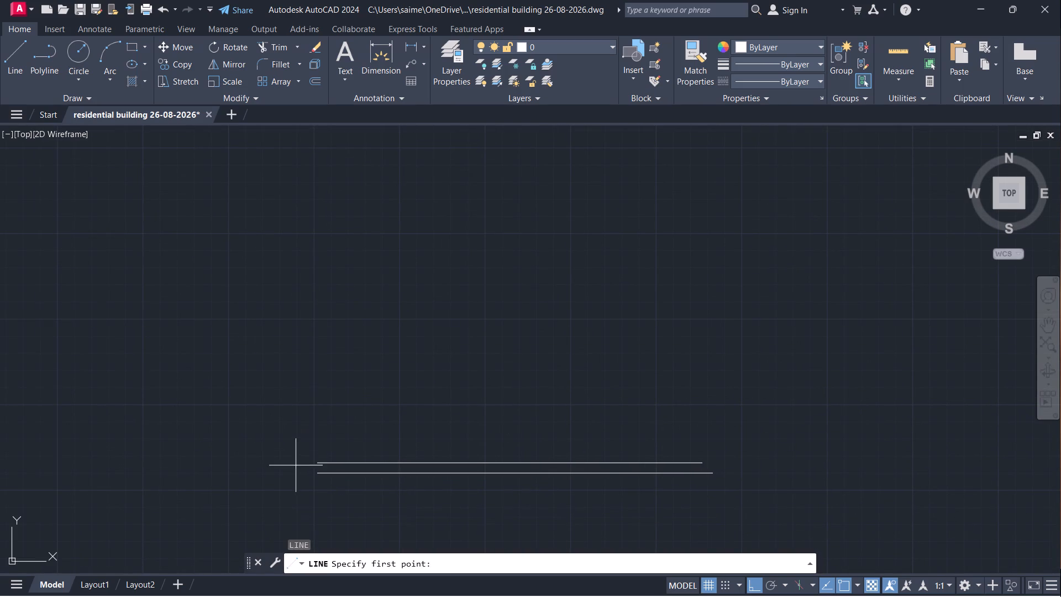
click(313, 471)
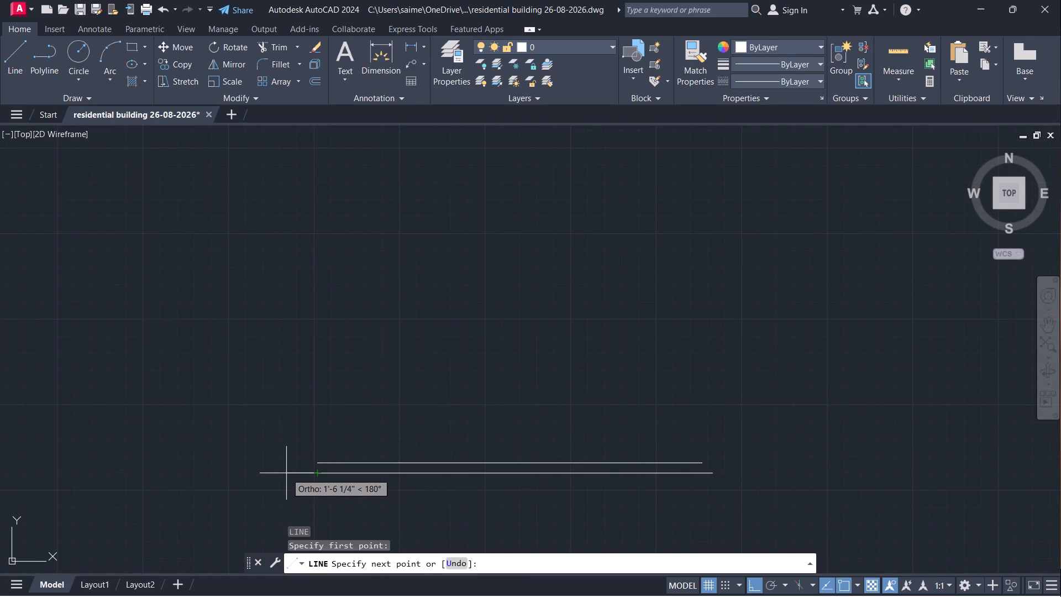
text(6")
key(Return)
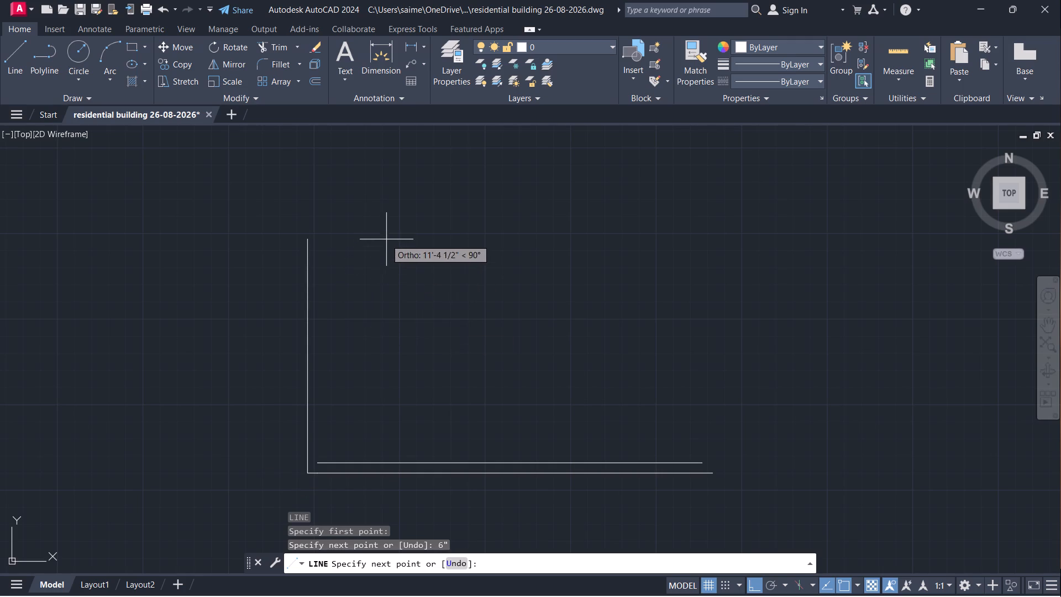
Continue from the end of that 6" segment with a vertical line about 33'2" long in the positive Y direction.
scroll(387, 237, down, 1)
middle_drag(390, 237, 391, 345)
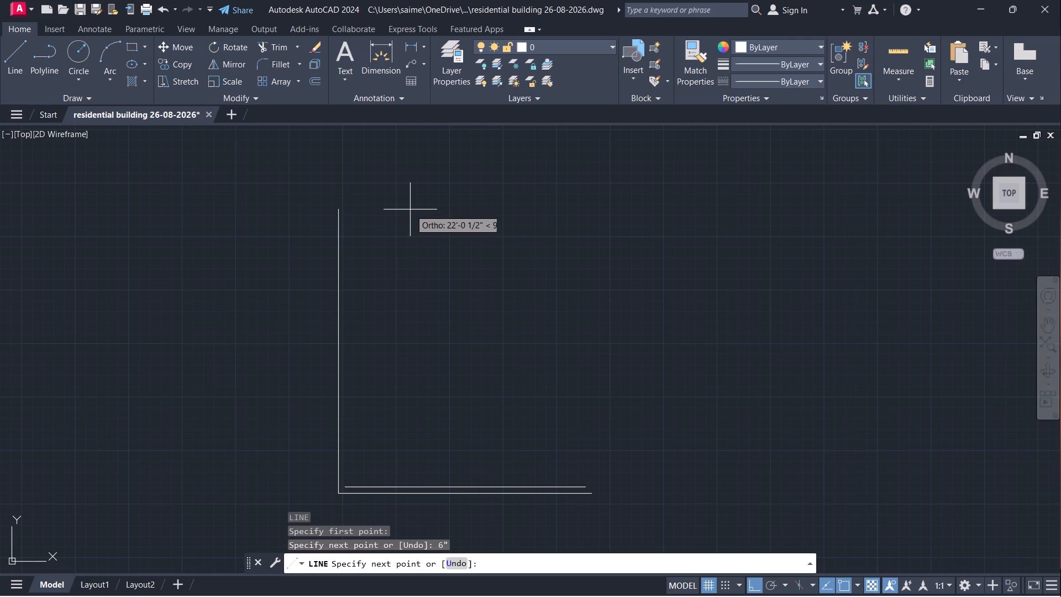
scroll(403, 156, down, 1)
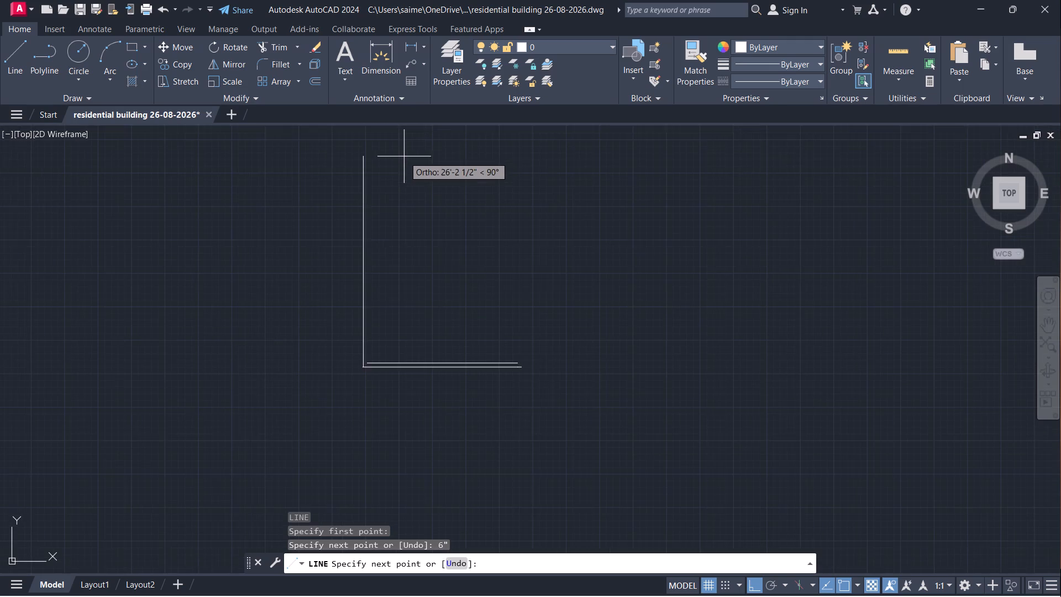
middle_drag(405, 156, 410, 257)
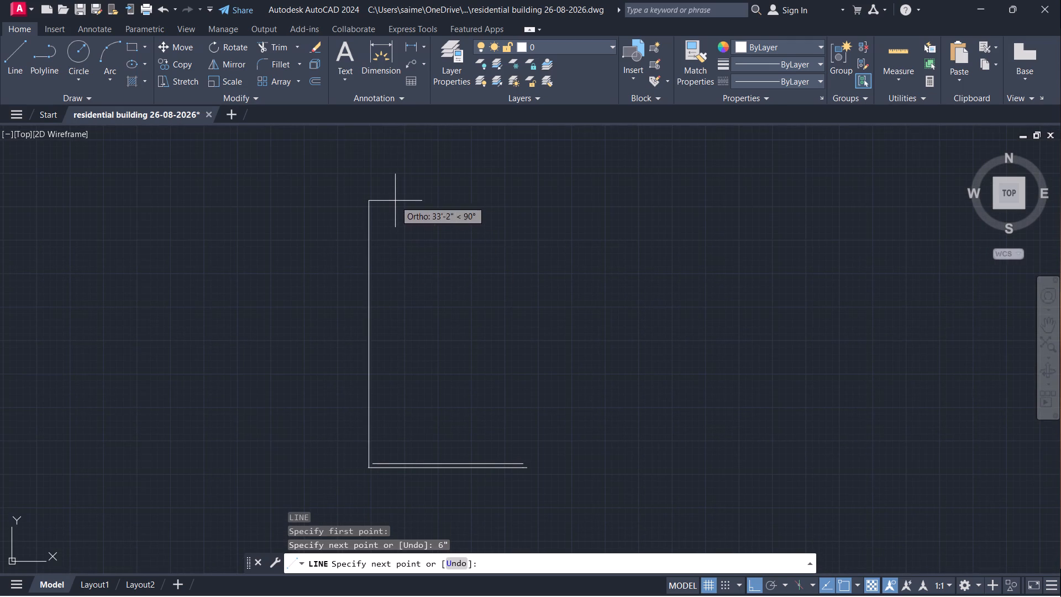
click(395, 201)
key(space)
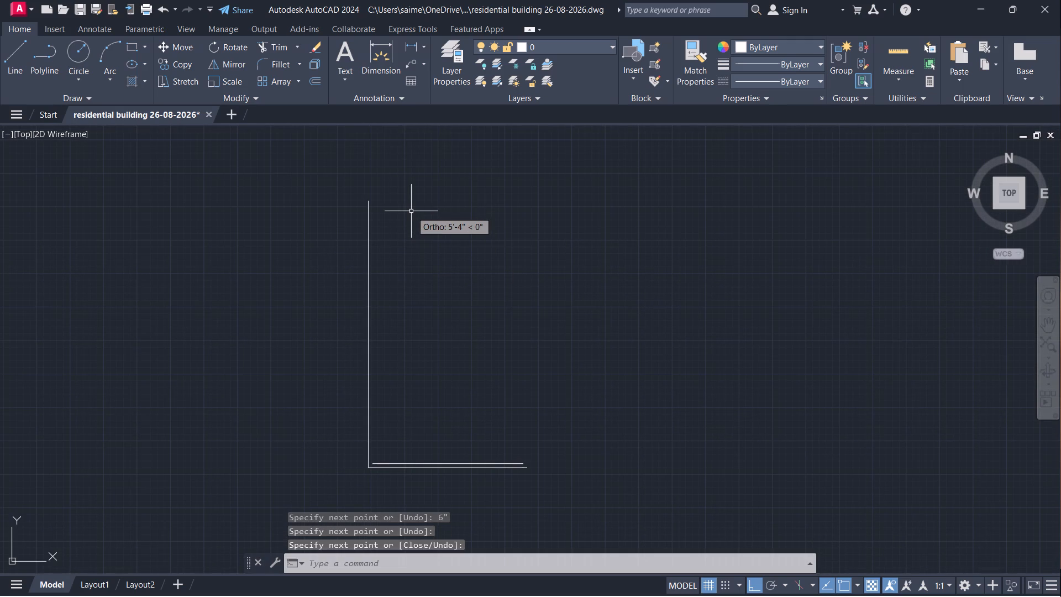
Draw a vertical line about 33' long in the positive Y direction from the right end of the lower horizontal wall line.
key(l)
key(Return)
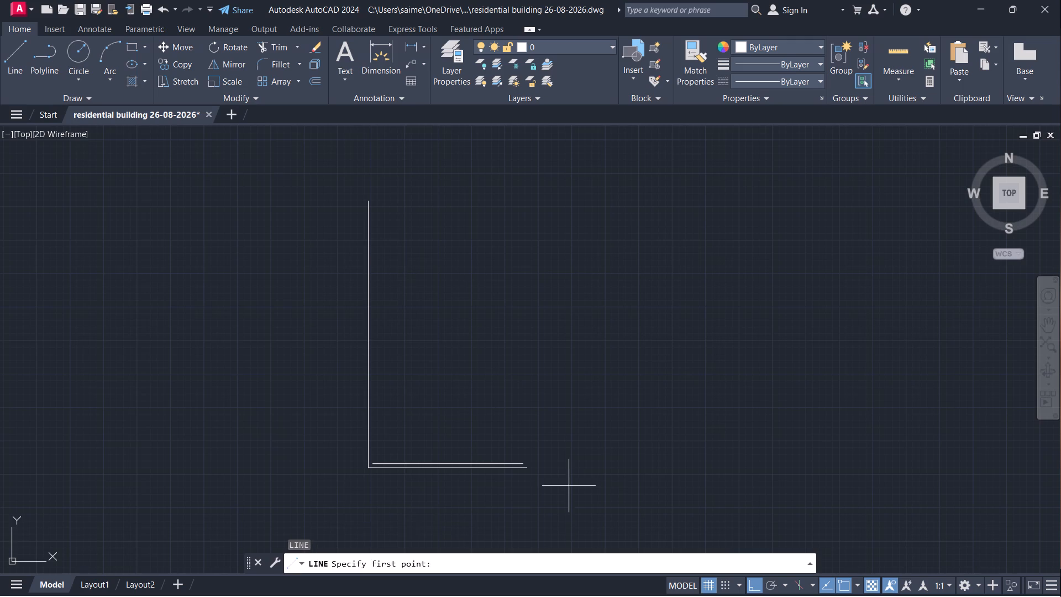
click(532, 472)
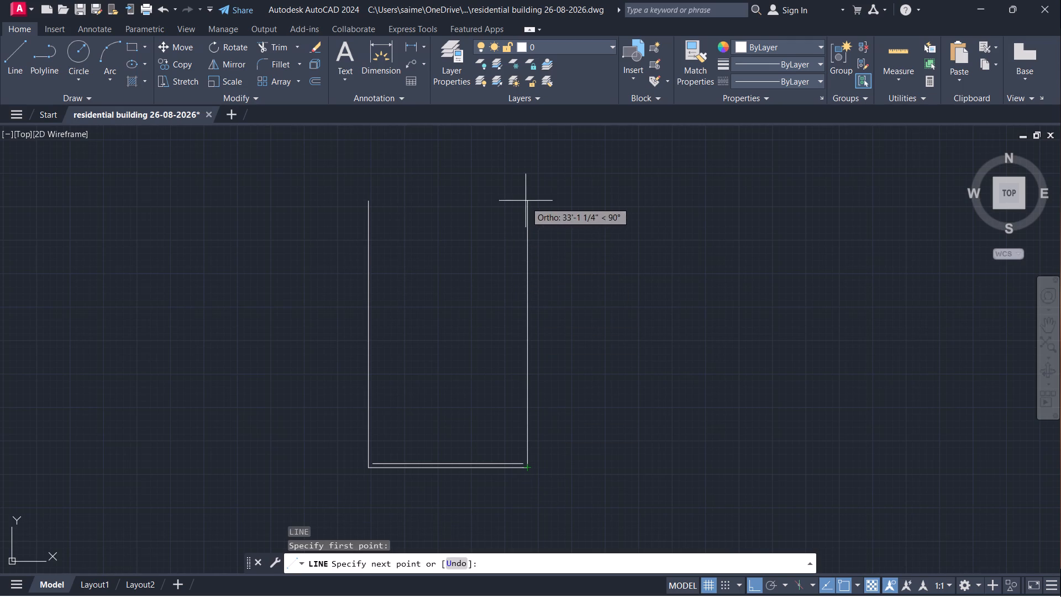
click(527, 198)
key(space)
Draw the right wall's inner vertical line from the upper 18'9" line's right end, up level with the outer line's top.
key(space)
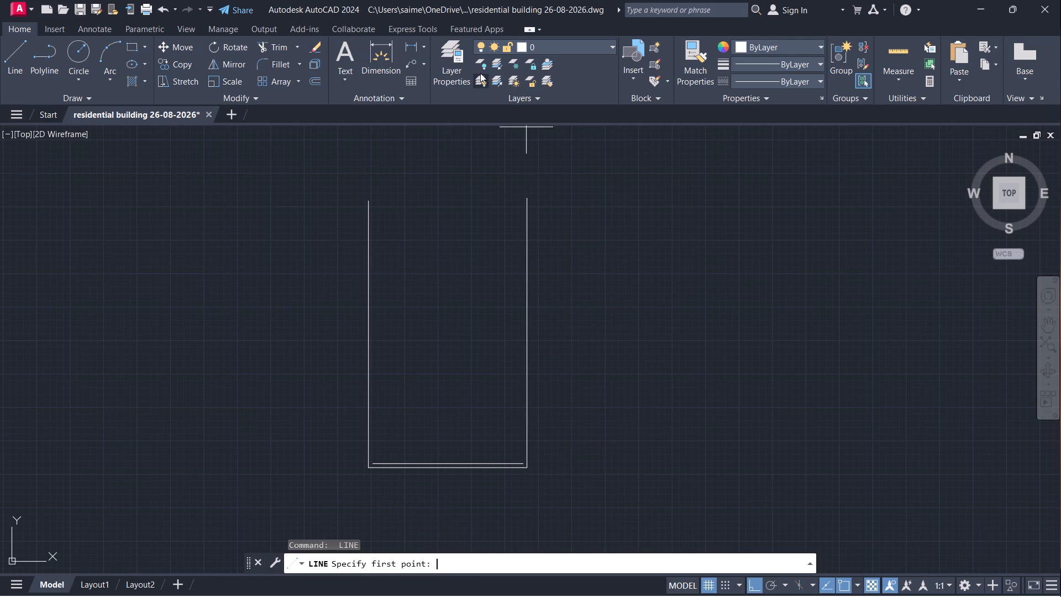
scroll(523, 464, up, 3)
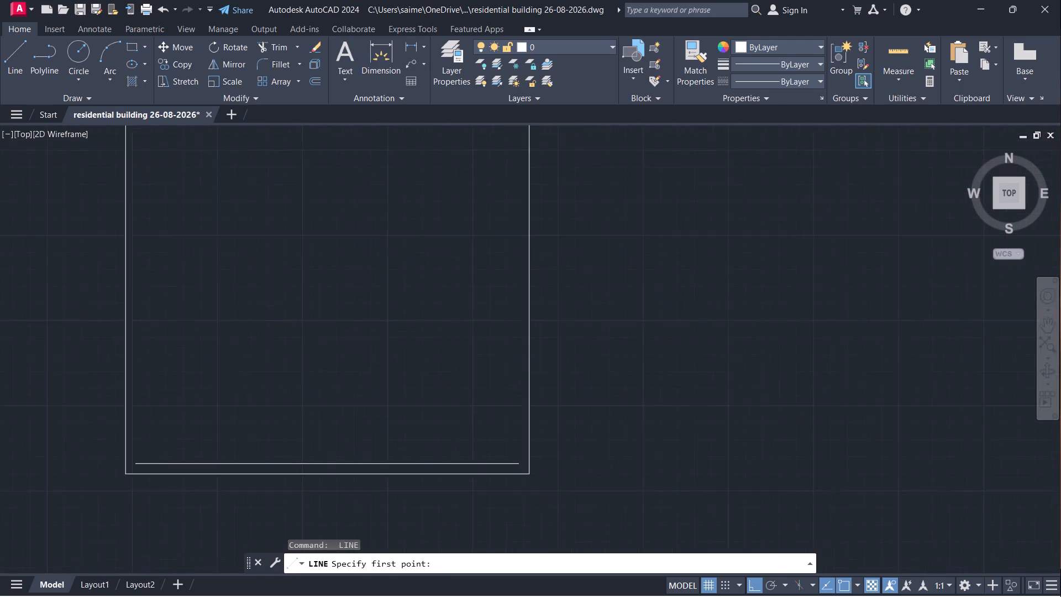
click(518, 464)
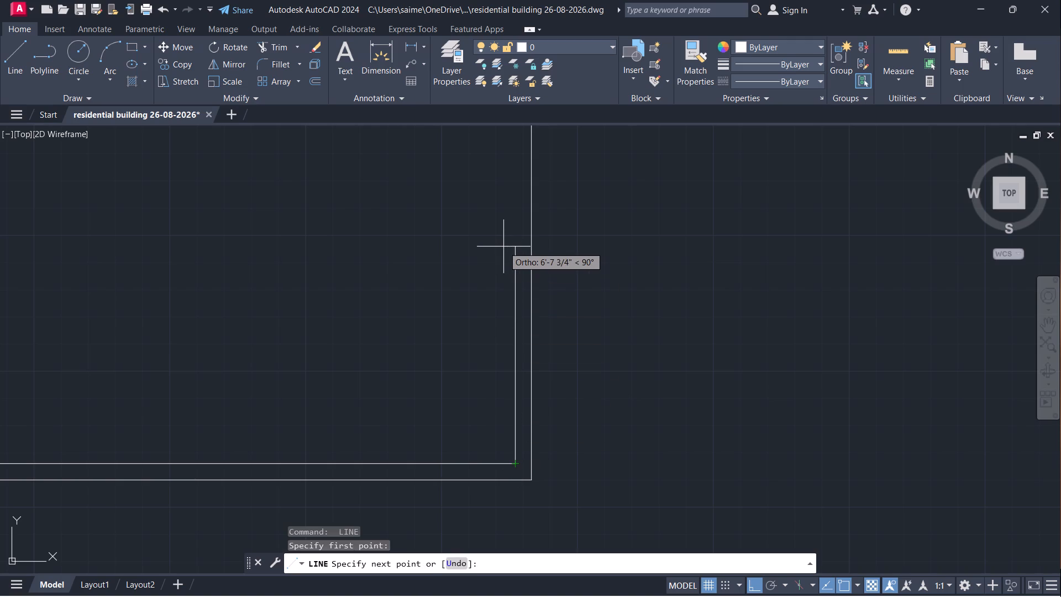
scroll(490, 253, down, 1)
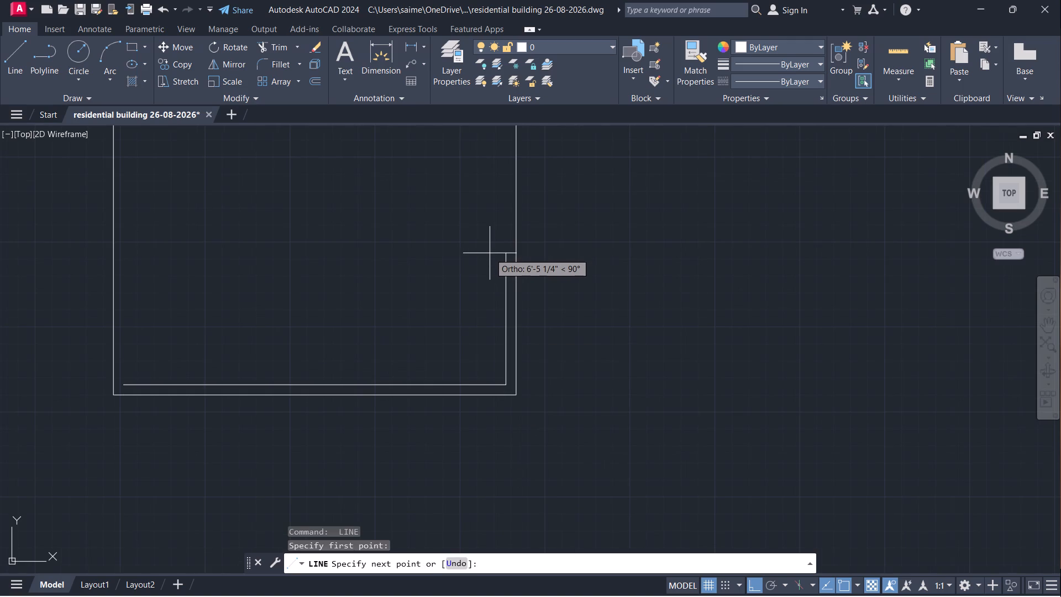
middle_drag(485, 261, 501, 379)
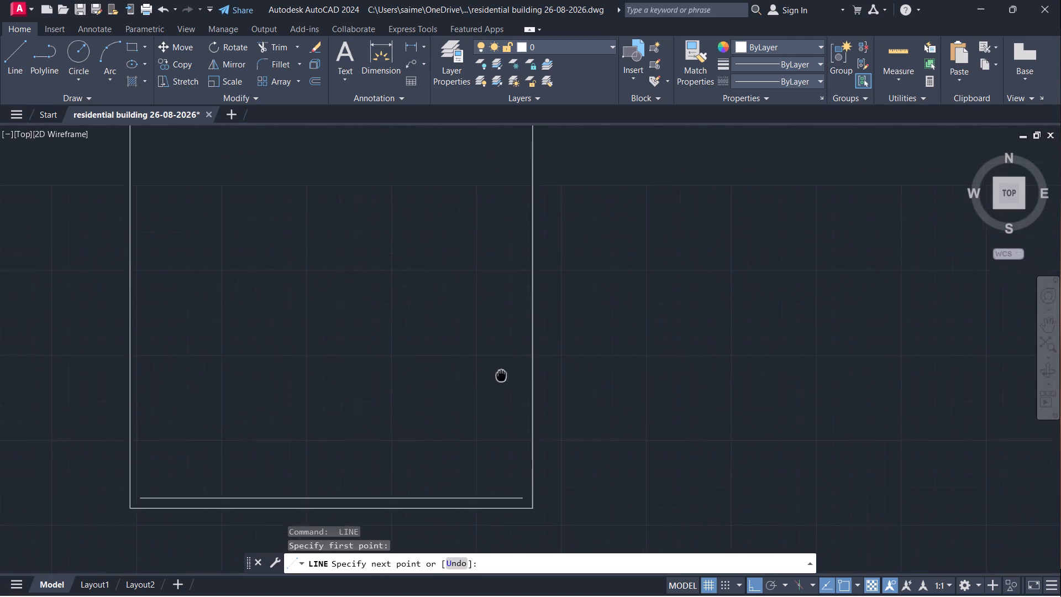
middle_drag(501, 379, 506, 416)
scroll(515, 271, down, 2)
middle_drag(514, 263, 510, 302)
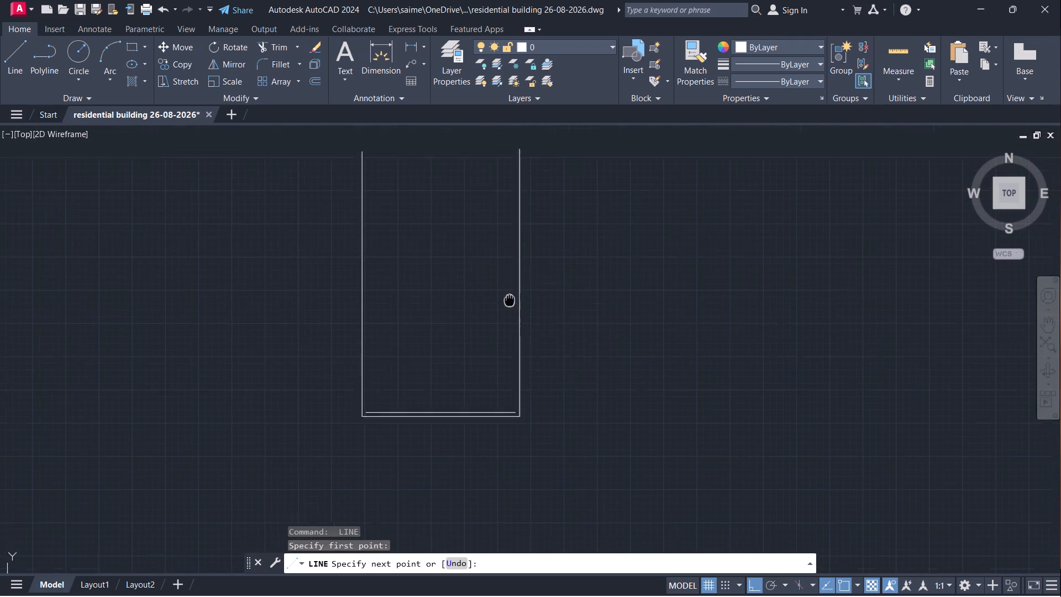
middle_drag(510, 302, 509, 414)
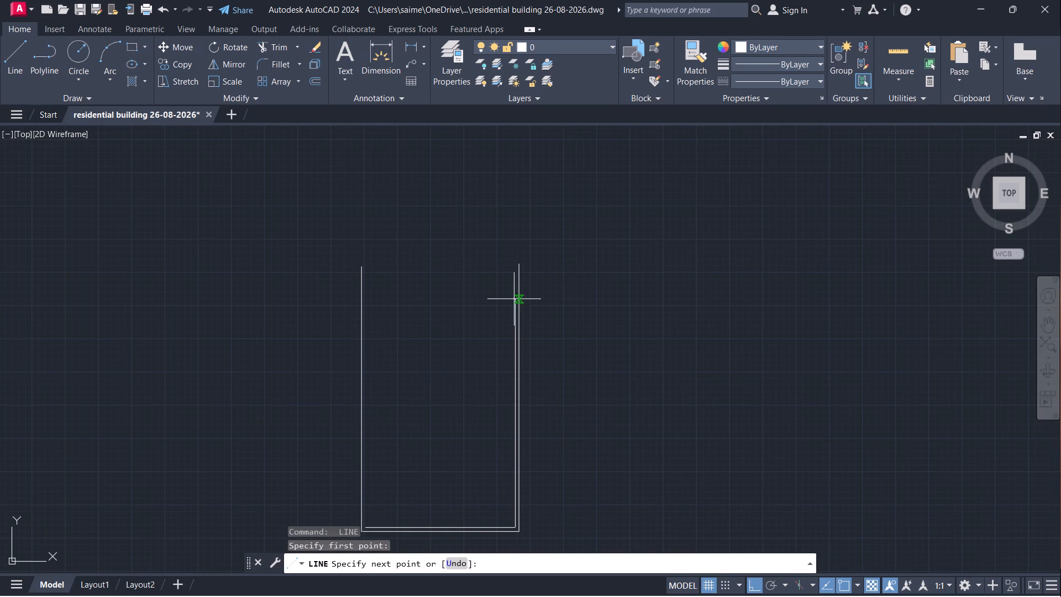
click(514, 264)
key(space)
Draw the left wall's inner vertical line from the inner 18'9" line's left end up to the outer line's top level.
key(space)
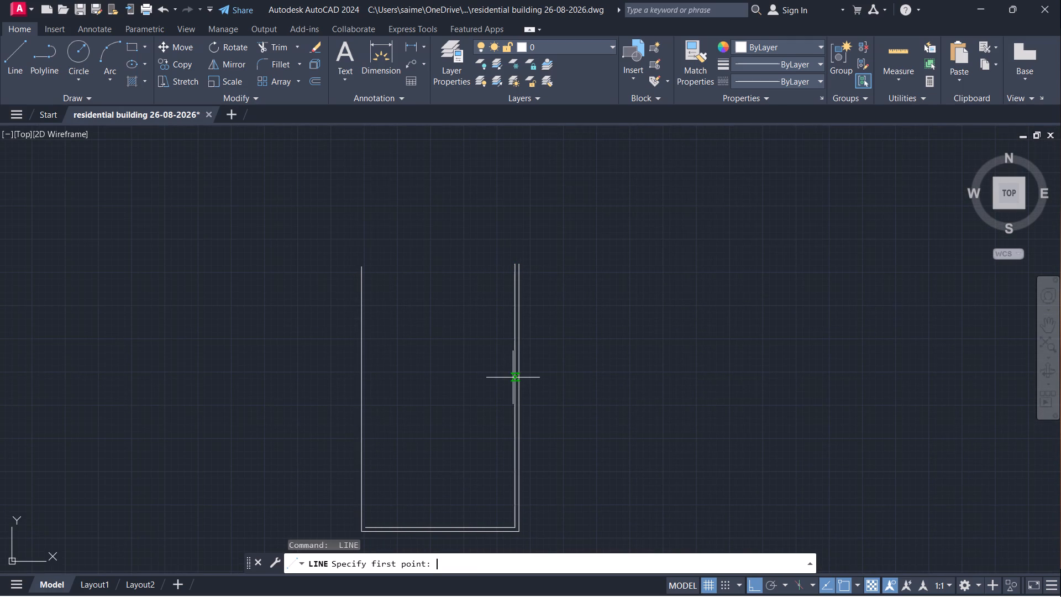
click(370, 529)
click(381, 267)
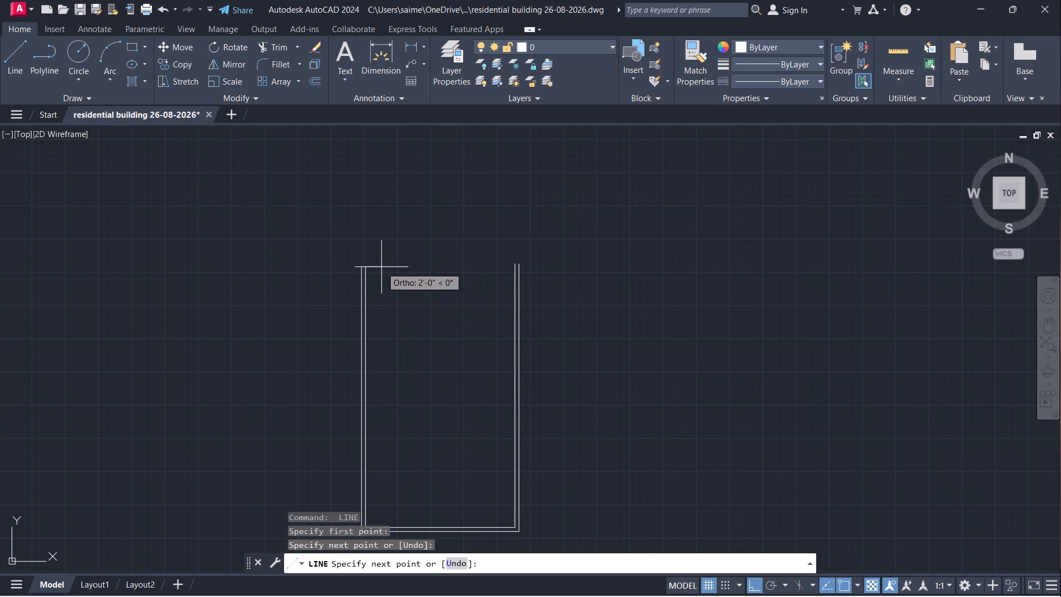
key(Escape)
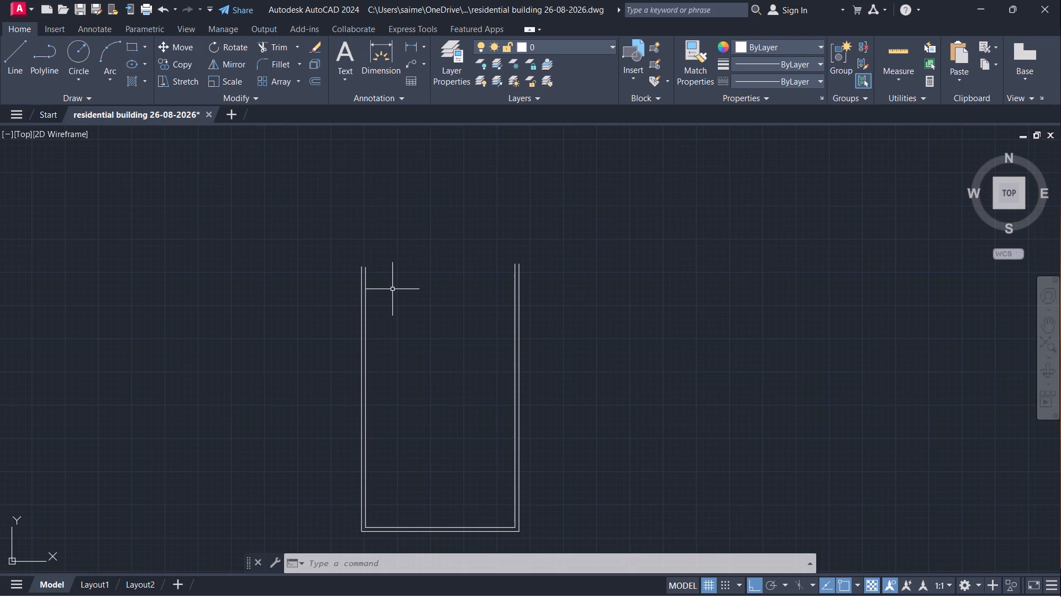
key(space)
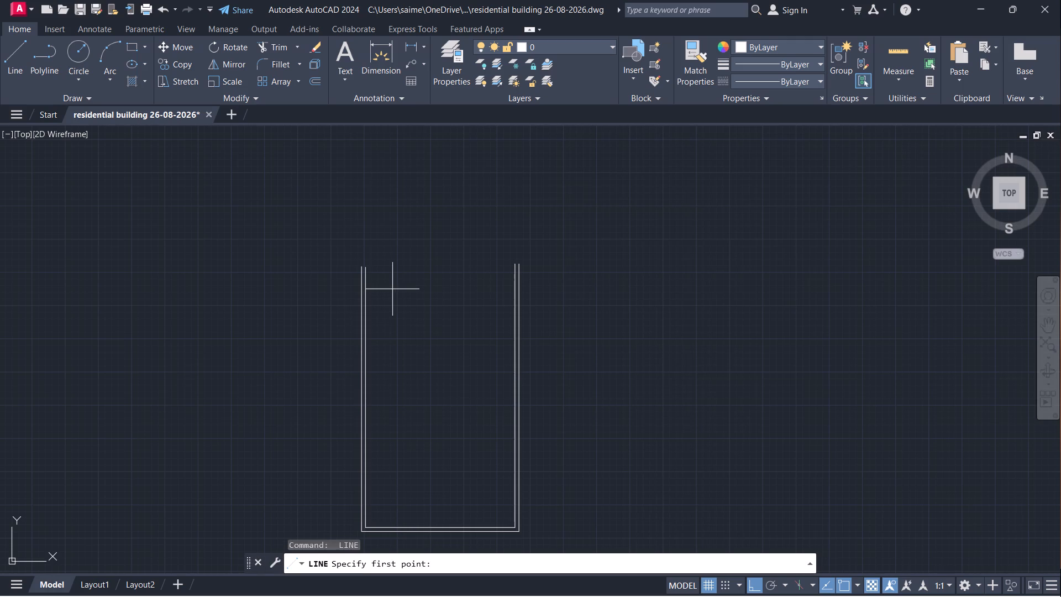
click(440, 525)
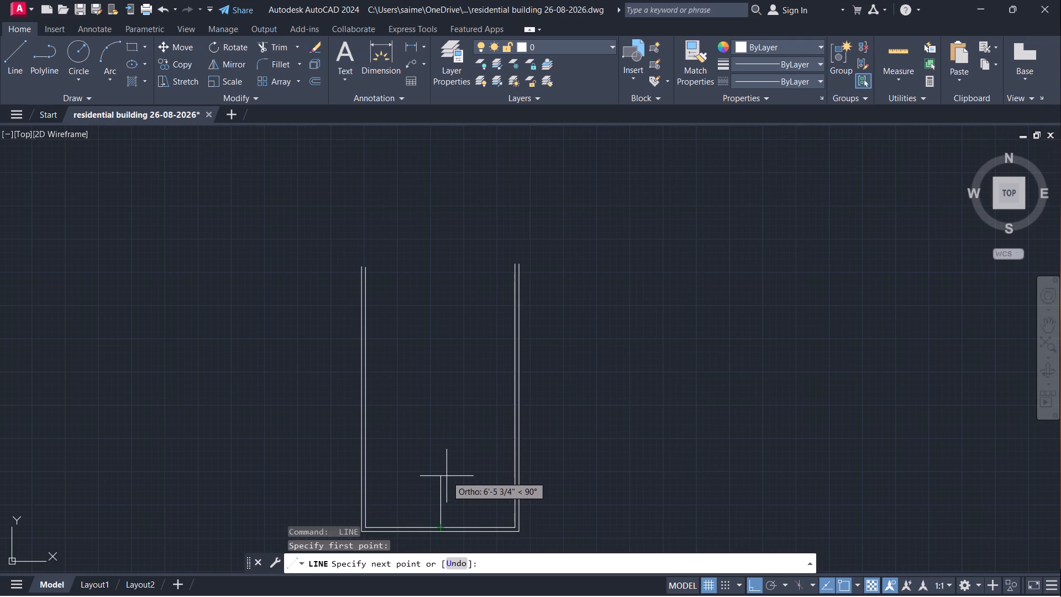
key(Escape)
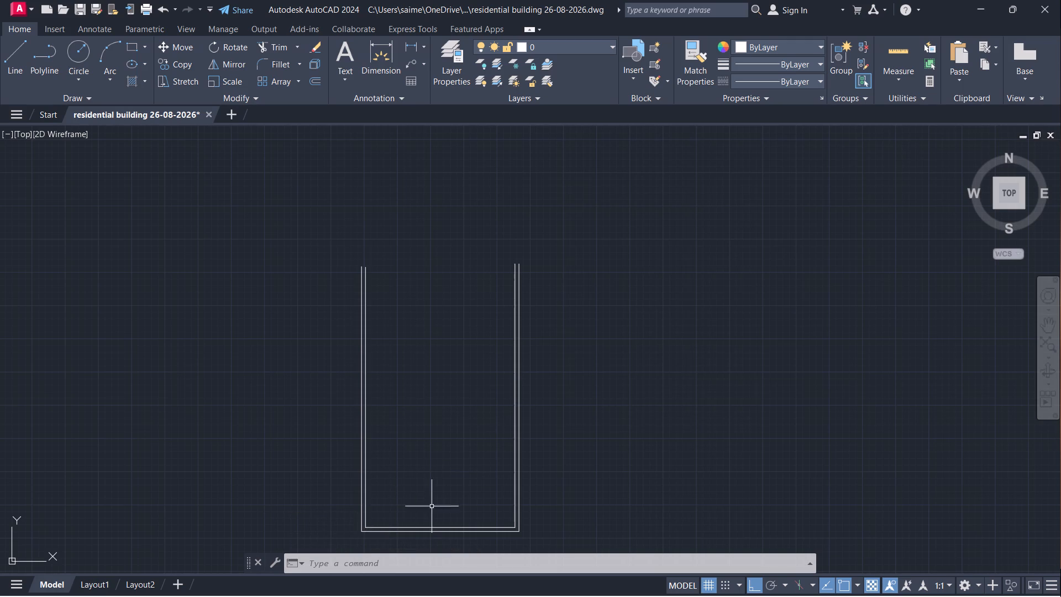
Offset the inner bottom wall line by 13' in the positive Y direction.
click(424, 527)
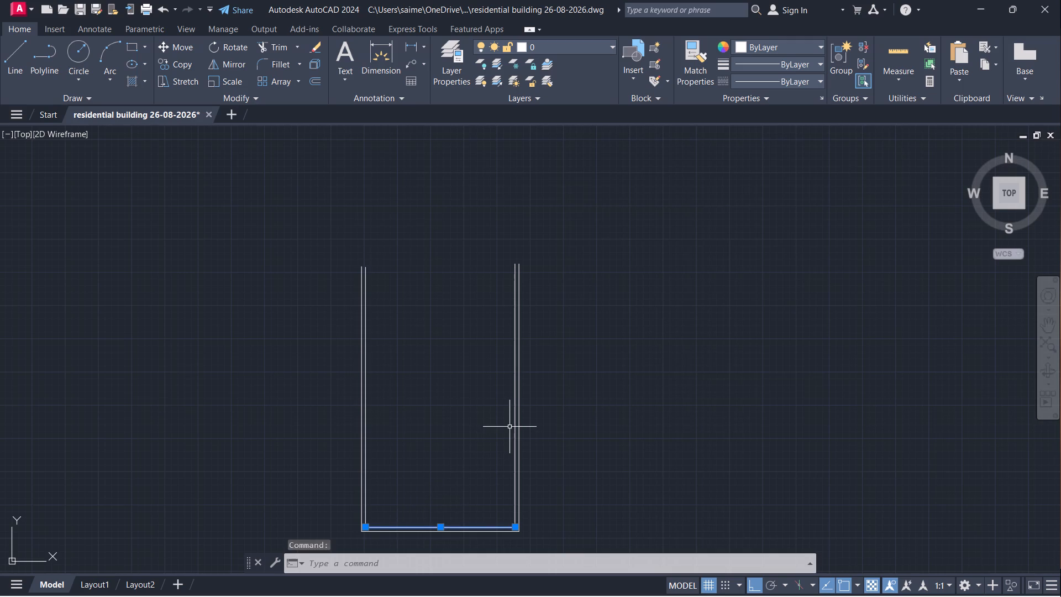
key(o)
key(Return)
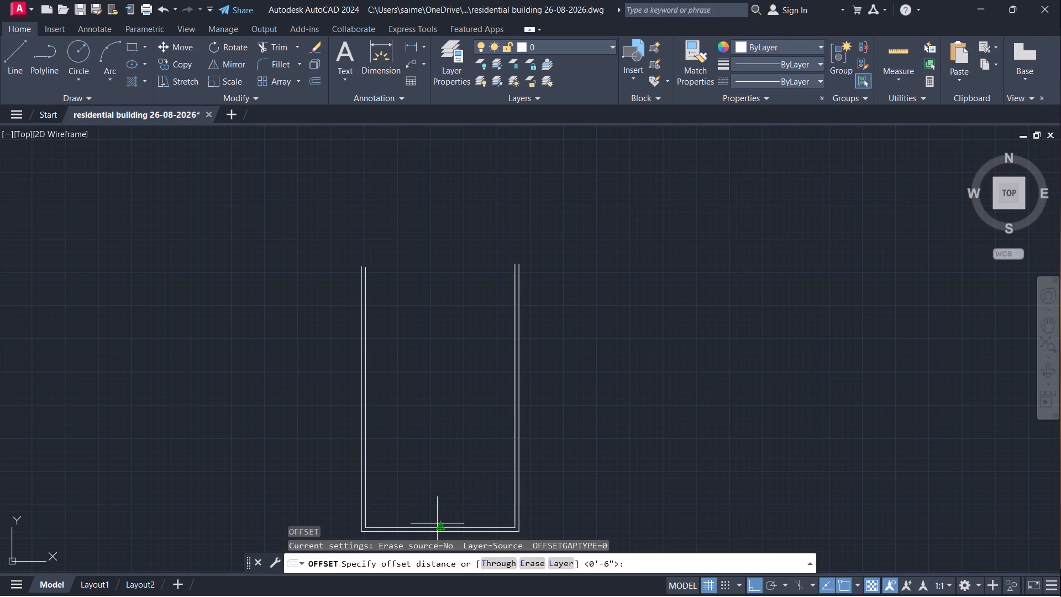
click(437, 523)
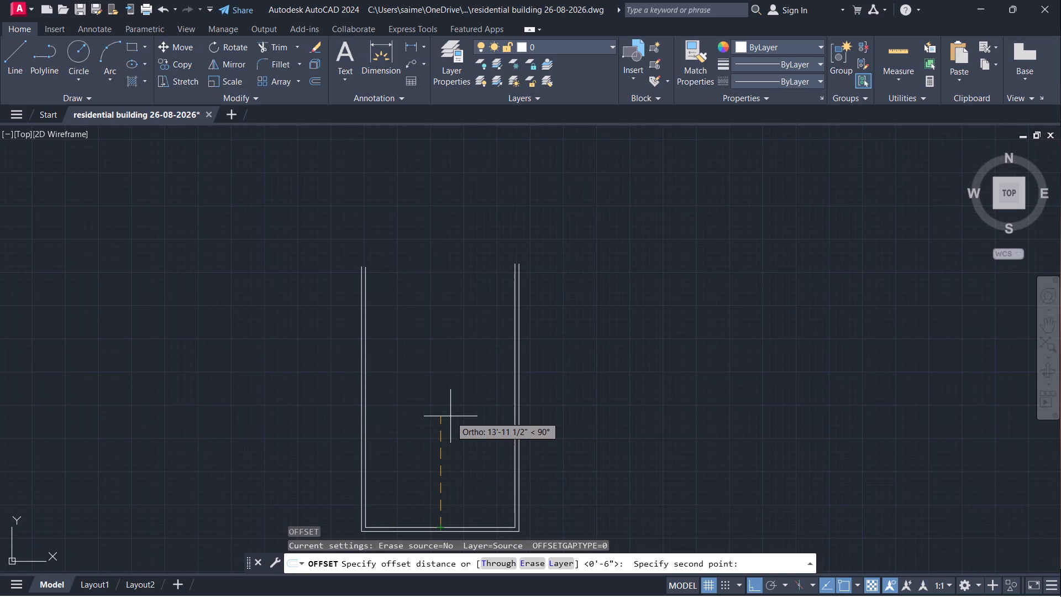
text(13')
key(Return)
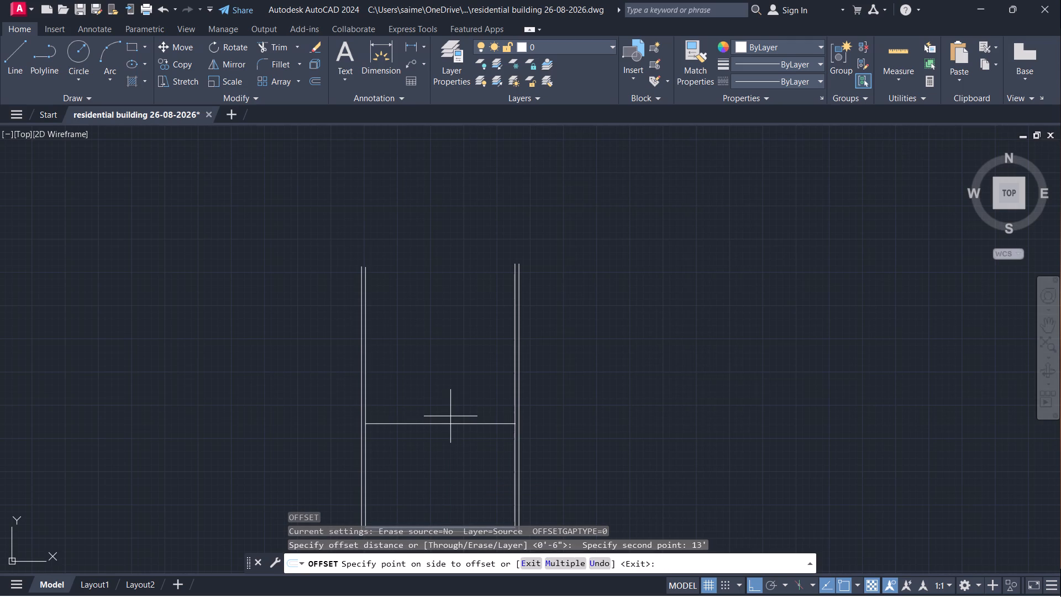
click(469, 380)
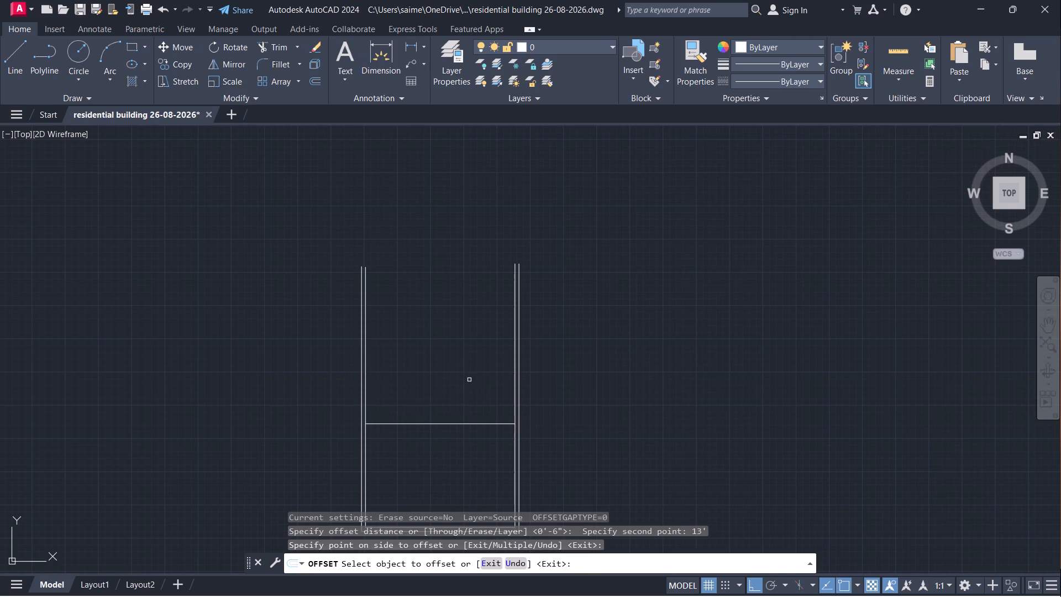
key(space)
Offset the cross line 13' above the bottom wall by 6" in the positive Y direction to form a partition wall.
key(space)
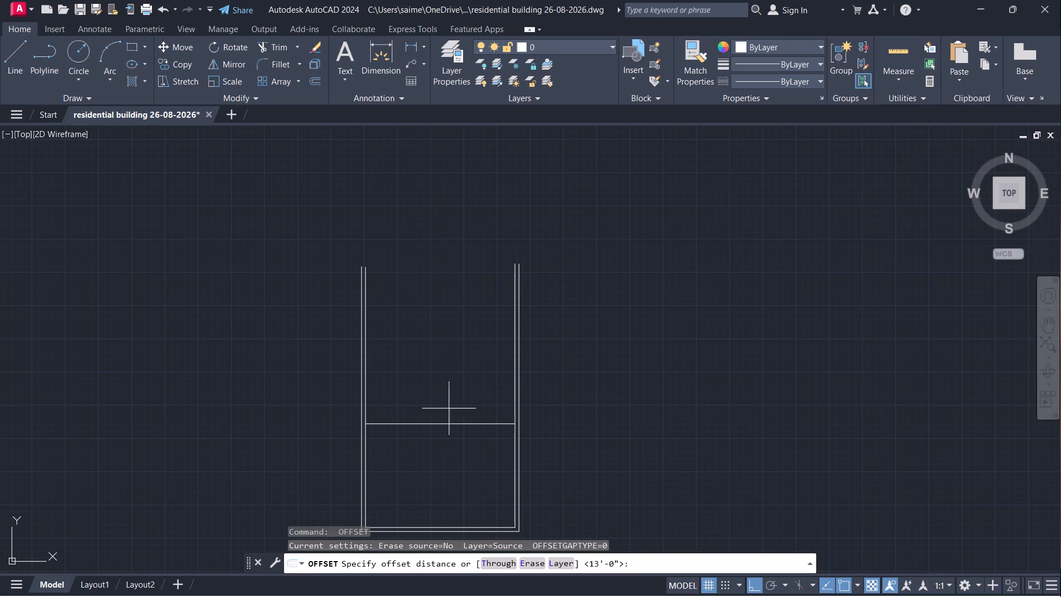
click(443, 421)
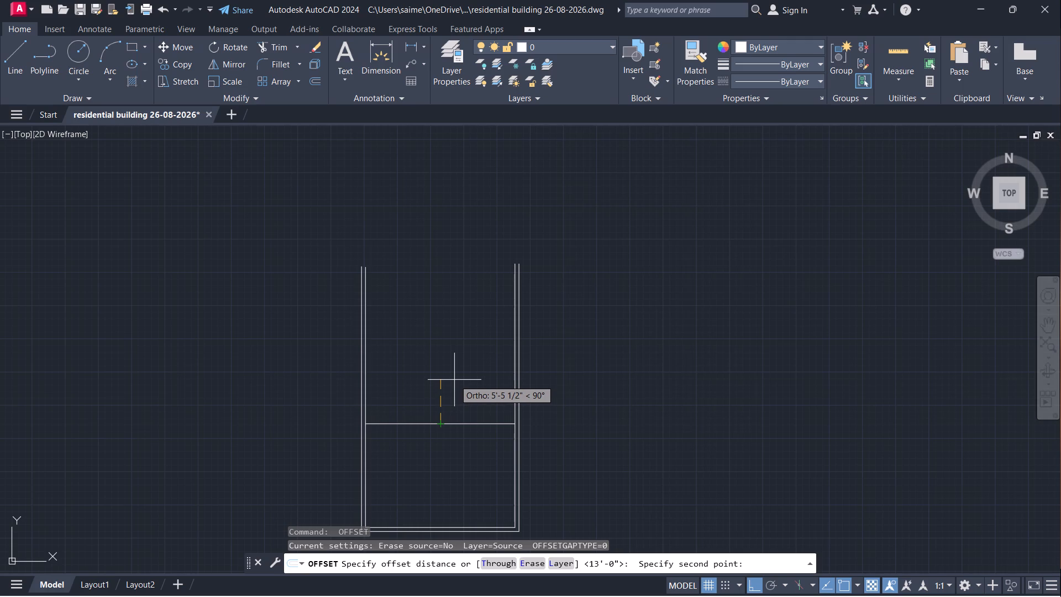
key(6)
key(shift+quotedbl)
key(Return)
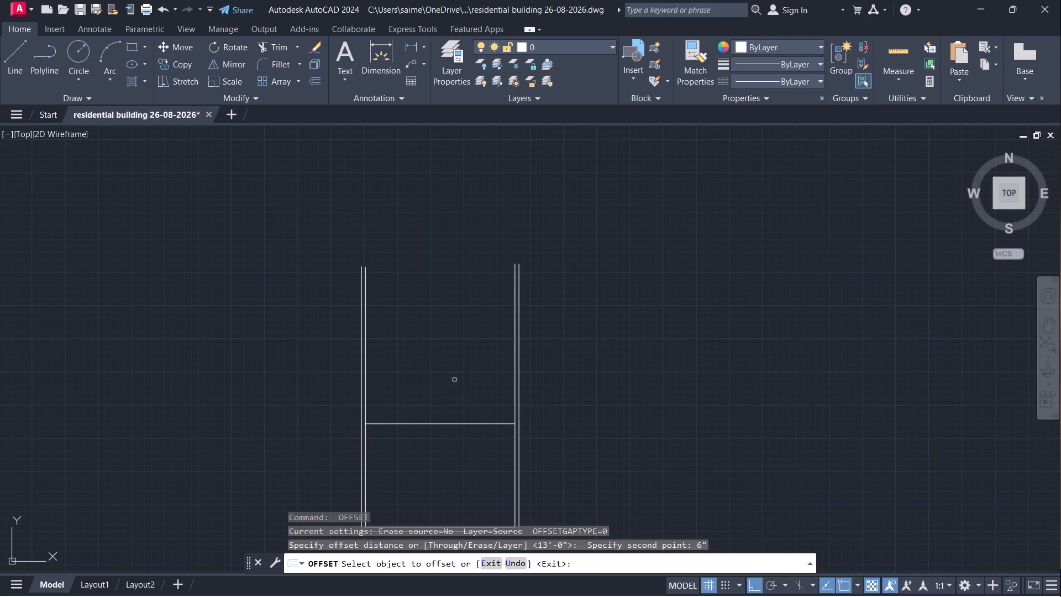
click(438, 424)
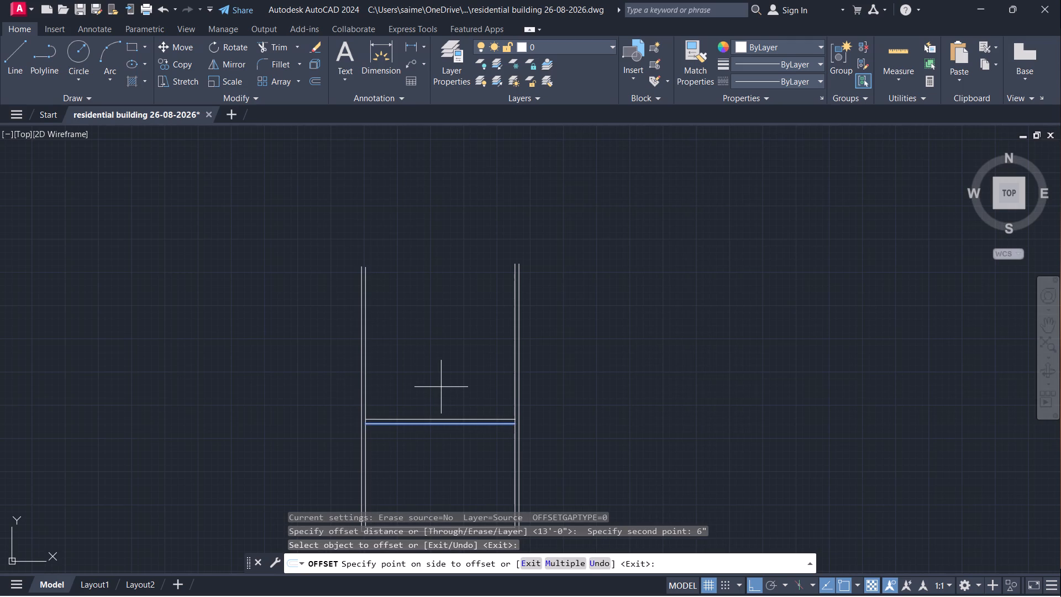
click(441, 387)
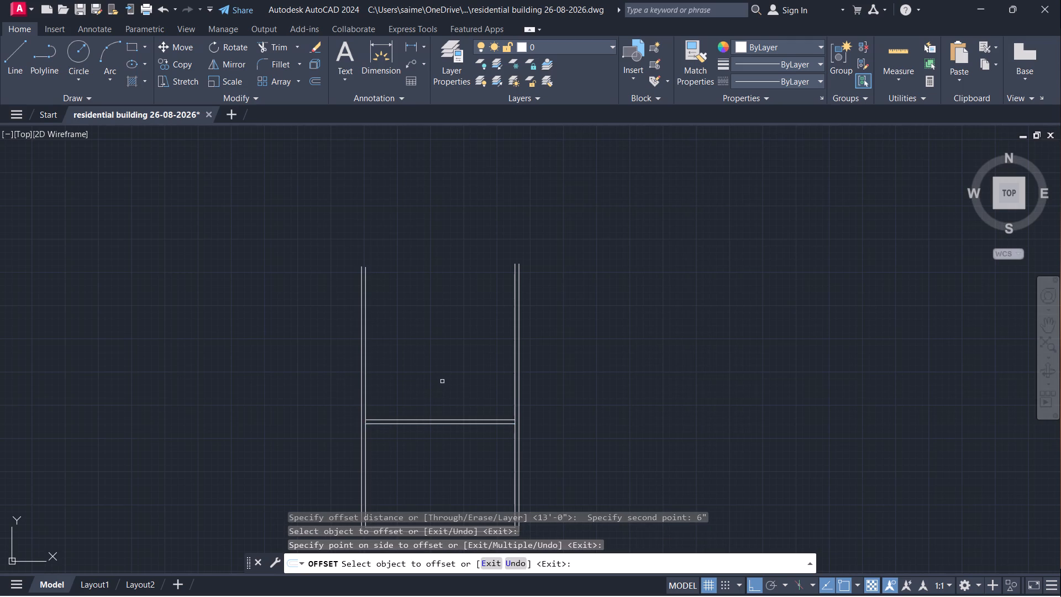
key(space)
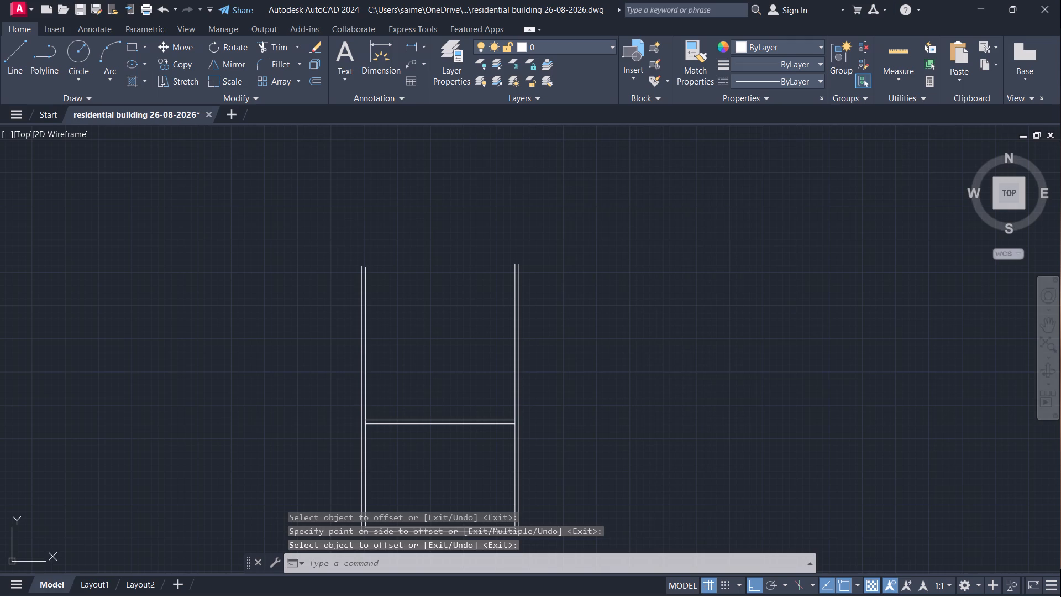
Offset the upper line of the partition wall by 5' in the positive Y direction.
key(space)
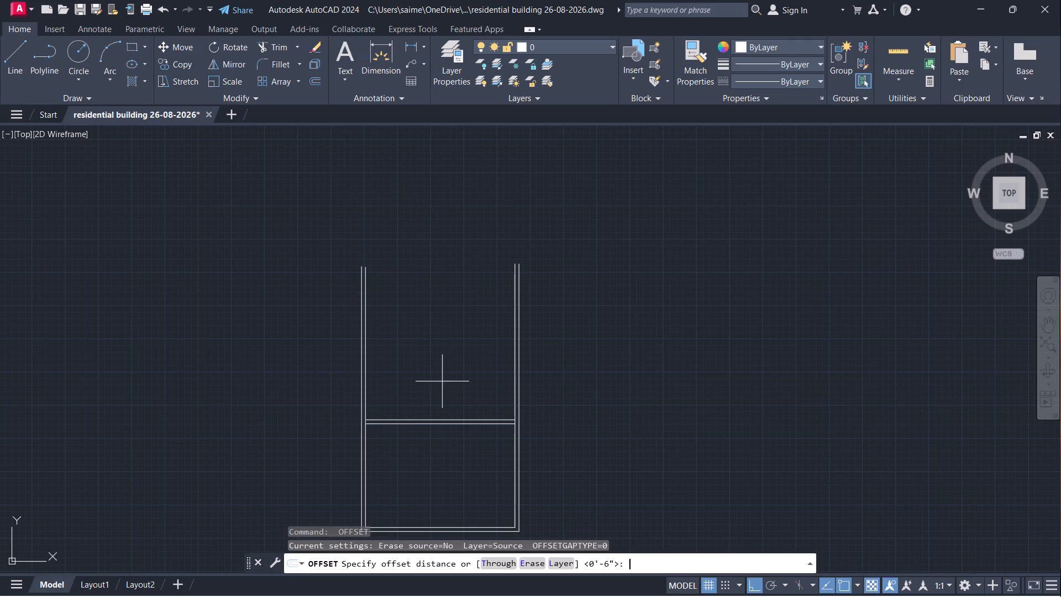
click(448, 417)
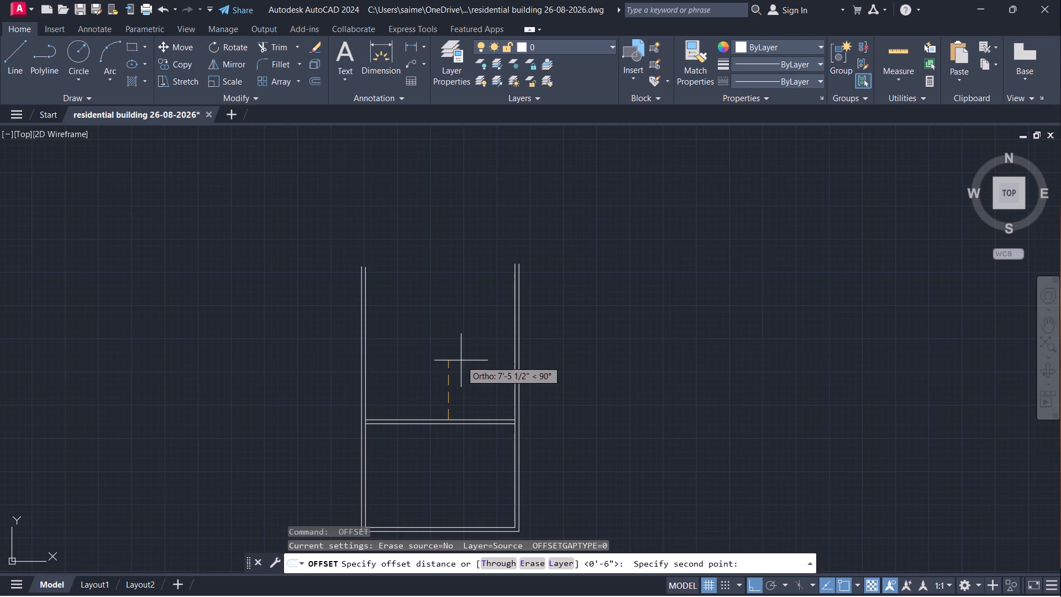
text(5')
key(Return)
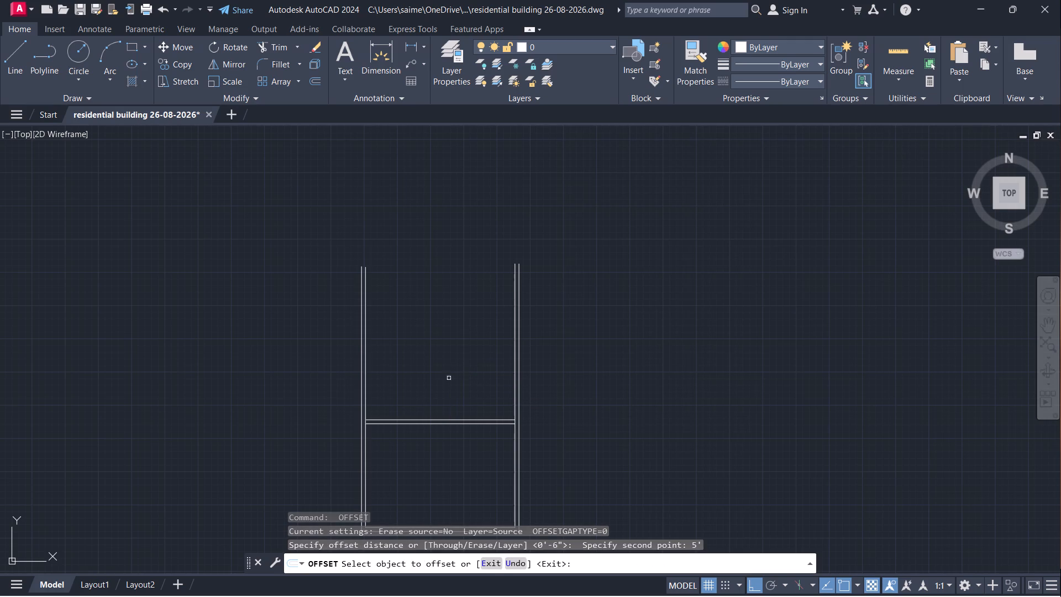
click(432, 420)
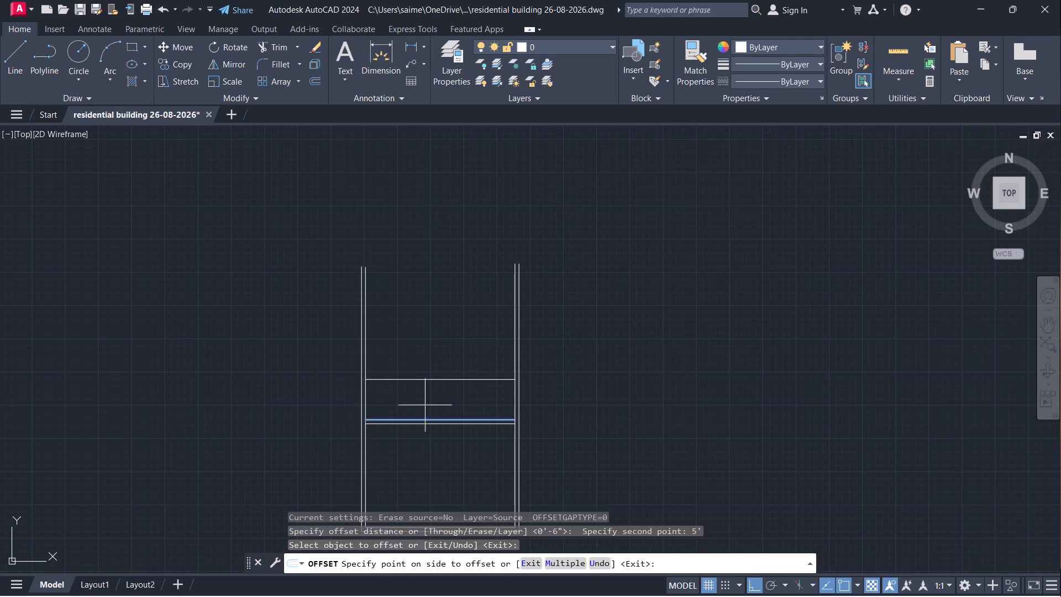
click(420, 359)
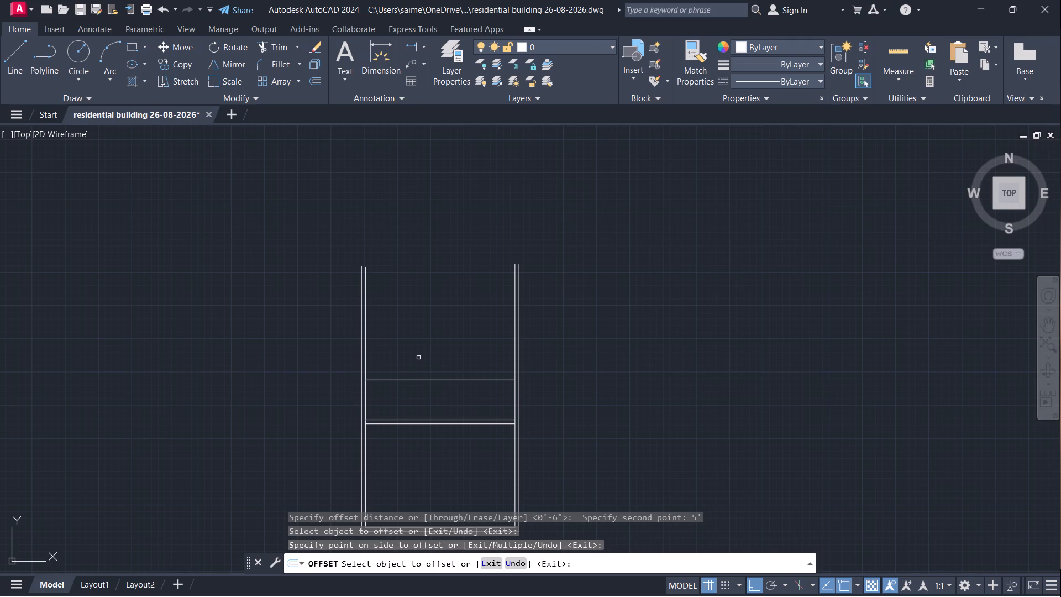
key(space)
Offset the cross line 5' above the lower partition wall by 6" in the positive Y direction to form a second partition wall.
key(space)
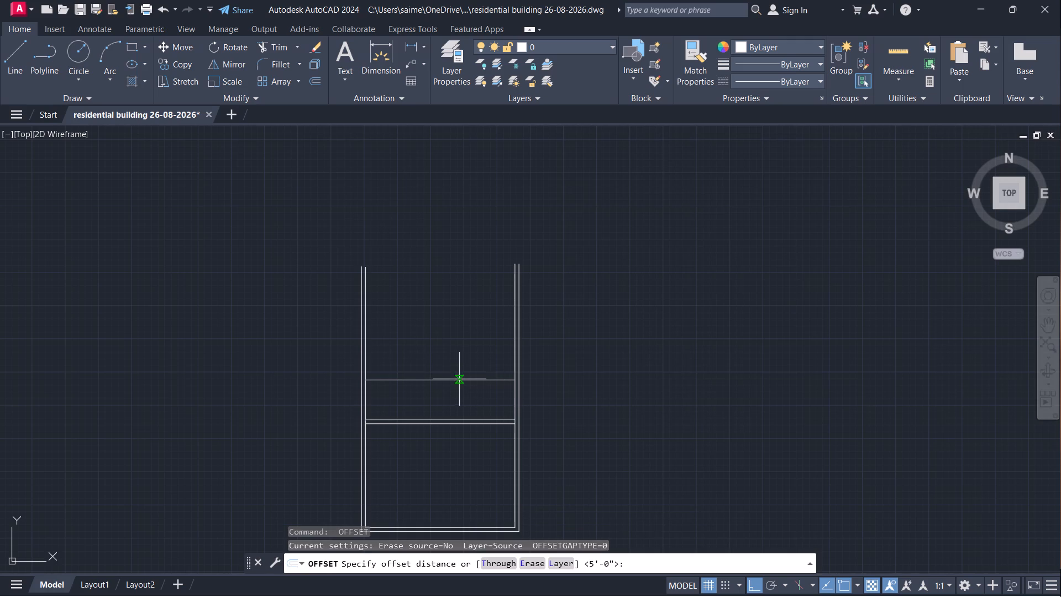
click(459, 379)
text(6")
key(Return)
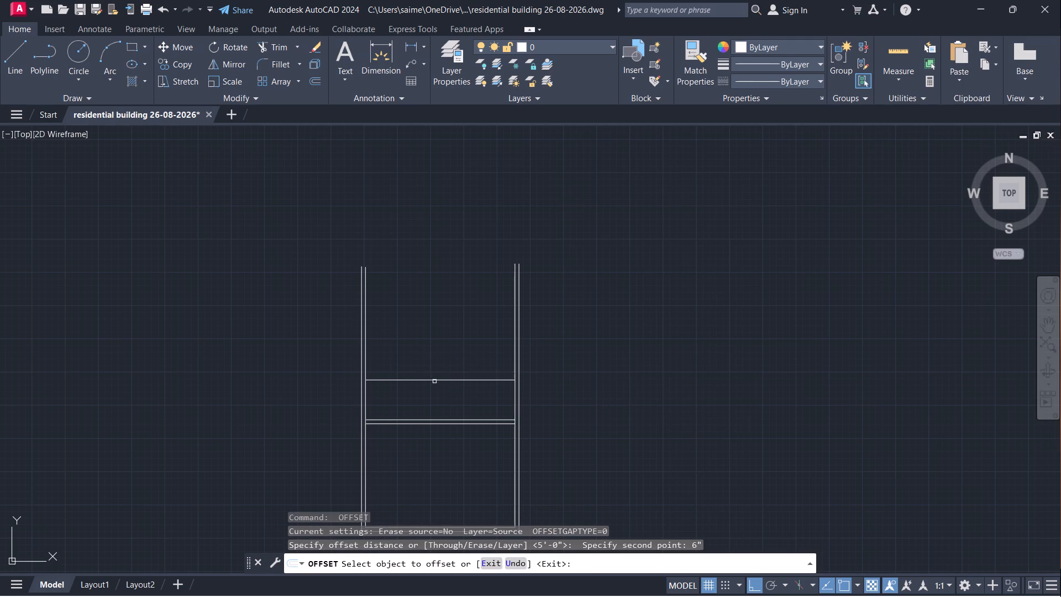
click(436, 380)
click(445, 358)
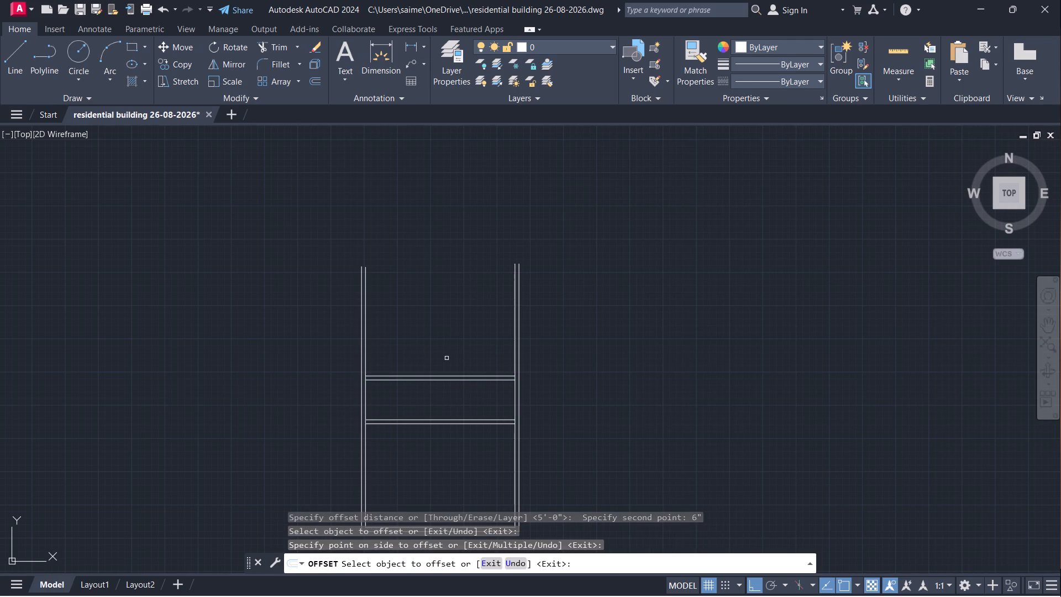
key(Escape)
Extend the upper line of each of the two partition walls at both ends to the side walls' outer lines.
text(ex)
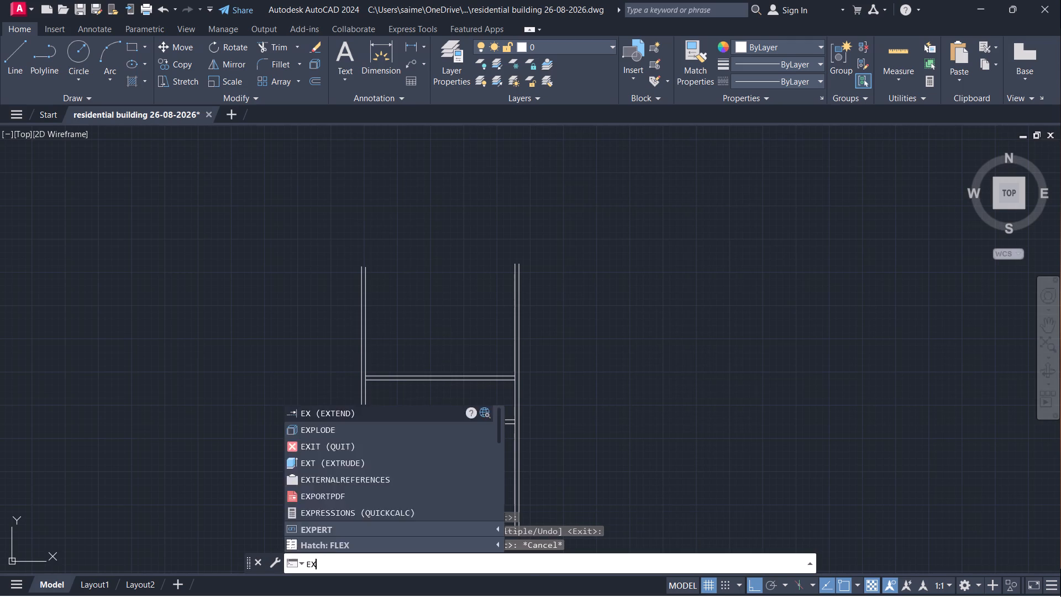
key(Return)
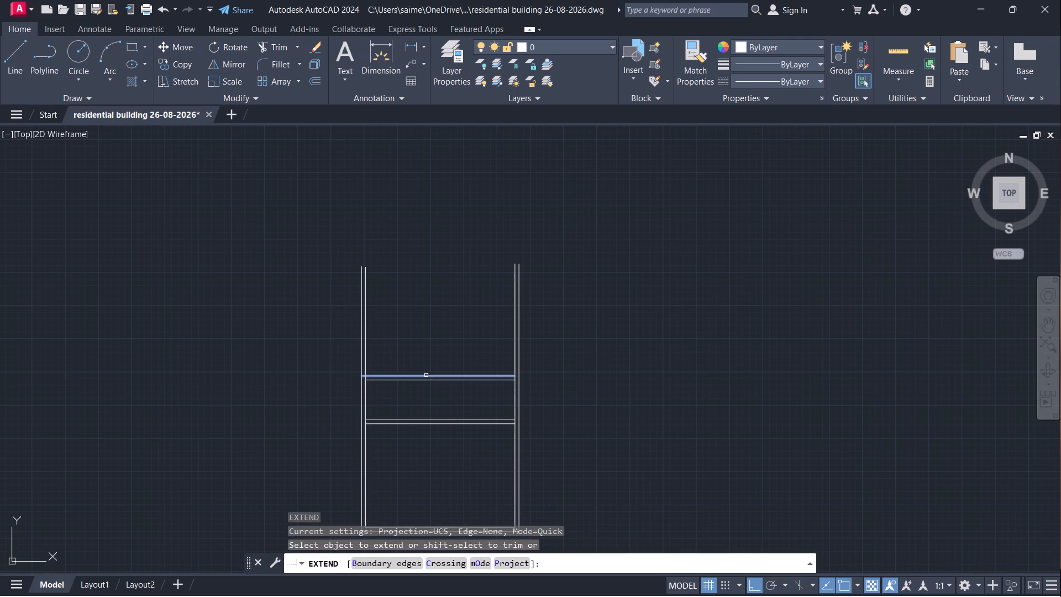
click(426, 376)
click(444, 377)
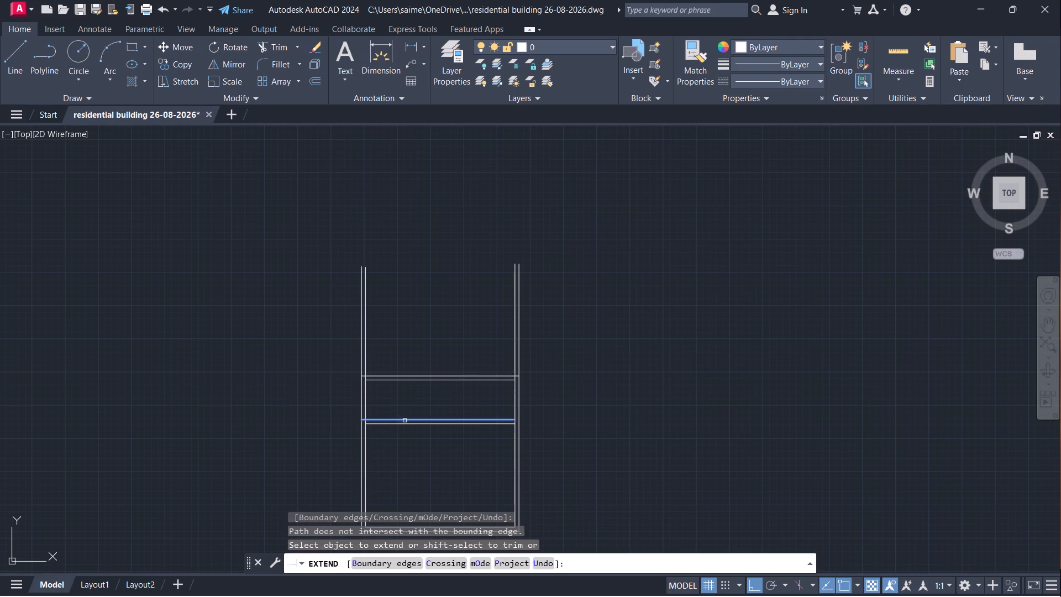
click(406, 420)
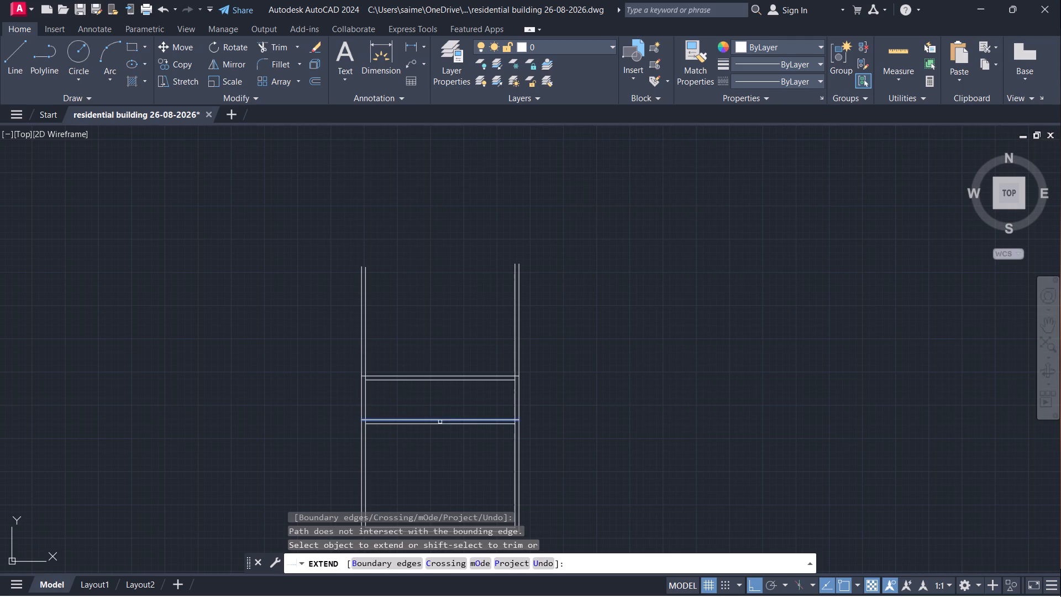
click(444, 422)
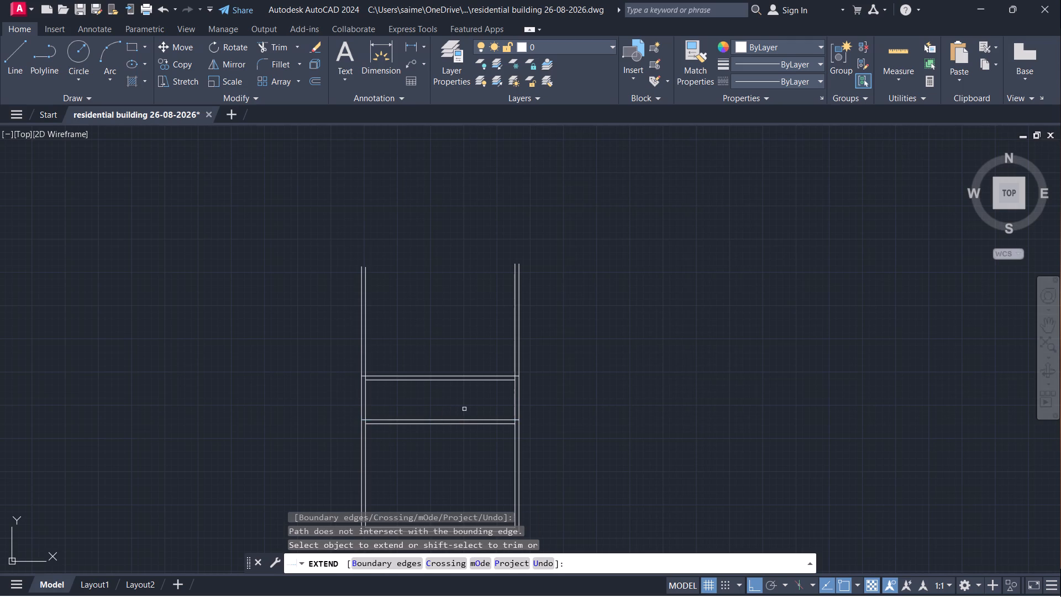
key(Escape)
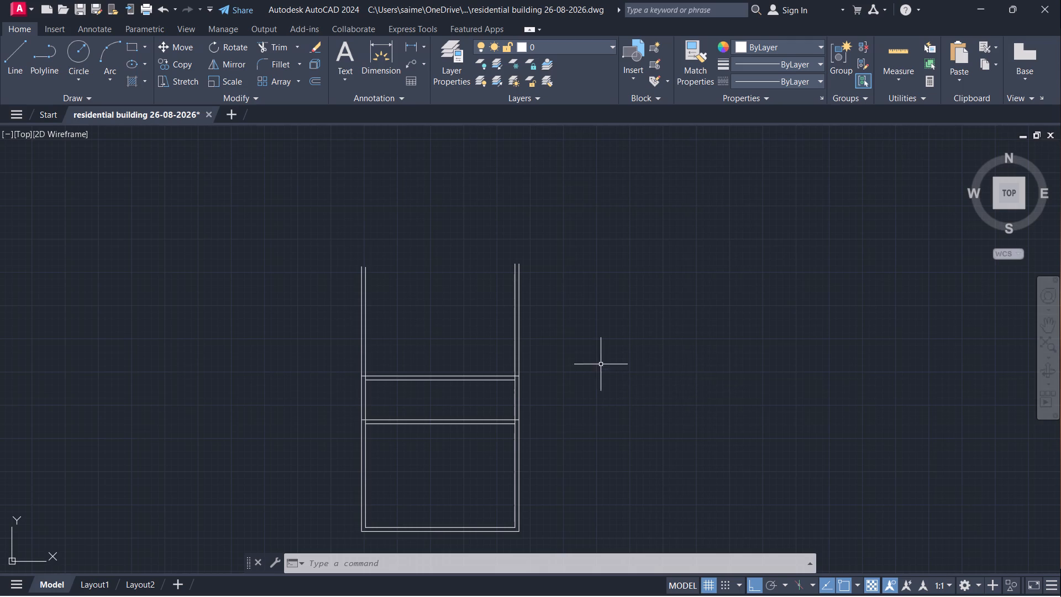
Offset the upper line of the second partition wall by 14'9" in the positive Y direction.
middle_drag(602, 353, 599, 365)
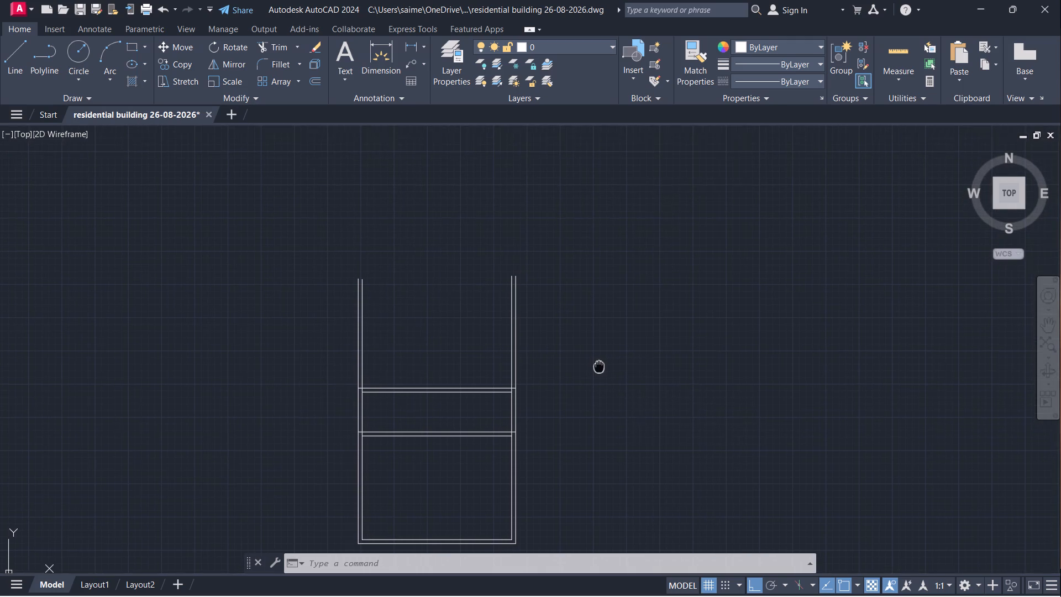
middle_drag(599, 365, 598, 371)
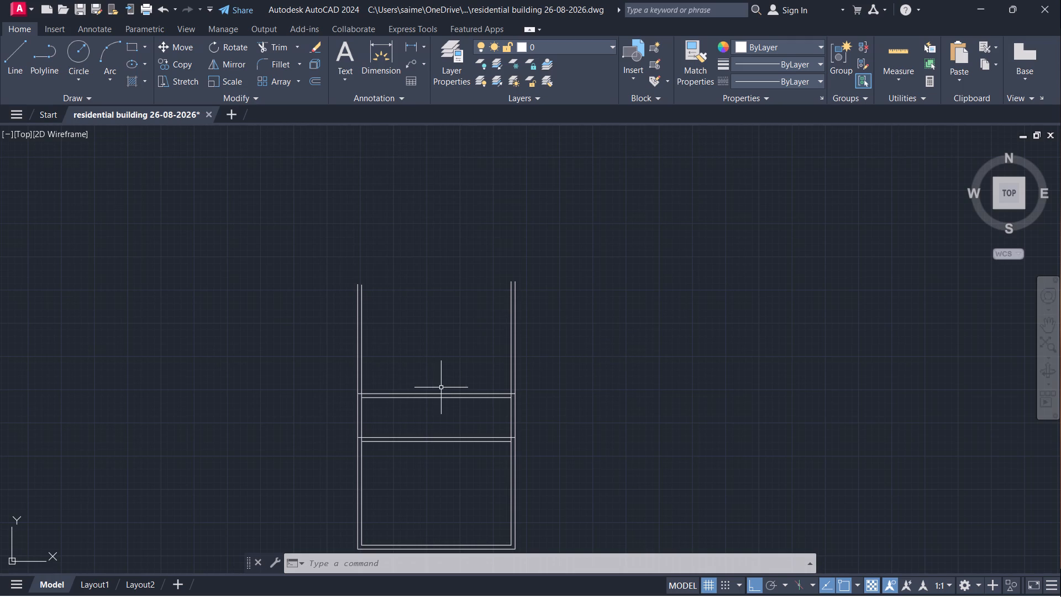
key(o)
key(Return)
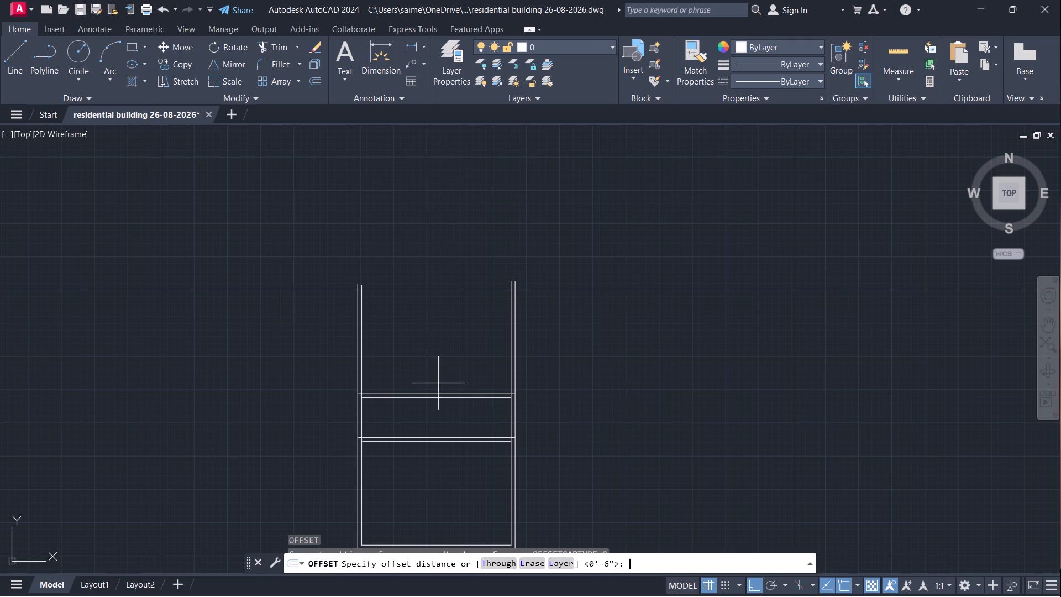
click(433, 390)
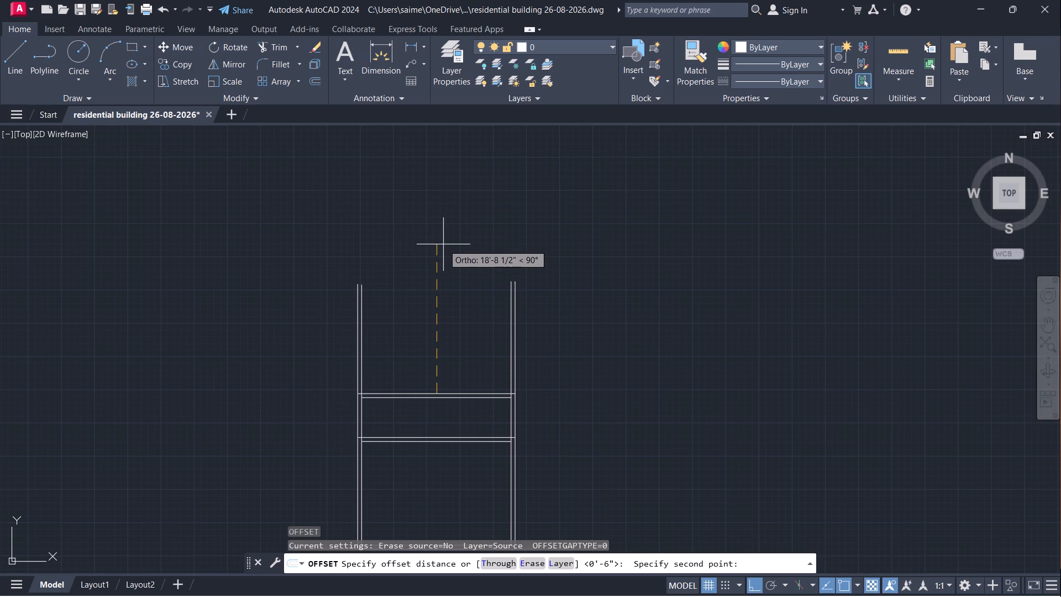
text(14'9")
key(Return)
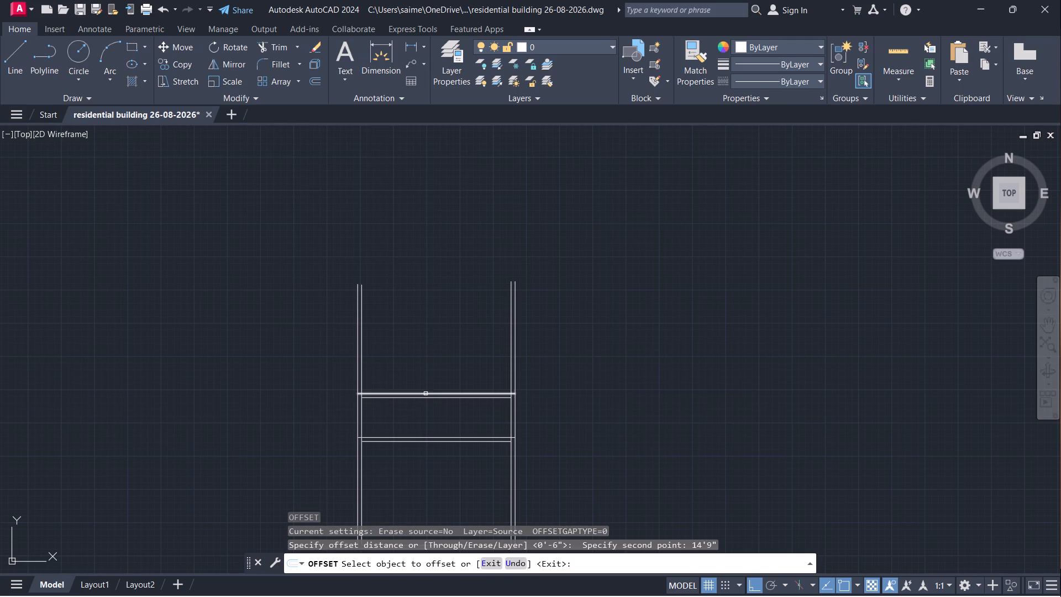
click(425, 392)
click(453, 229)
key(space)
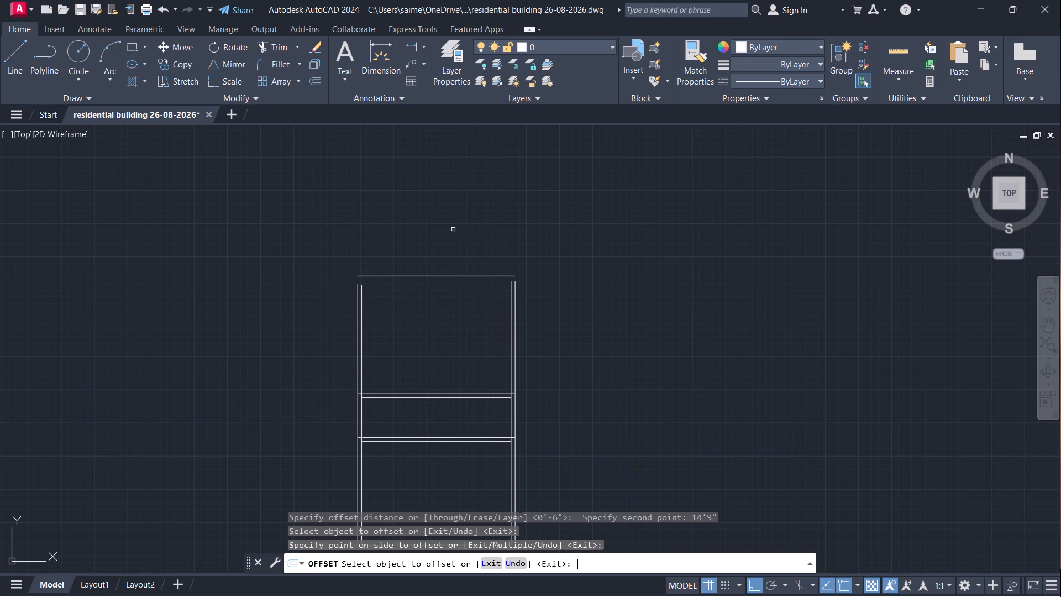
Offset the line 14'9" above the second partition wall by 6" in the positive Y direction to form the top outer wall.
key(space)
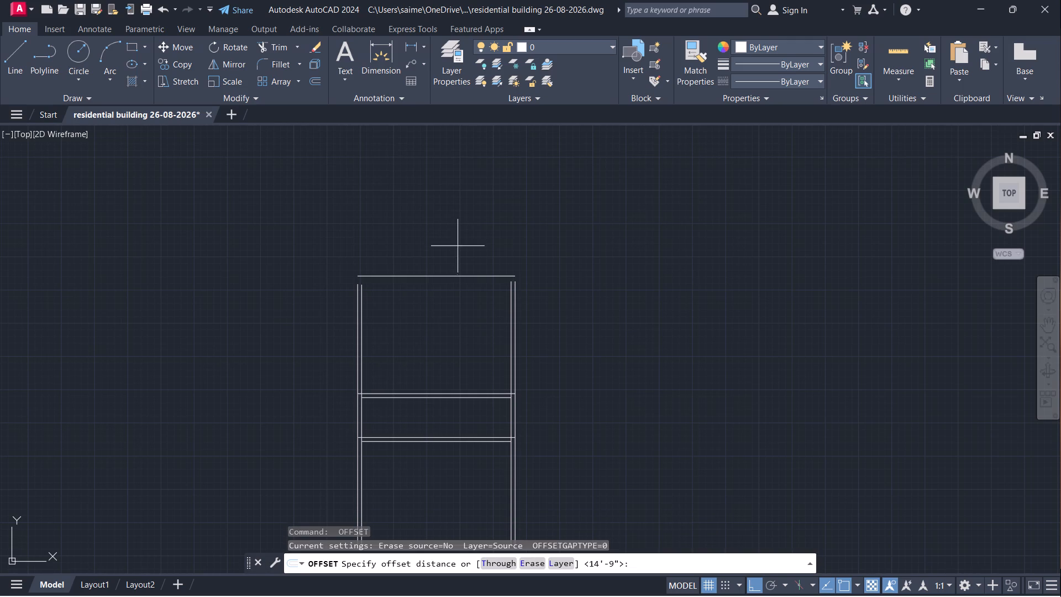
click(434, 274)
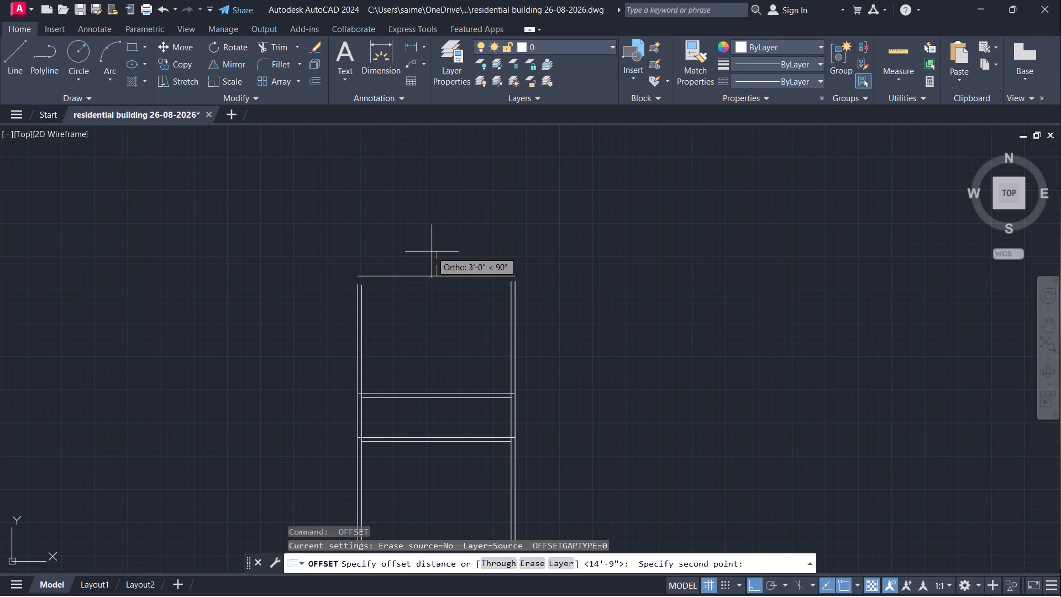
text(6")
key(Return)
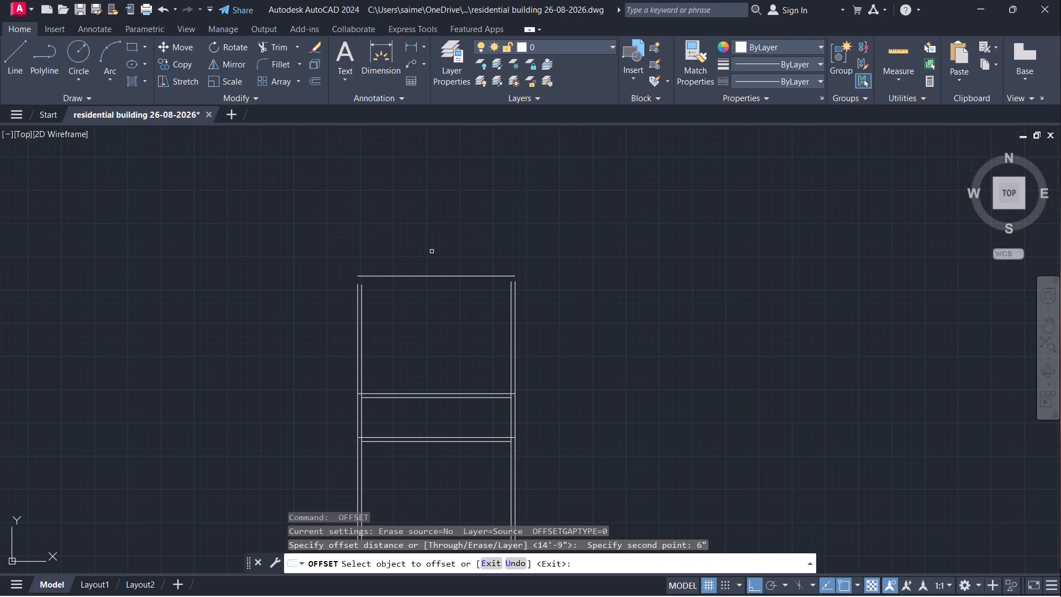
click(435, 276)
click(447, 250)
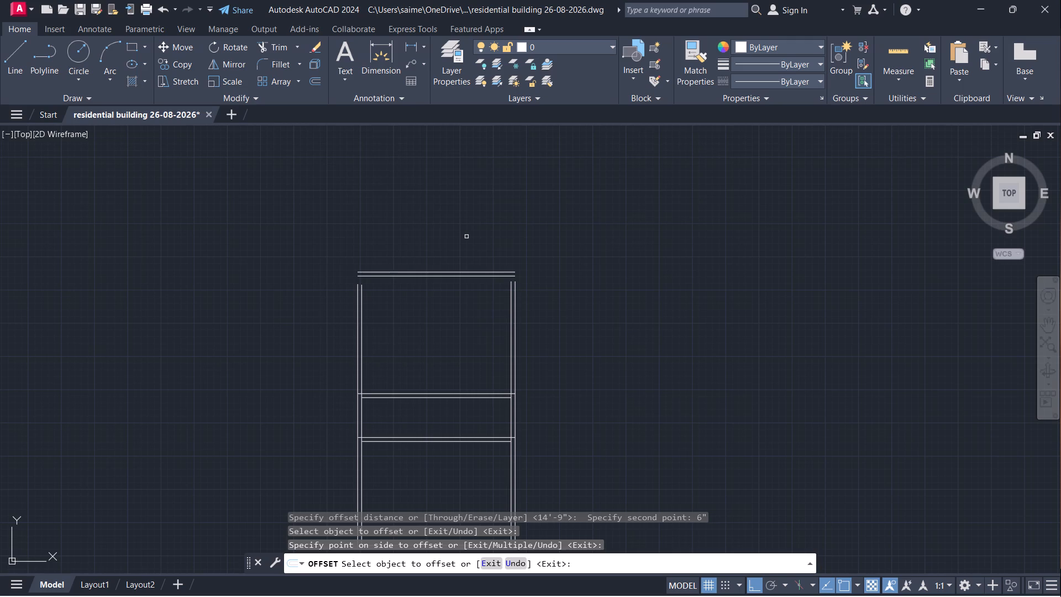
key(Escape)
Extend the inner and outer lines of both side walls up to the top wall's lines to close the corners.
text(ex)
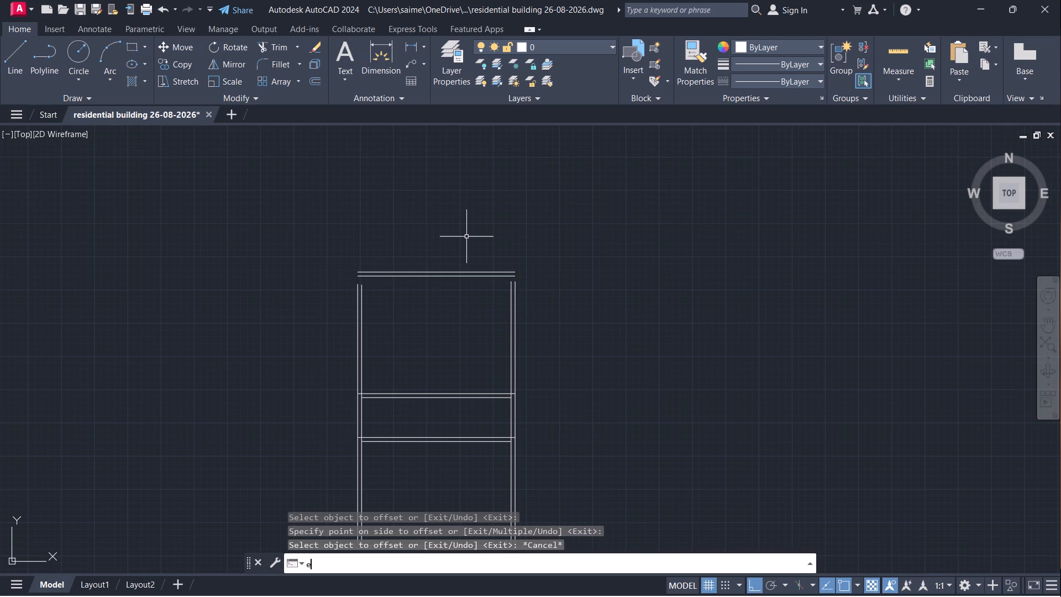
key(Return)
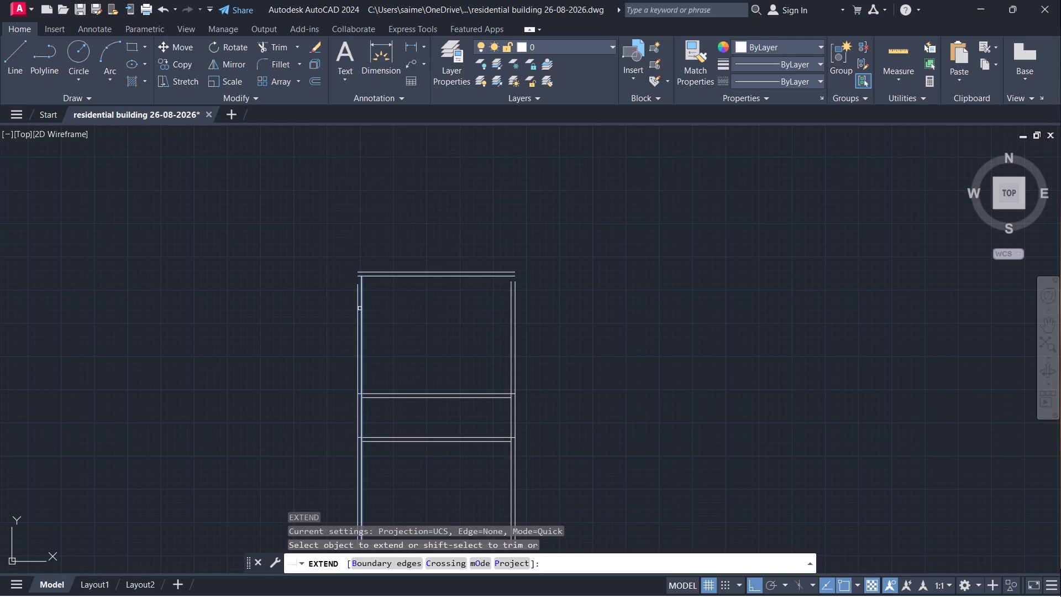
click(356, 310)
click(358, 302)
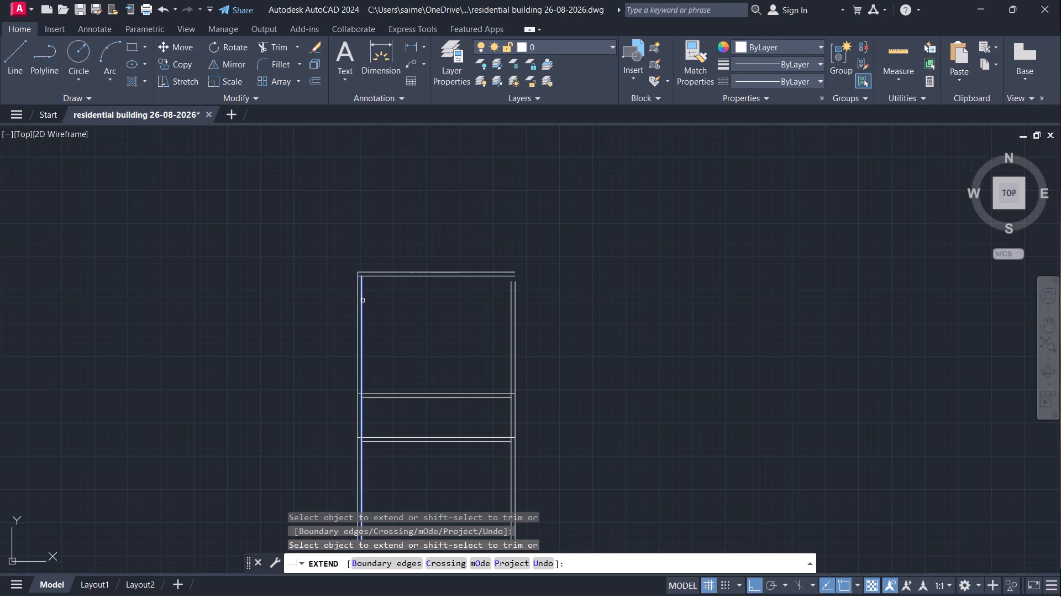
click(363, 301)
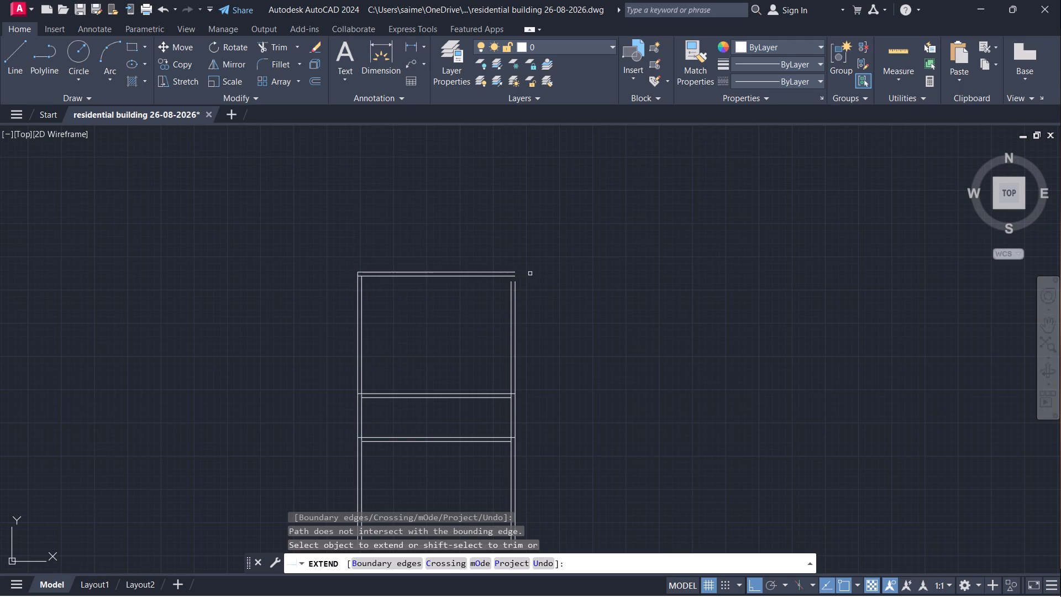
click(516, 297)
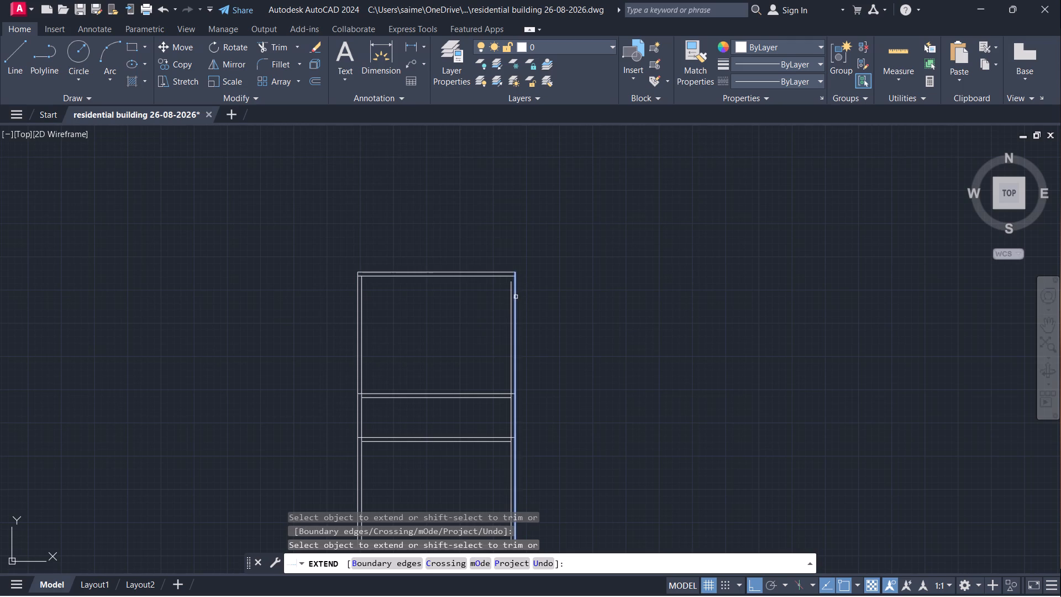
click(513, 296)
click(510, 297)
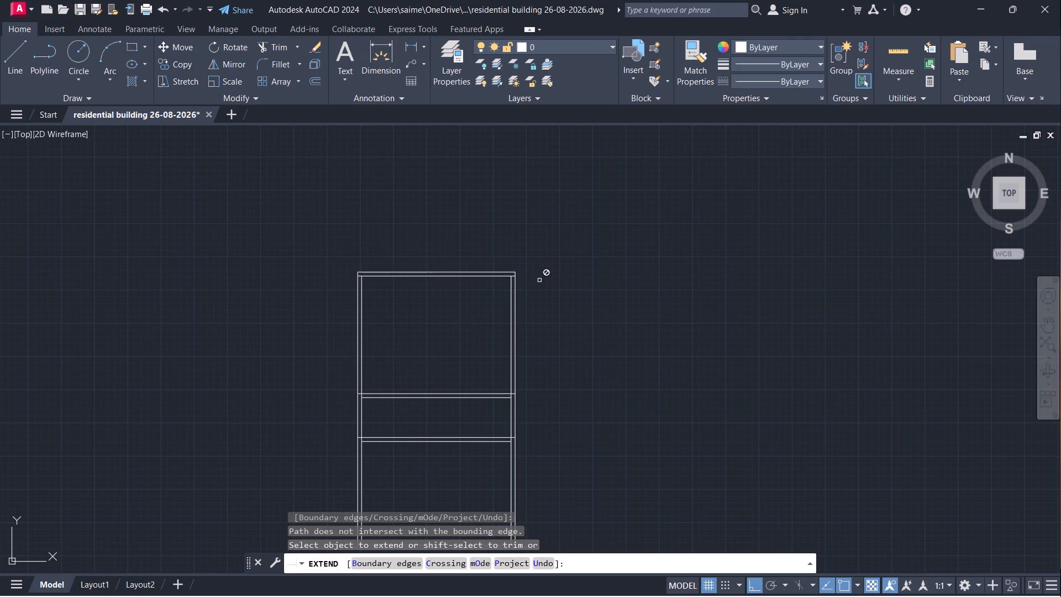
key(Escape)
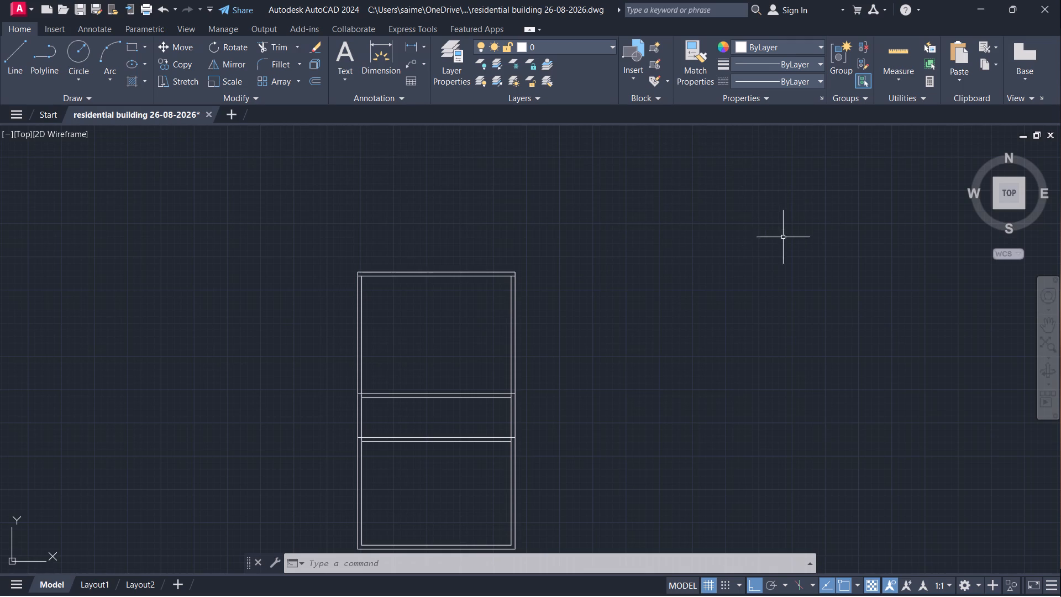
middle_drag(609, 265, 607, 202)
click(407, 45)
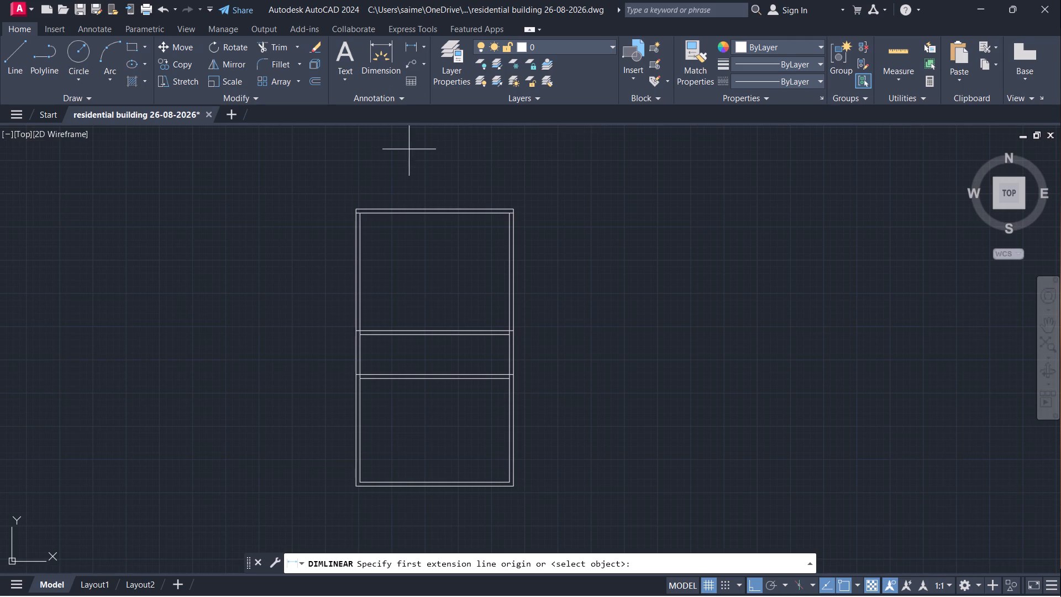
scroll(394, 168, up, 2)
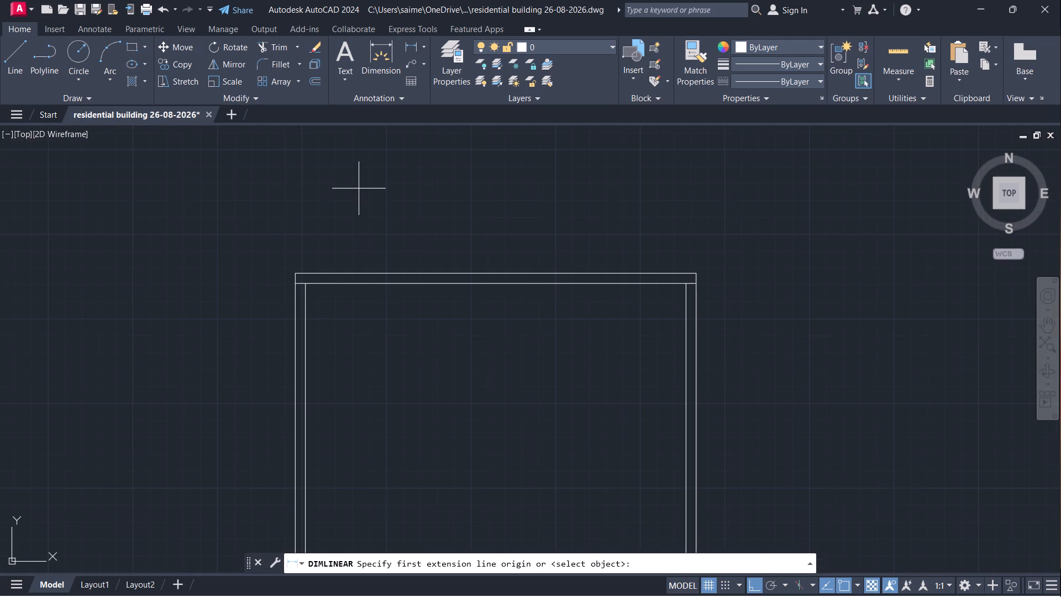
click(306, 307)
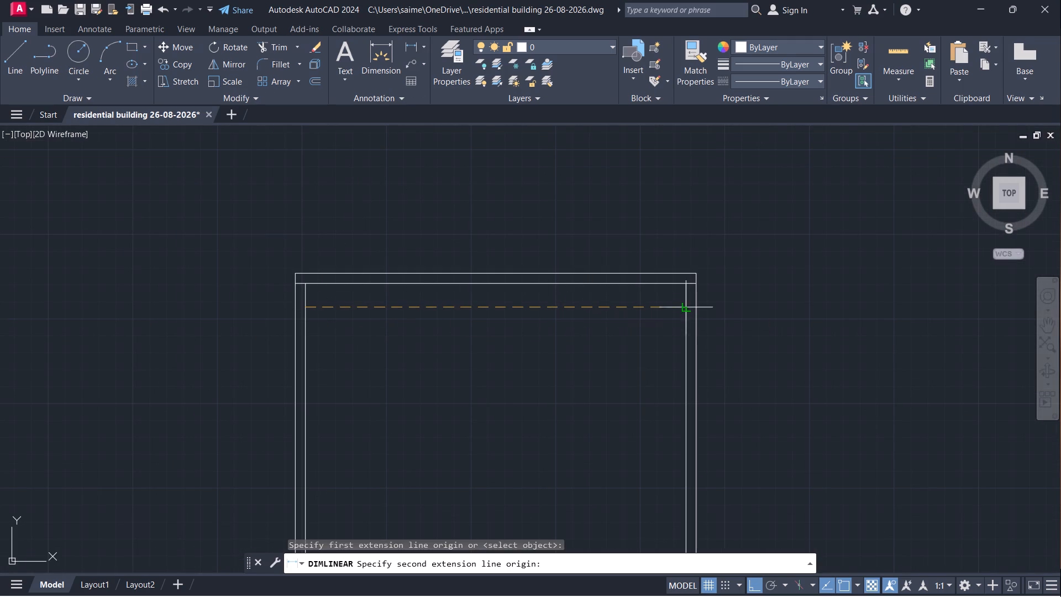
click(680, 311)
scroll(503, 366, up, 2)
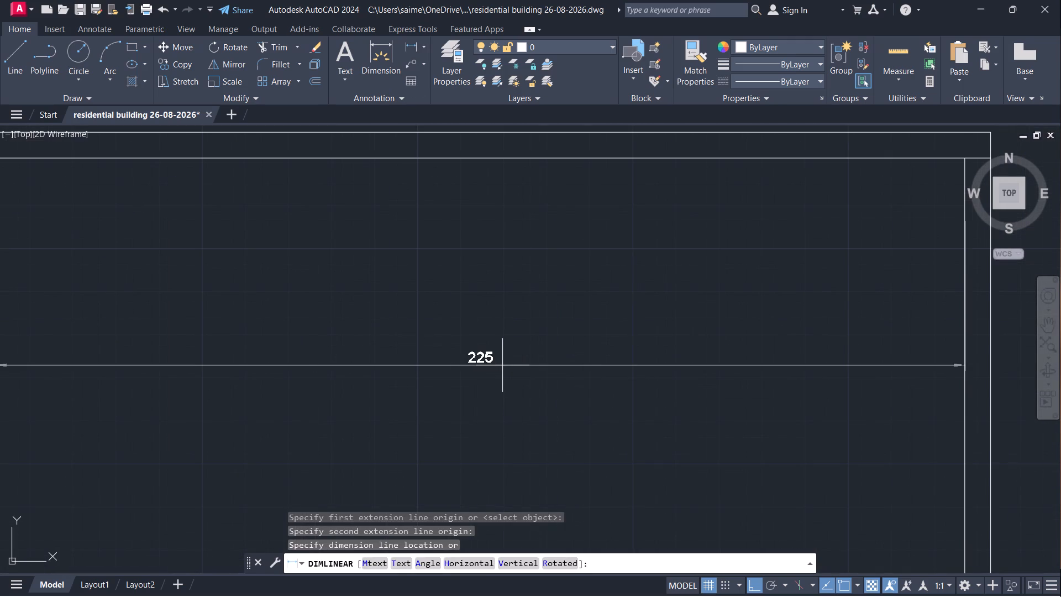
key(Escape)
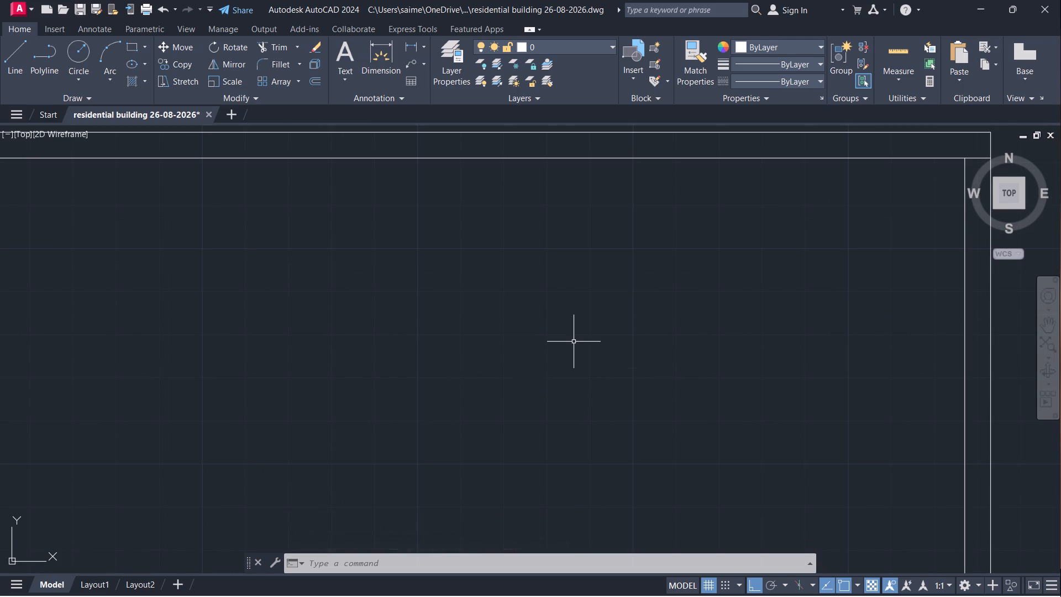
Set the primary unit format of the ISO-25 dimension style to Architectural and make that style current.
key(d)
key(Return)
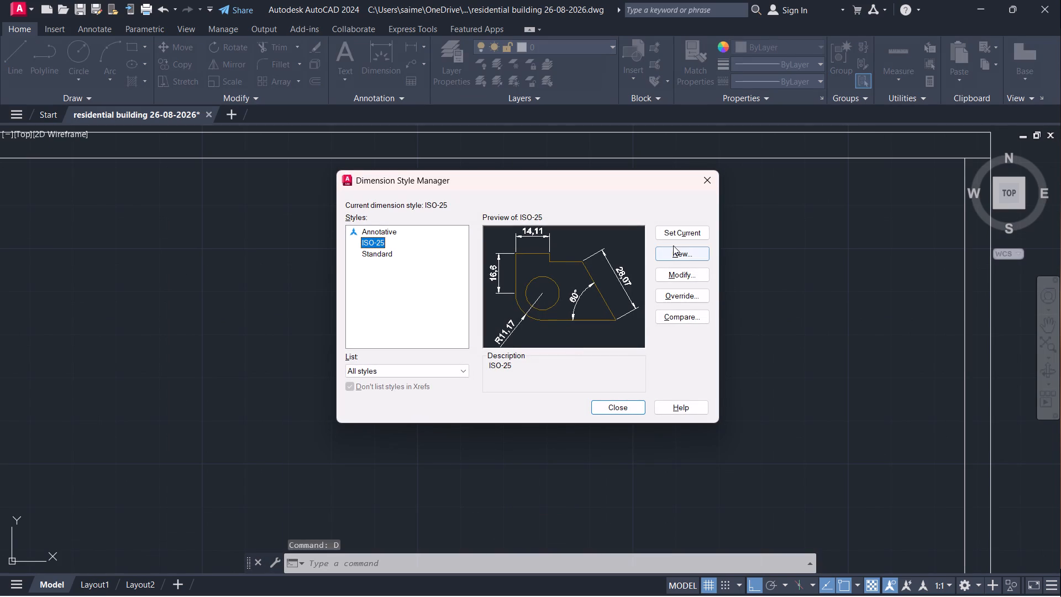
click(677, 275)
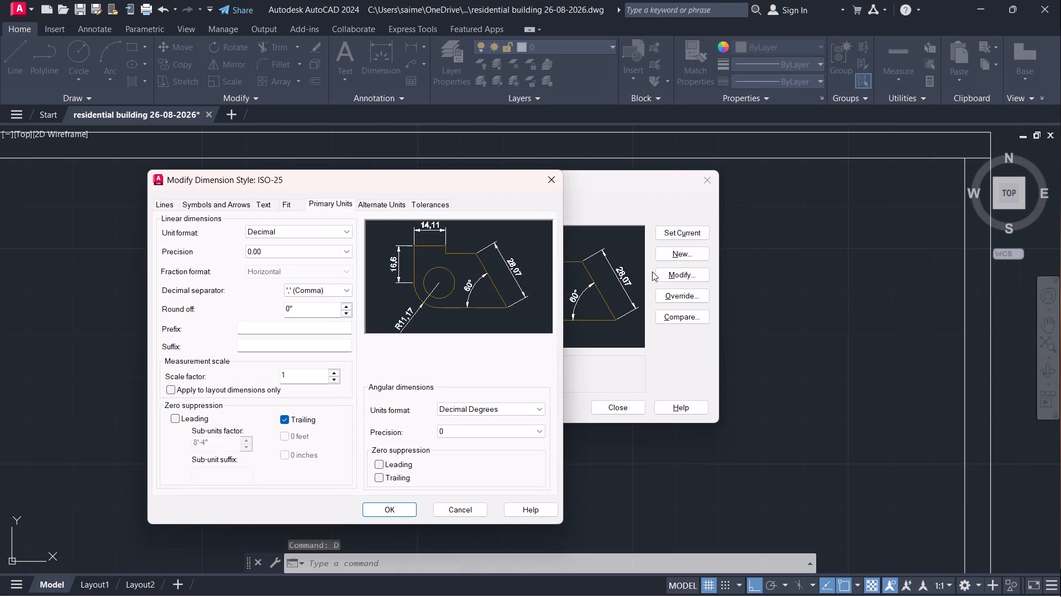
click(307, 232)
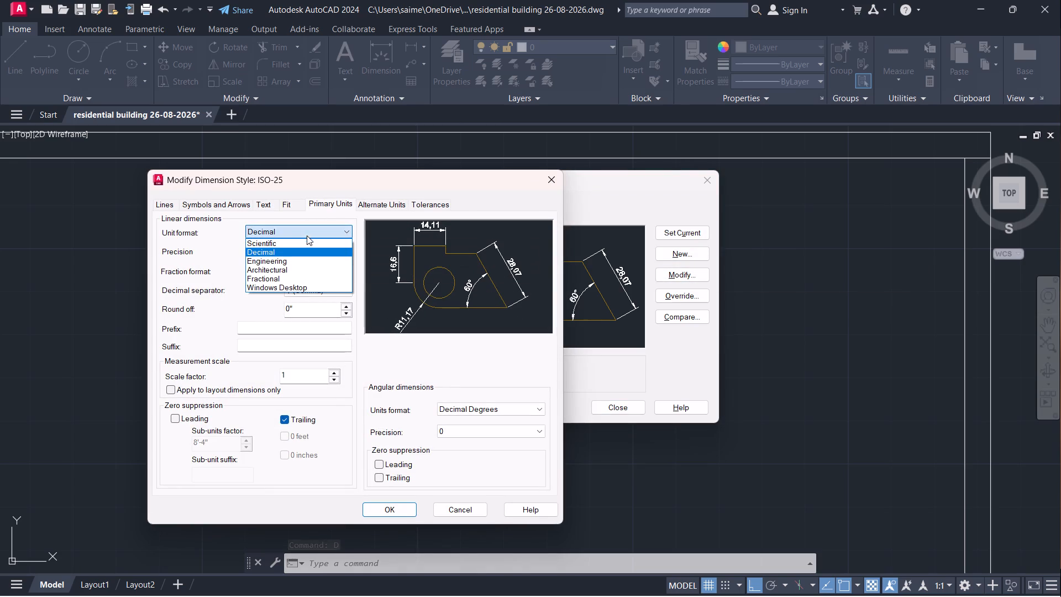
click(298, 267)
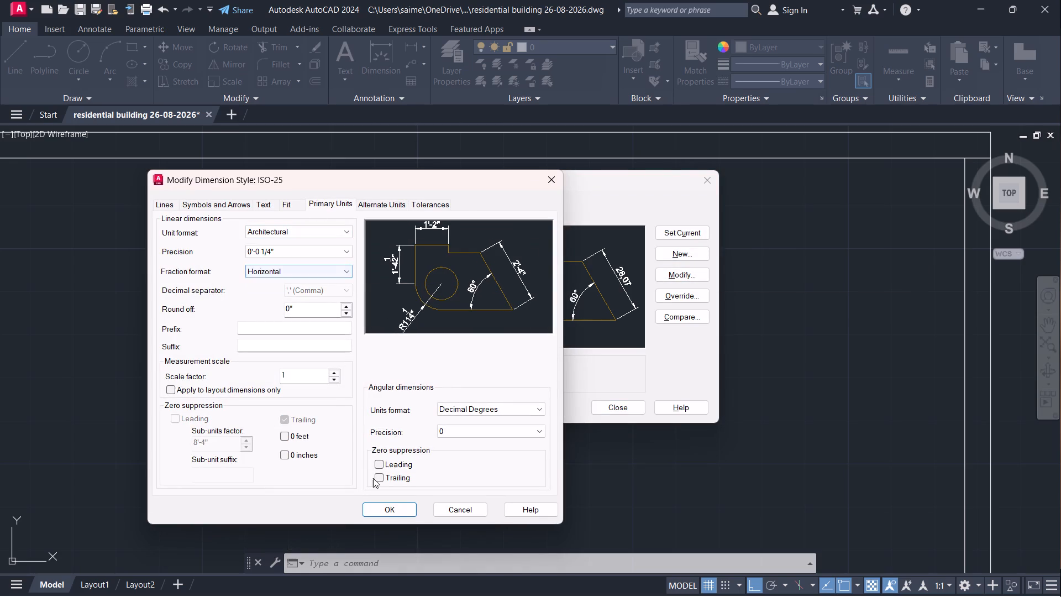
click(388, 509)
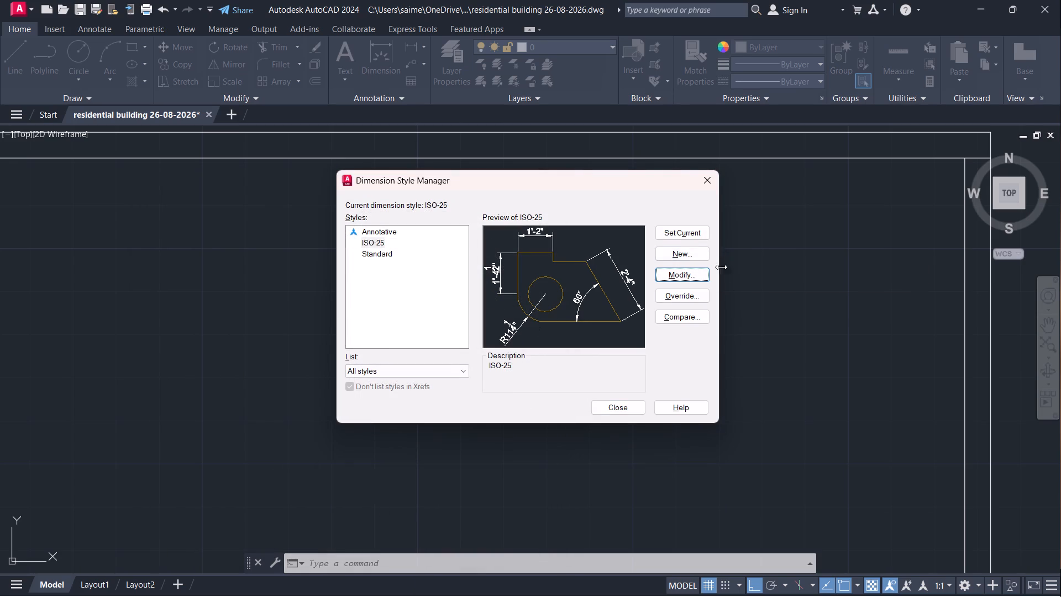
click(680, 230)
click(627, 409)
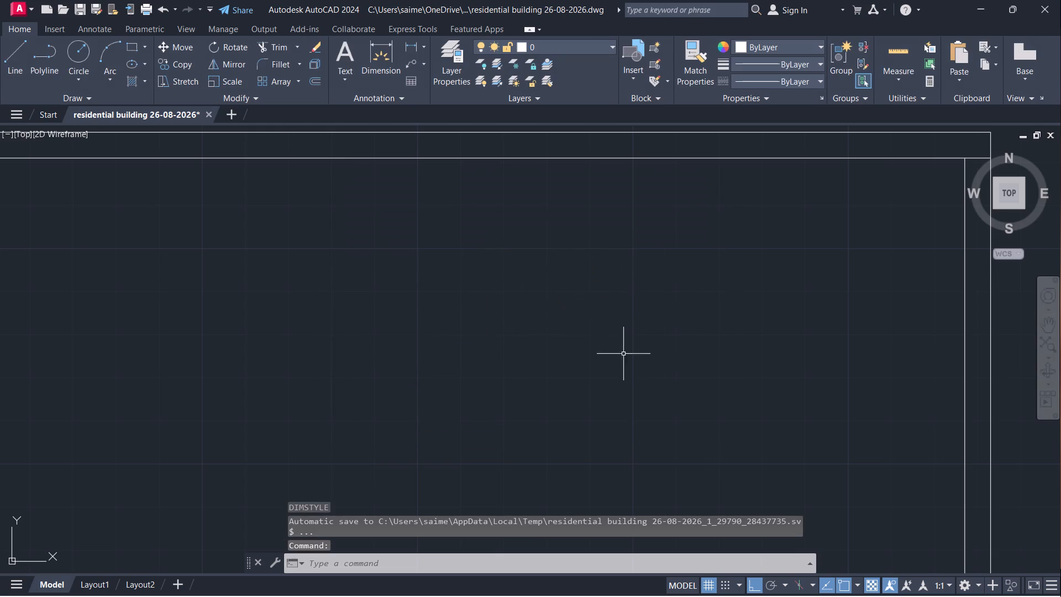
Measure the top room's clear width between the side walls' inner lines with a linear dimension, without placing it.
scroll(468, 362, down, 1)
click(407, 45)
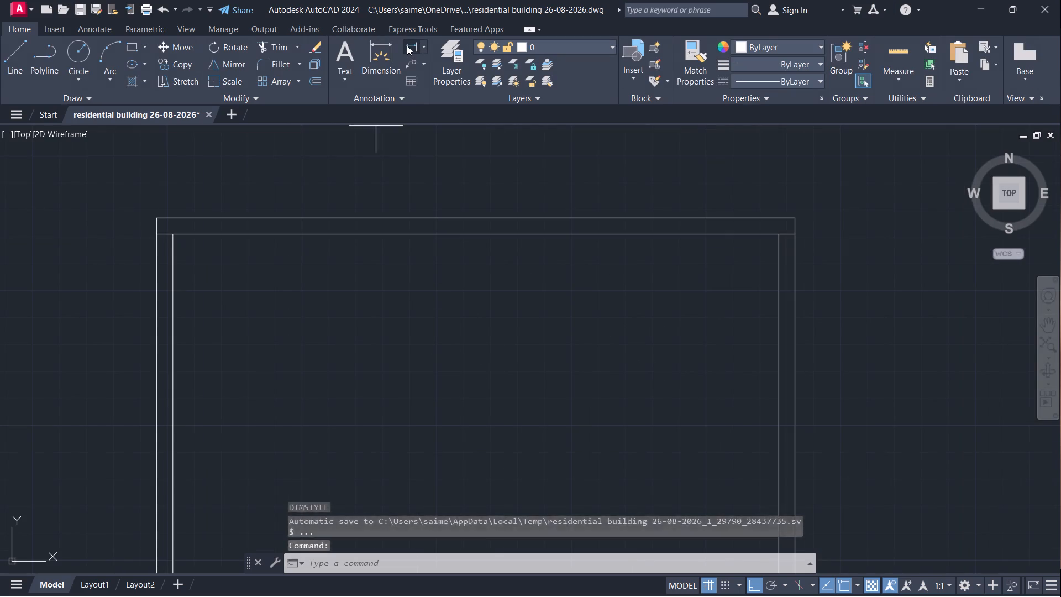
click(174, 316)
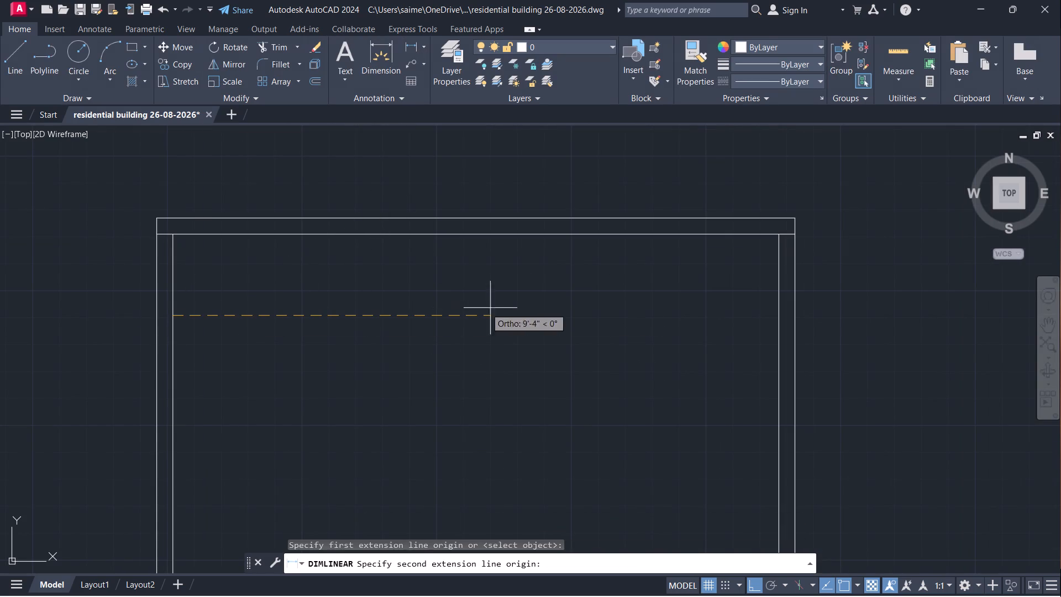
click(777, 314)
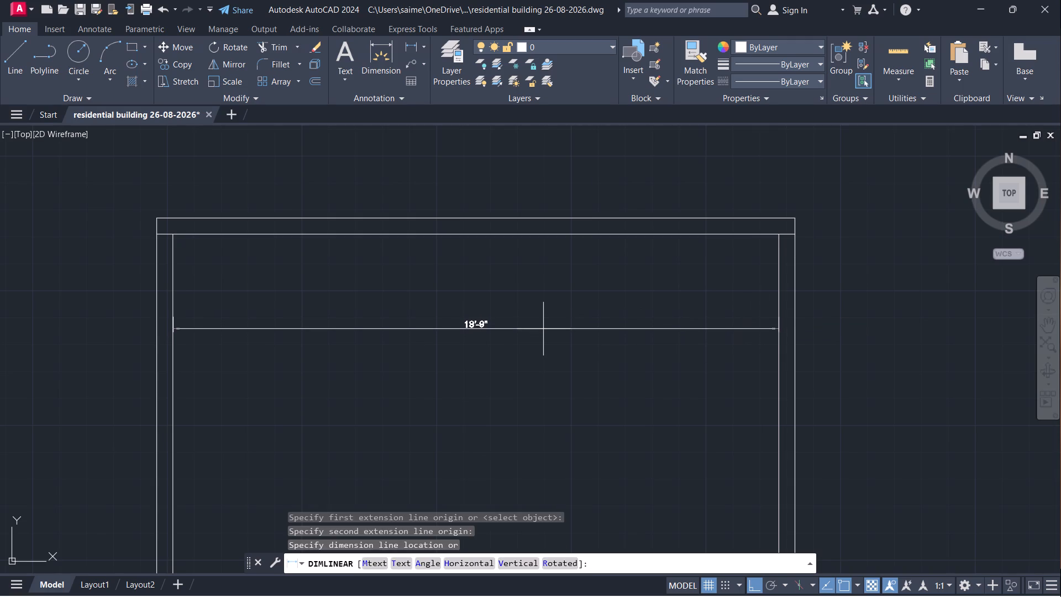
key(Escape)
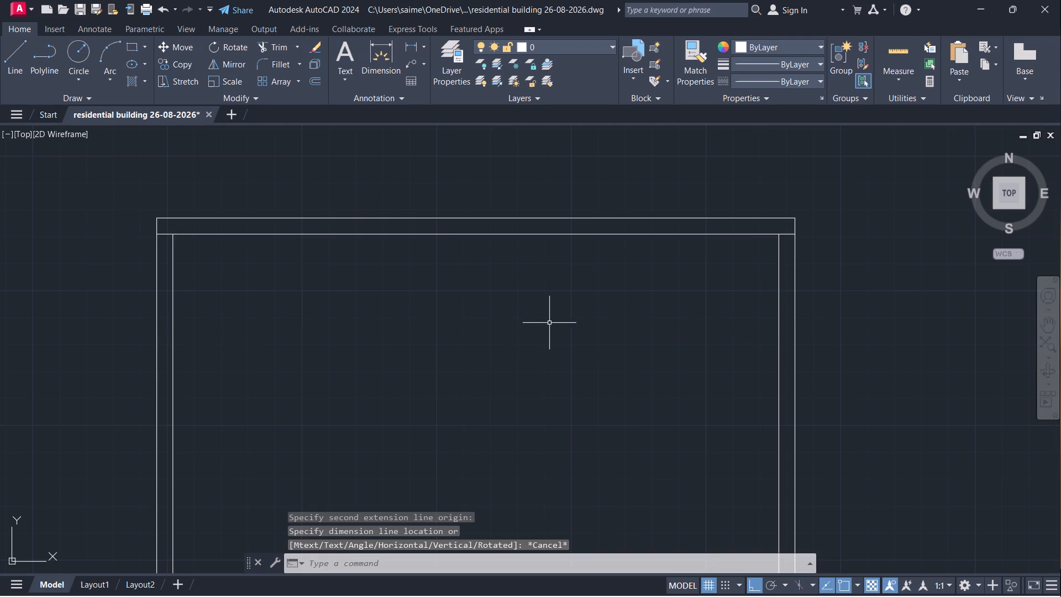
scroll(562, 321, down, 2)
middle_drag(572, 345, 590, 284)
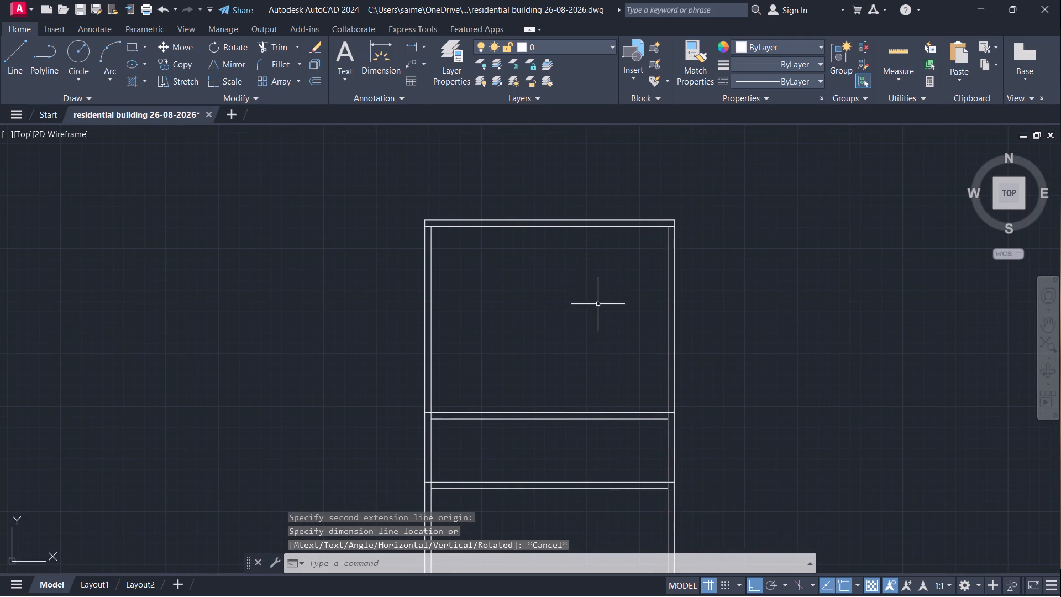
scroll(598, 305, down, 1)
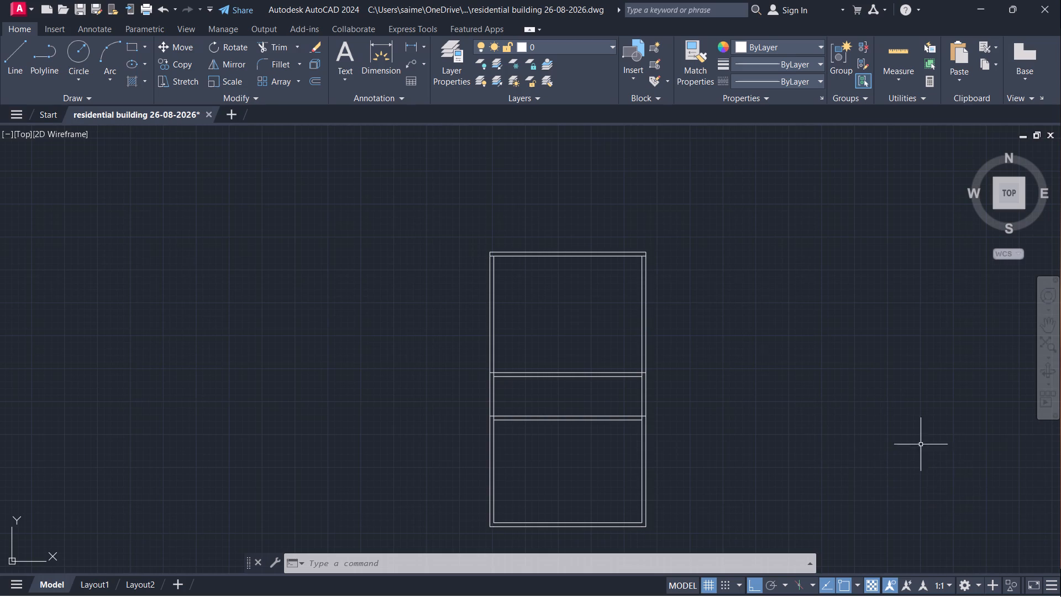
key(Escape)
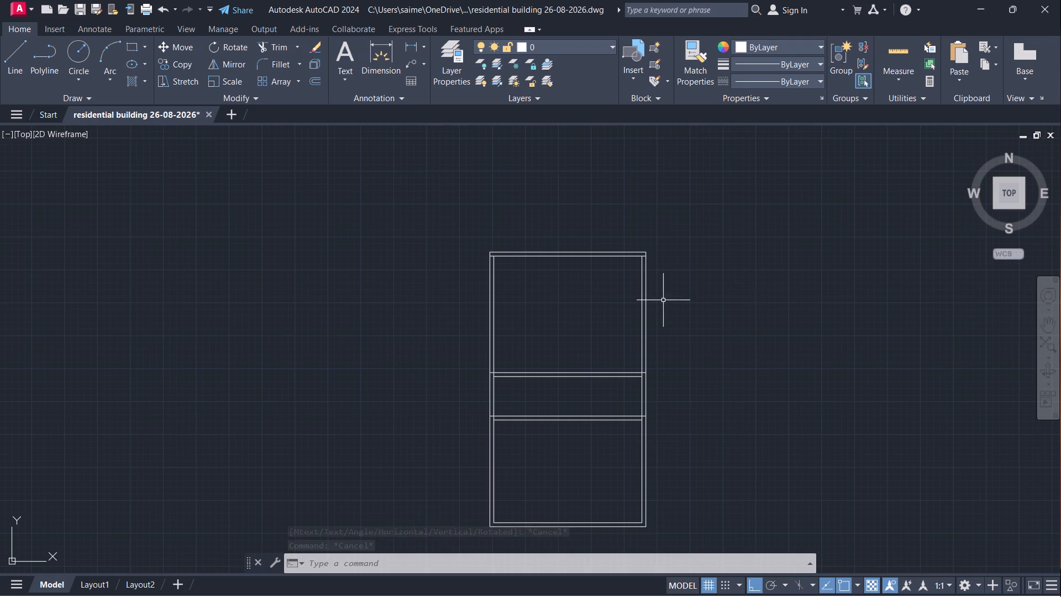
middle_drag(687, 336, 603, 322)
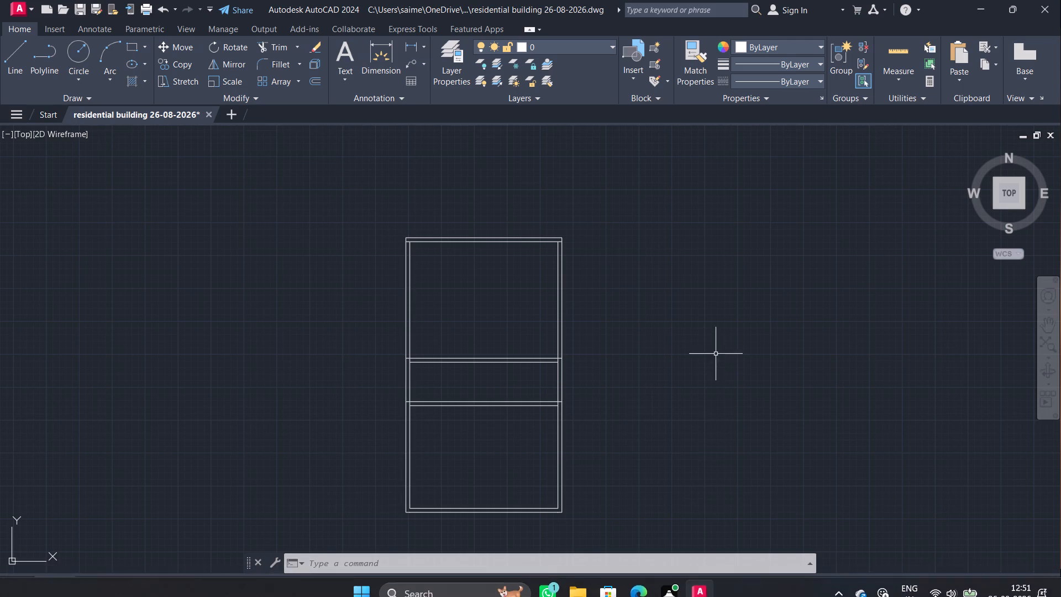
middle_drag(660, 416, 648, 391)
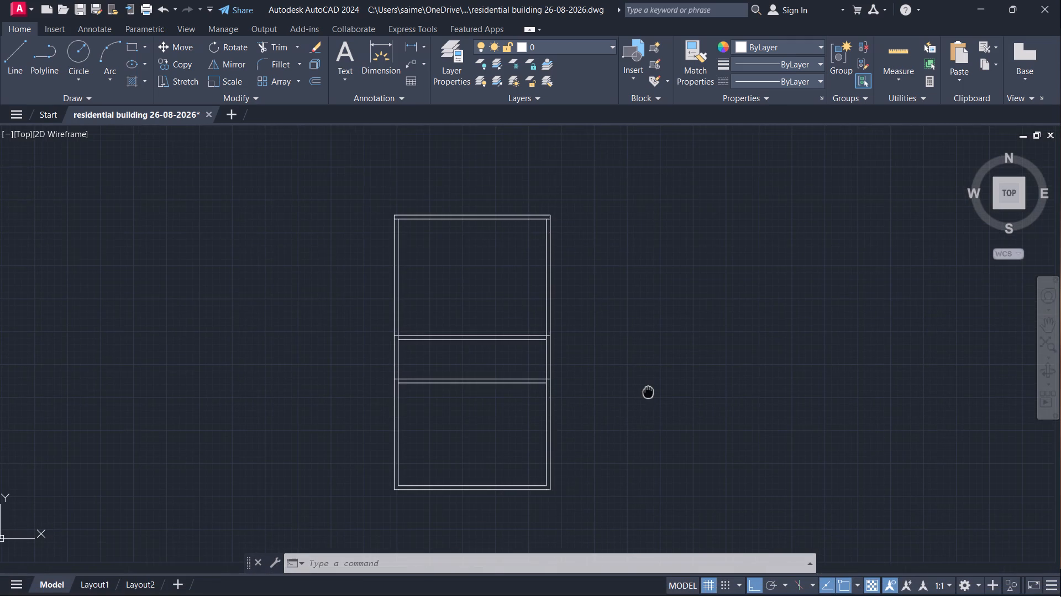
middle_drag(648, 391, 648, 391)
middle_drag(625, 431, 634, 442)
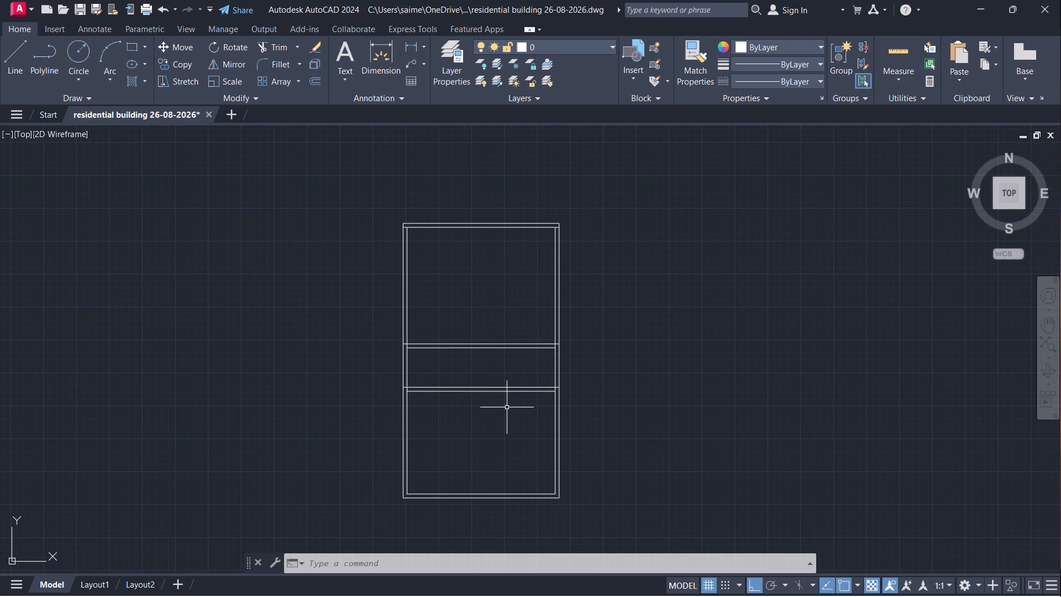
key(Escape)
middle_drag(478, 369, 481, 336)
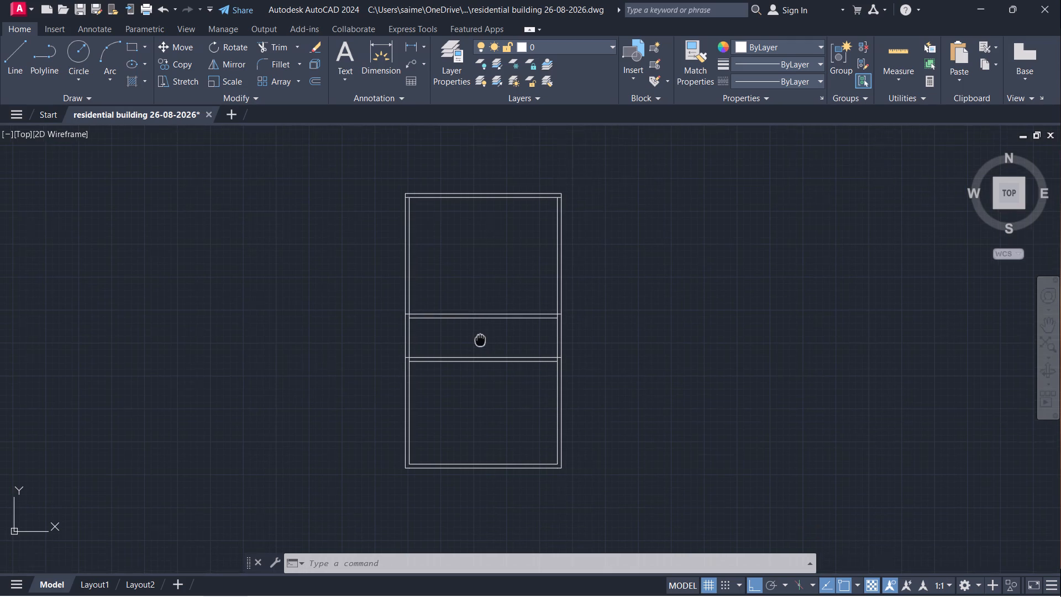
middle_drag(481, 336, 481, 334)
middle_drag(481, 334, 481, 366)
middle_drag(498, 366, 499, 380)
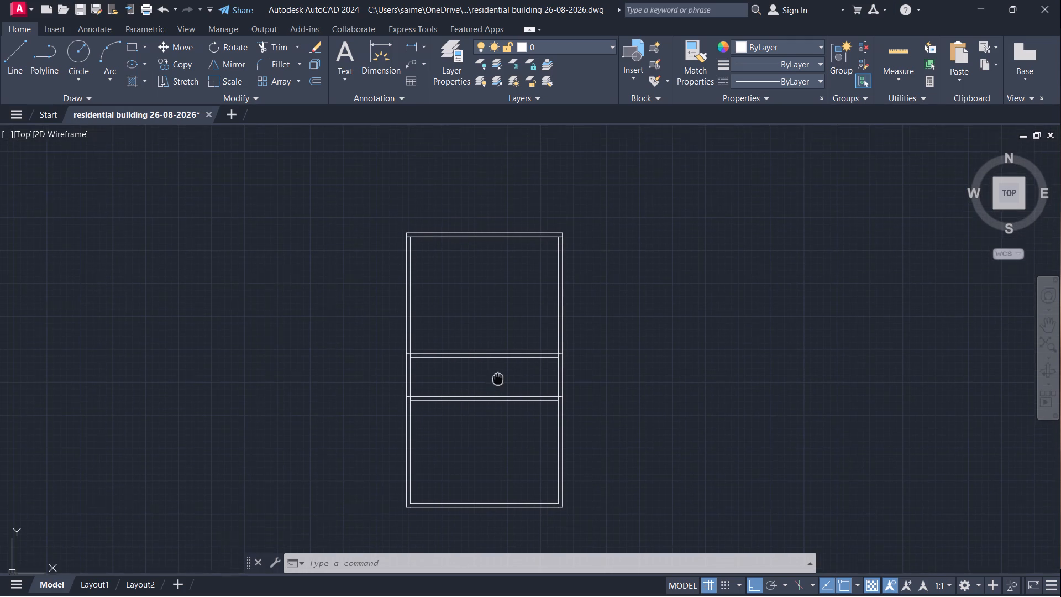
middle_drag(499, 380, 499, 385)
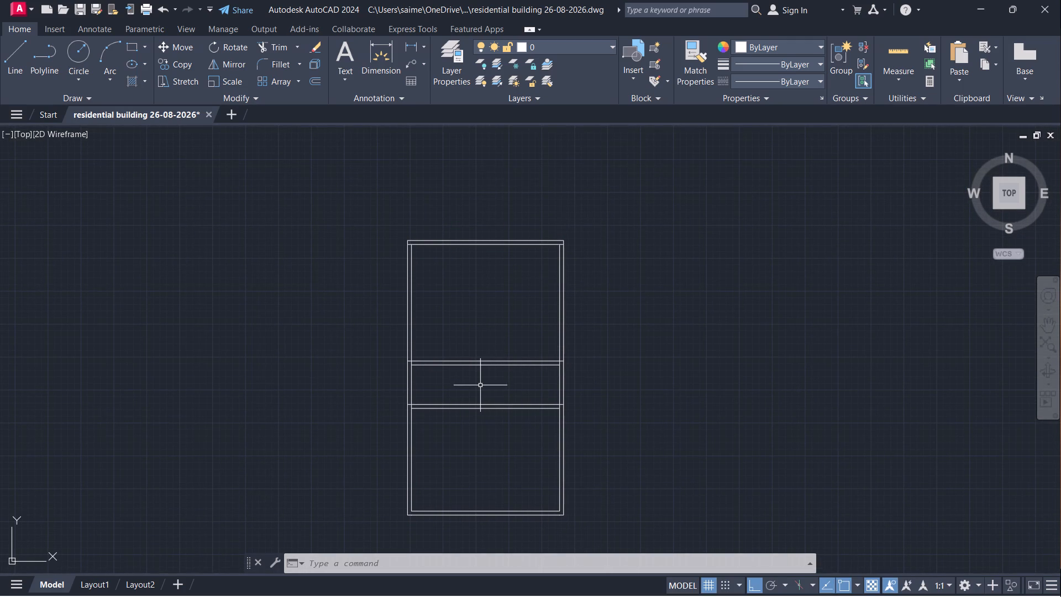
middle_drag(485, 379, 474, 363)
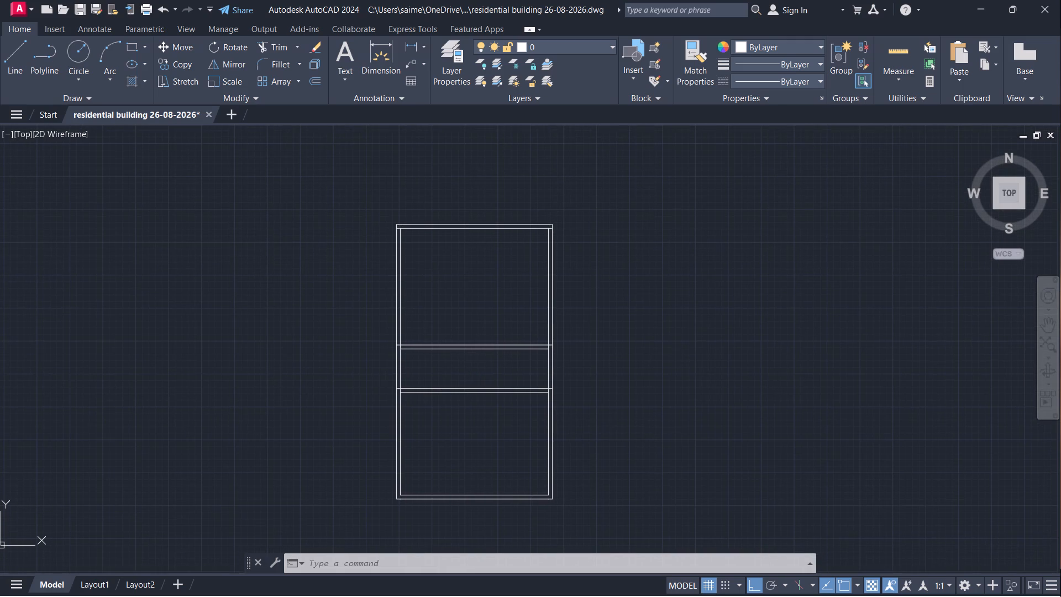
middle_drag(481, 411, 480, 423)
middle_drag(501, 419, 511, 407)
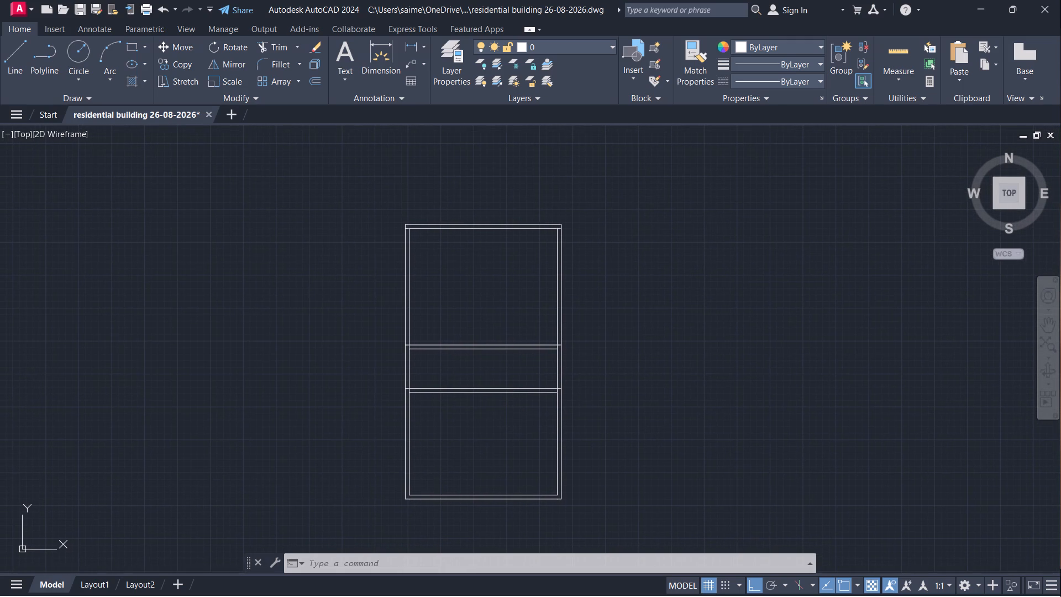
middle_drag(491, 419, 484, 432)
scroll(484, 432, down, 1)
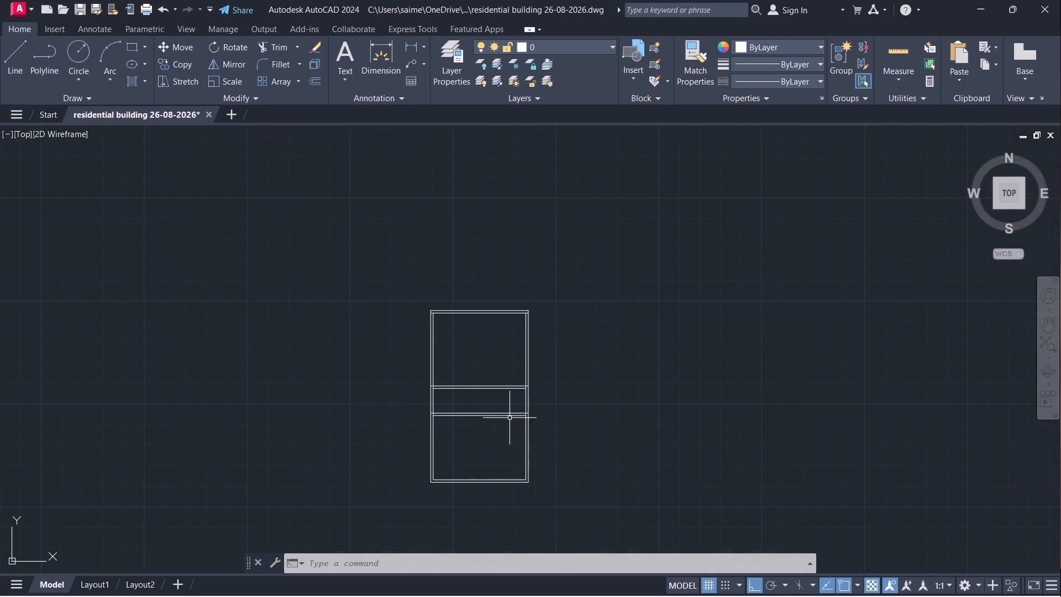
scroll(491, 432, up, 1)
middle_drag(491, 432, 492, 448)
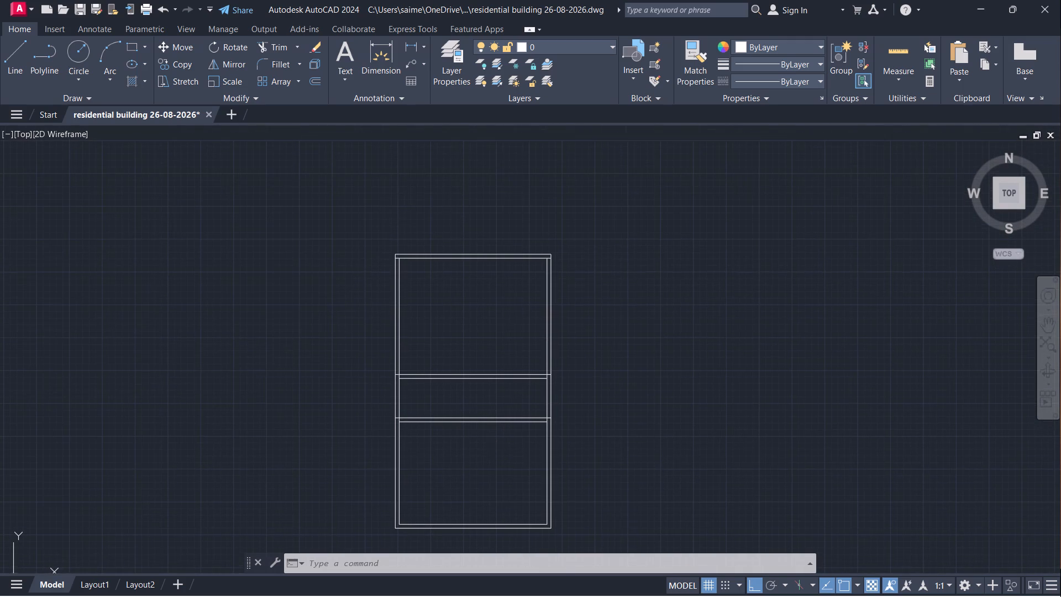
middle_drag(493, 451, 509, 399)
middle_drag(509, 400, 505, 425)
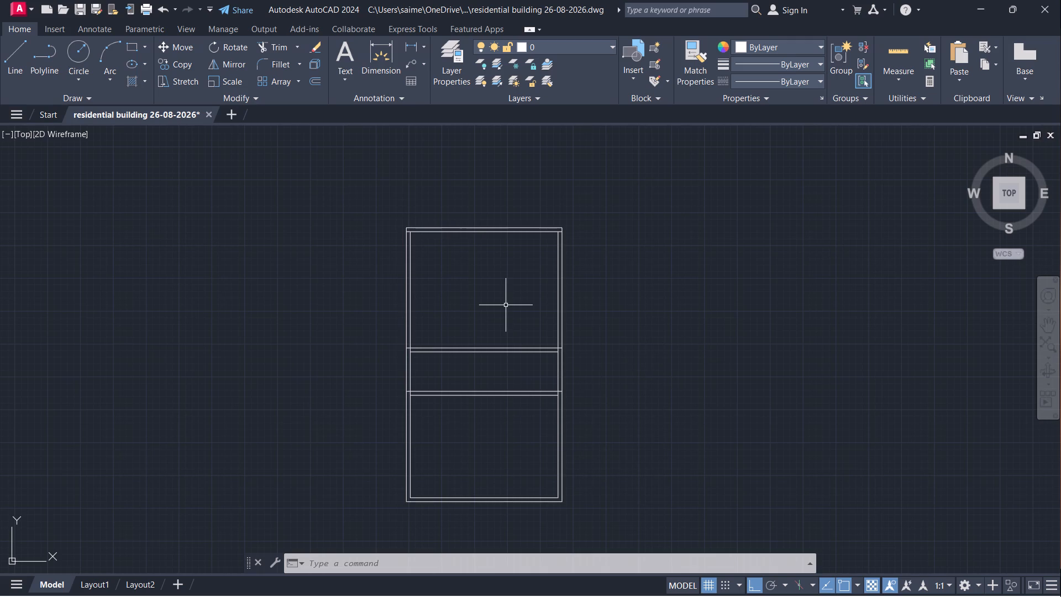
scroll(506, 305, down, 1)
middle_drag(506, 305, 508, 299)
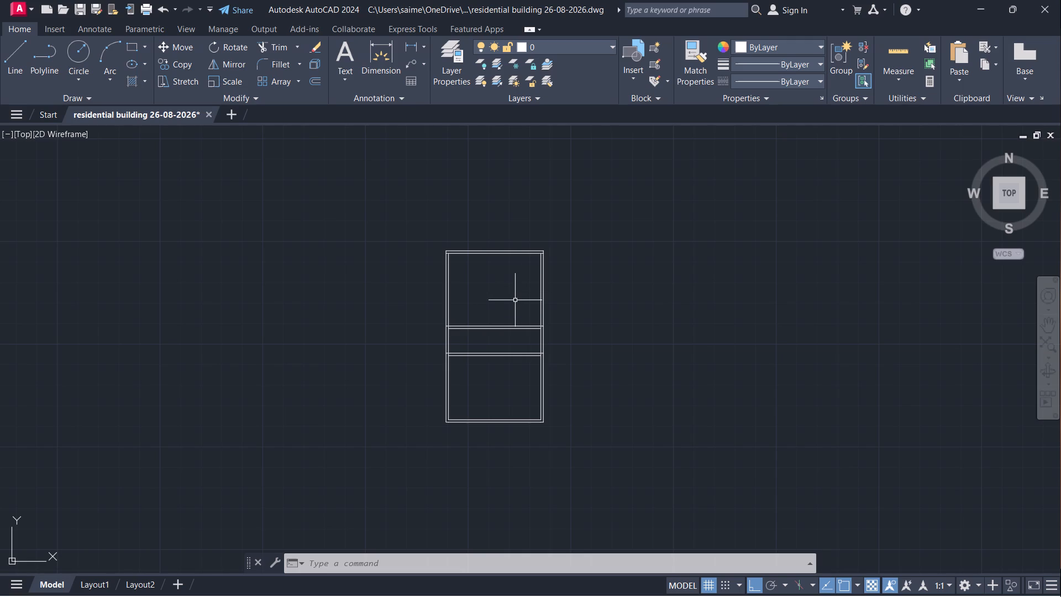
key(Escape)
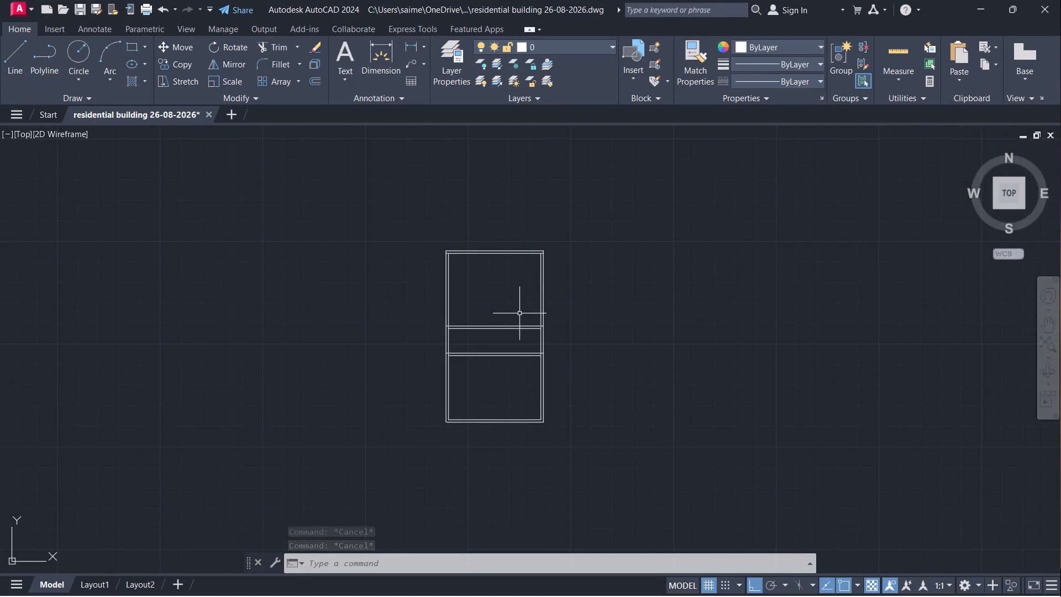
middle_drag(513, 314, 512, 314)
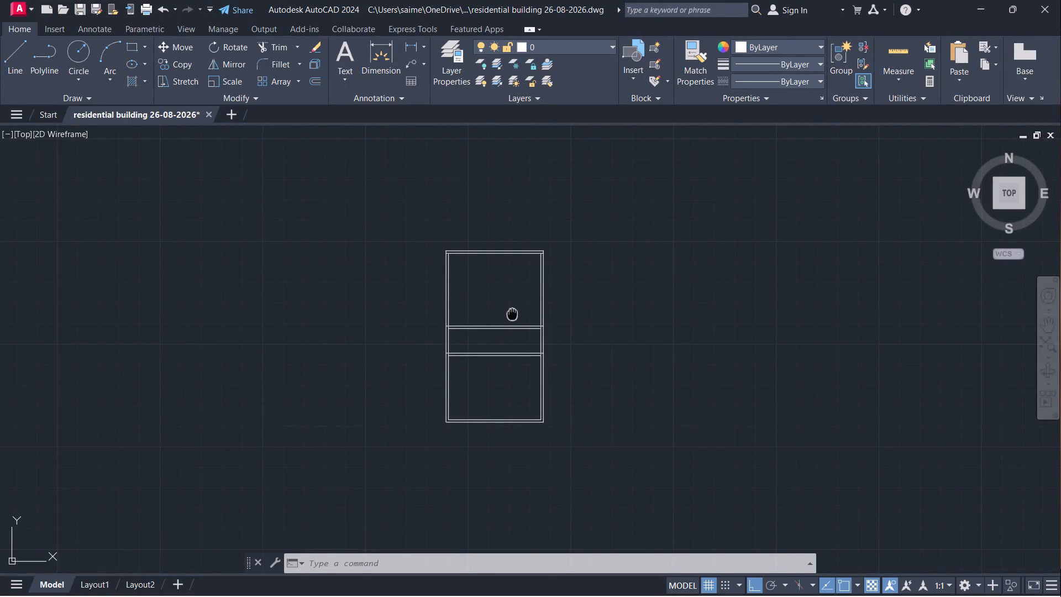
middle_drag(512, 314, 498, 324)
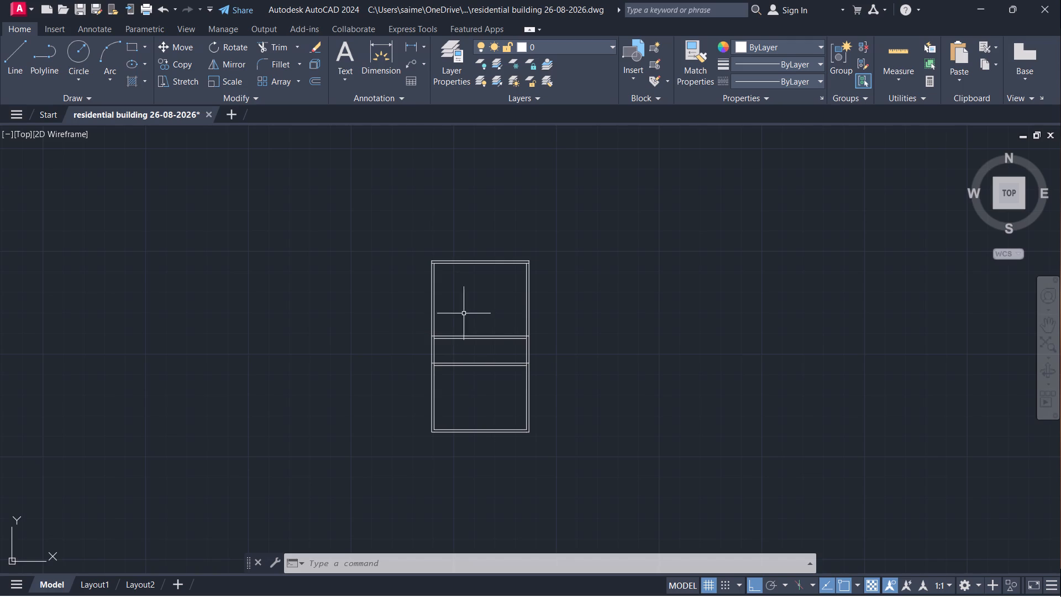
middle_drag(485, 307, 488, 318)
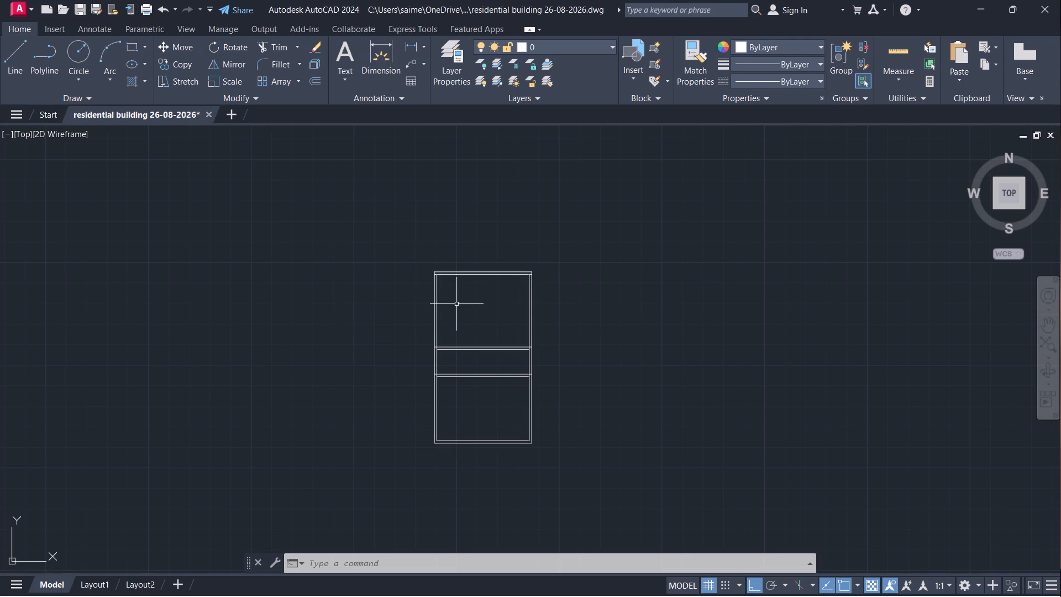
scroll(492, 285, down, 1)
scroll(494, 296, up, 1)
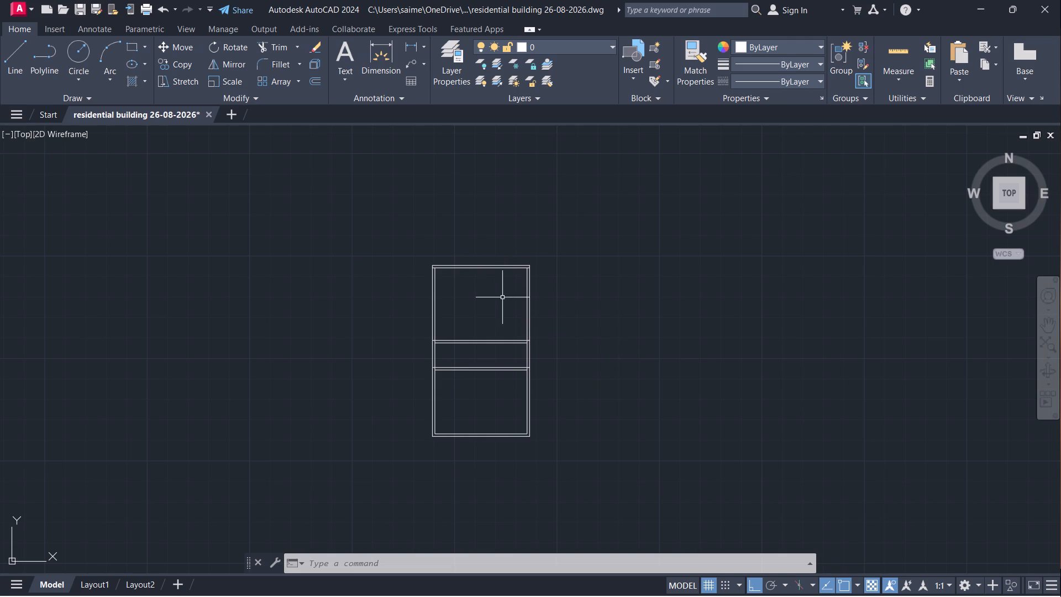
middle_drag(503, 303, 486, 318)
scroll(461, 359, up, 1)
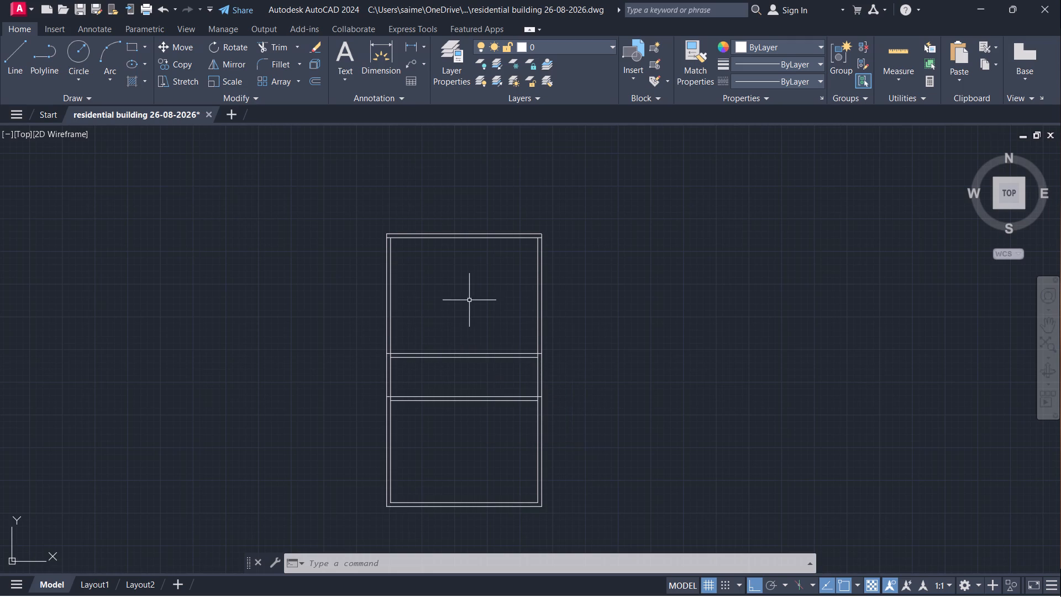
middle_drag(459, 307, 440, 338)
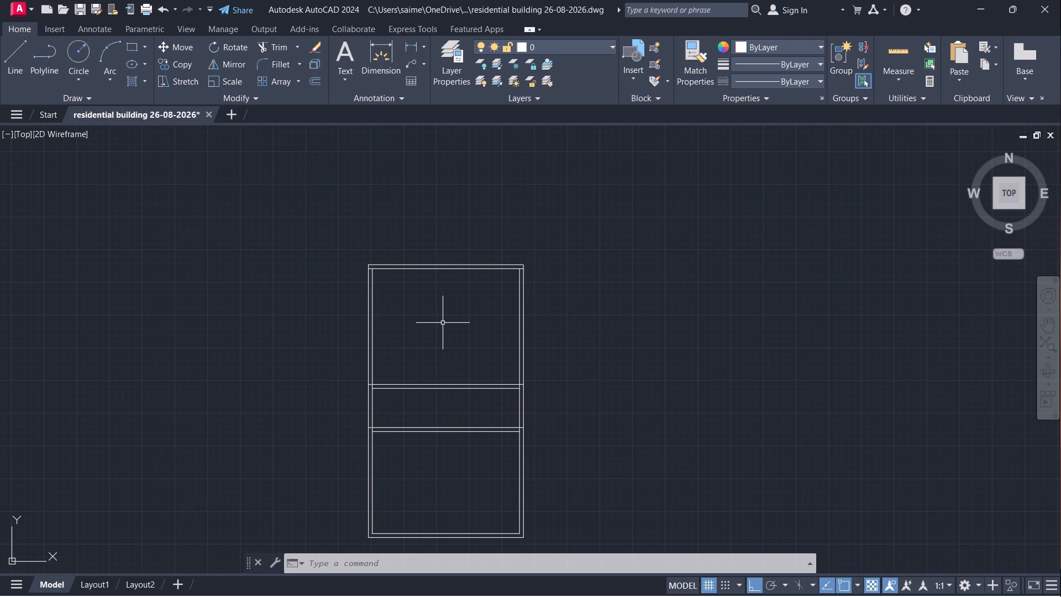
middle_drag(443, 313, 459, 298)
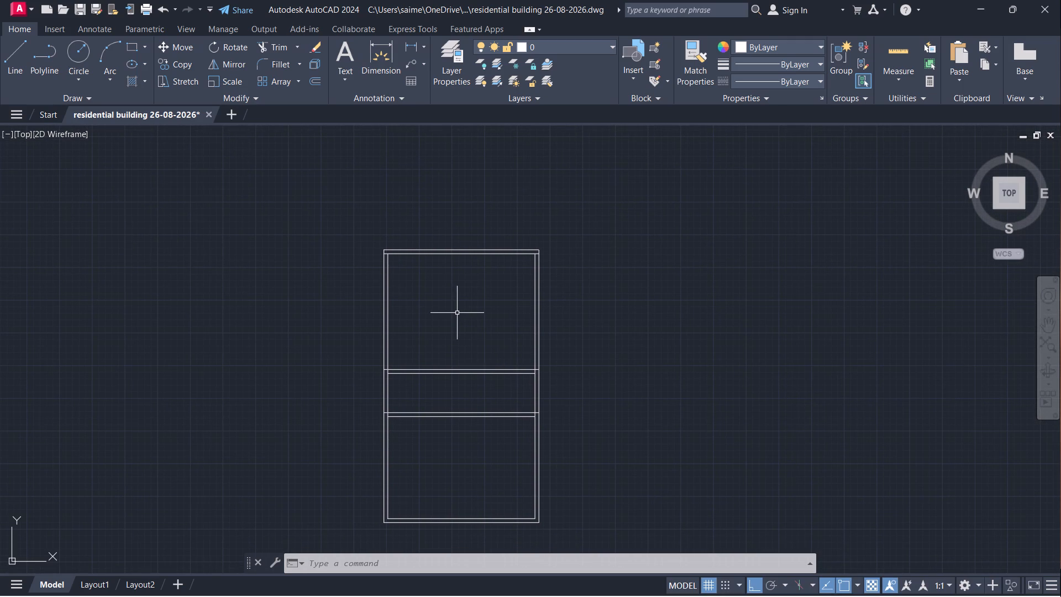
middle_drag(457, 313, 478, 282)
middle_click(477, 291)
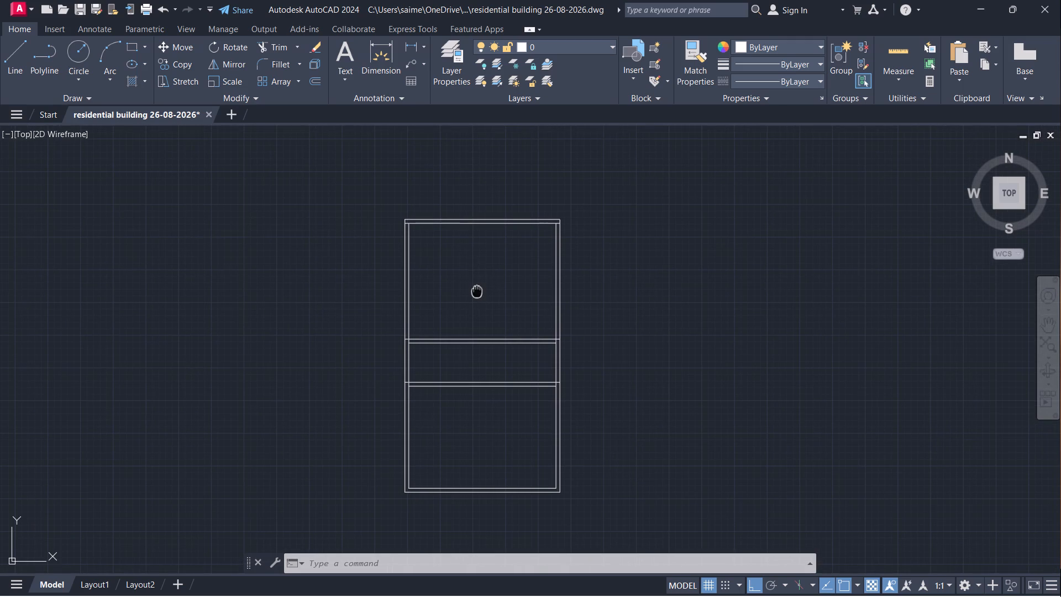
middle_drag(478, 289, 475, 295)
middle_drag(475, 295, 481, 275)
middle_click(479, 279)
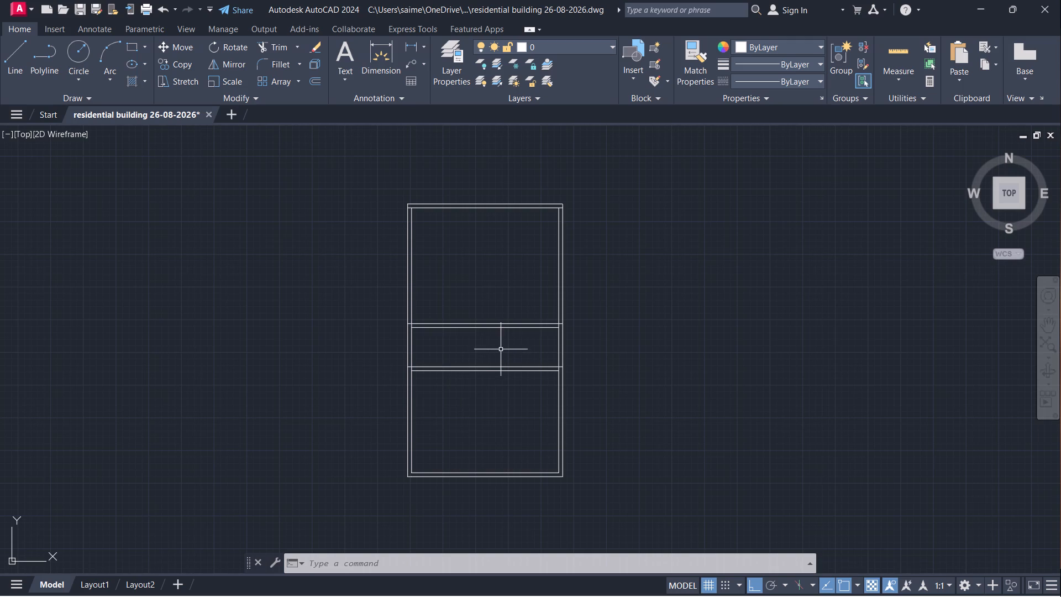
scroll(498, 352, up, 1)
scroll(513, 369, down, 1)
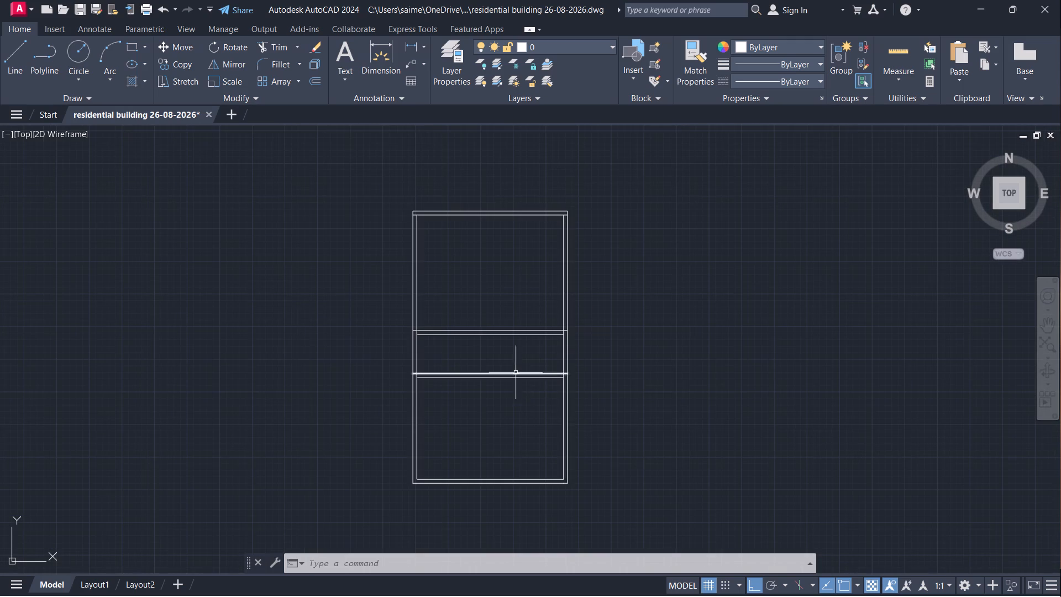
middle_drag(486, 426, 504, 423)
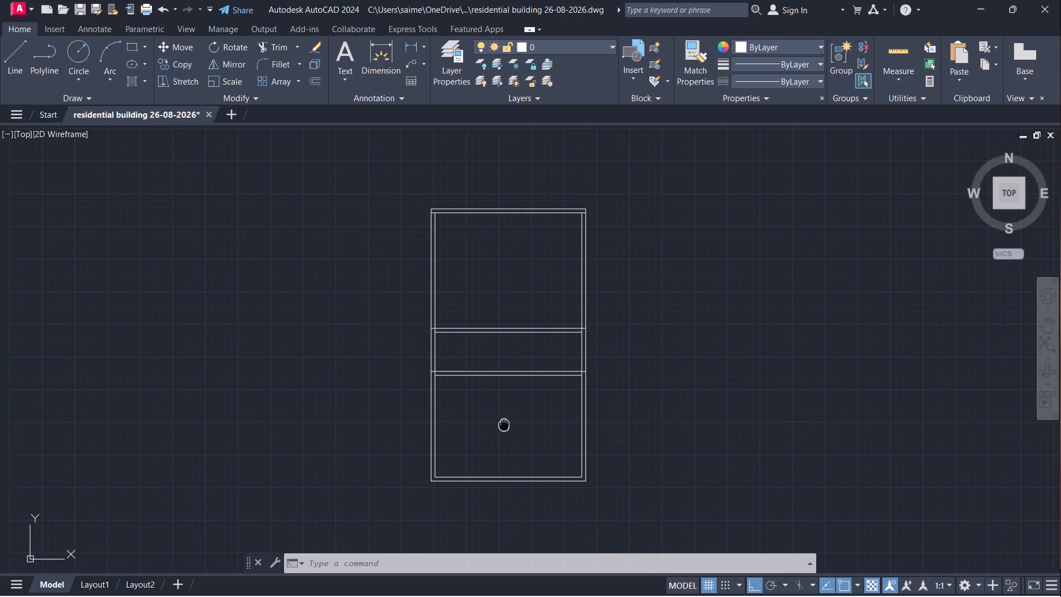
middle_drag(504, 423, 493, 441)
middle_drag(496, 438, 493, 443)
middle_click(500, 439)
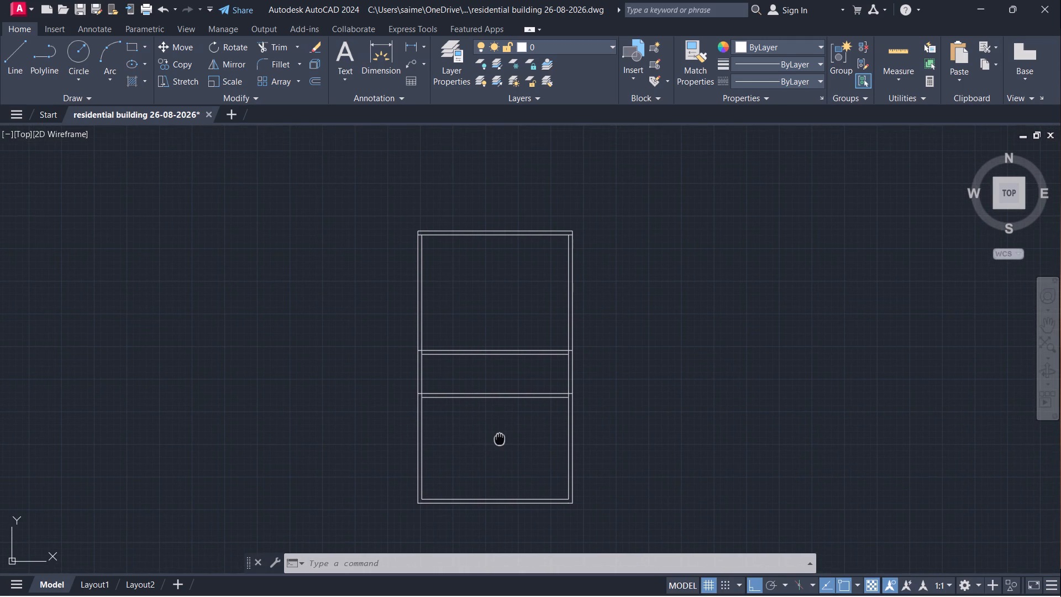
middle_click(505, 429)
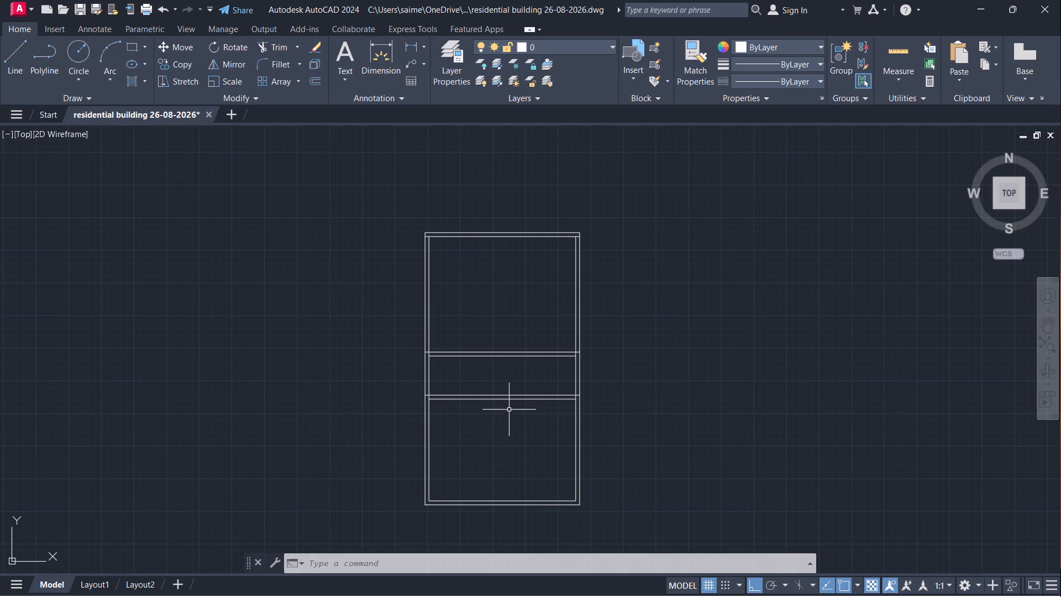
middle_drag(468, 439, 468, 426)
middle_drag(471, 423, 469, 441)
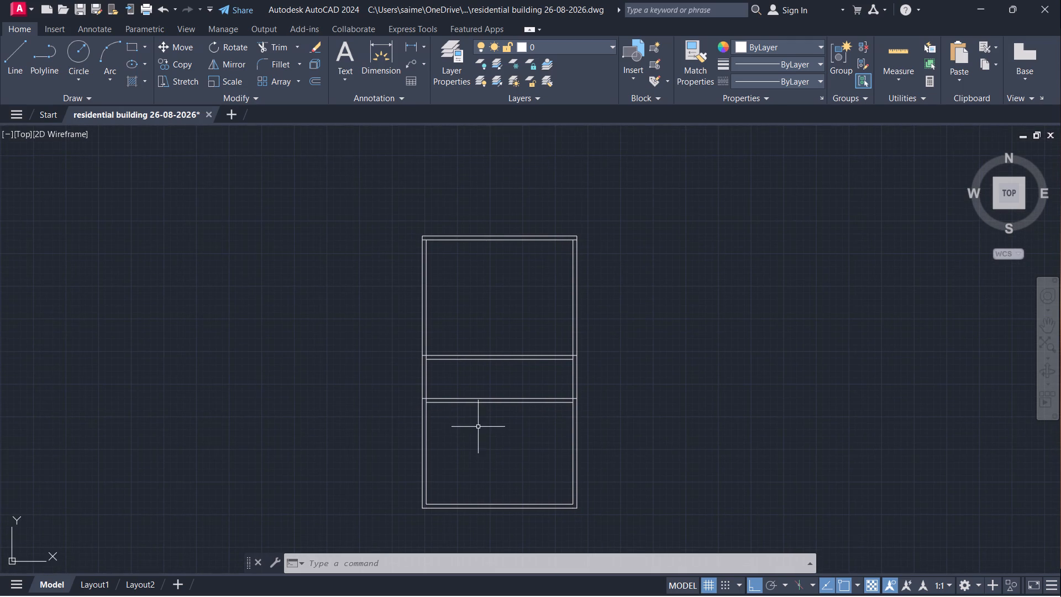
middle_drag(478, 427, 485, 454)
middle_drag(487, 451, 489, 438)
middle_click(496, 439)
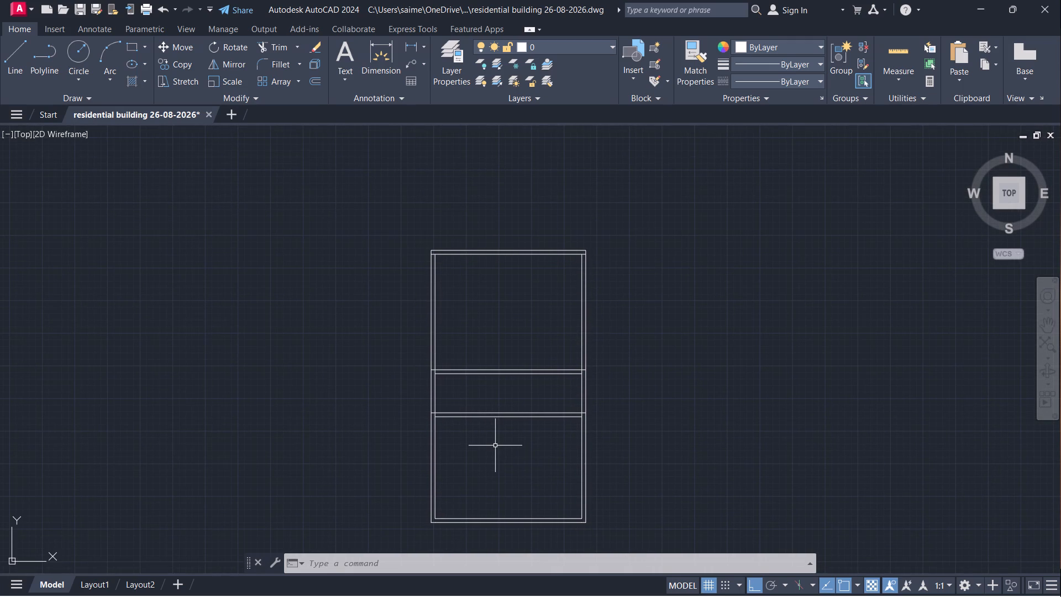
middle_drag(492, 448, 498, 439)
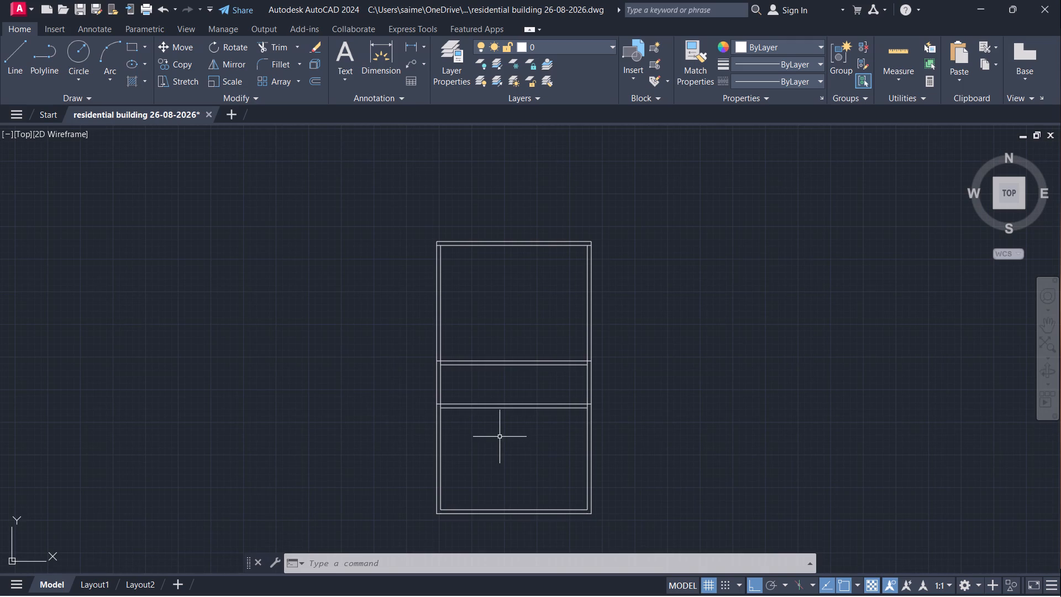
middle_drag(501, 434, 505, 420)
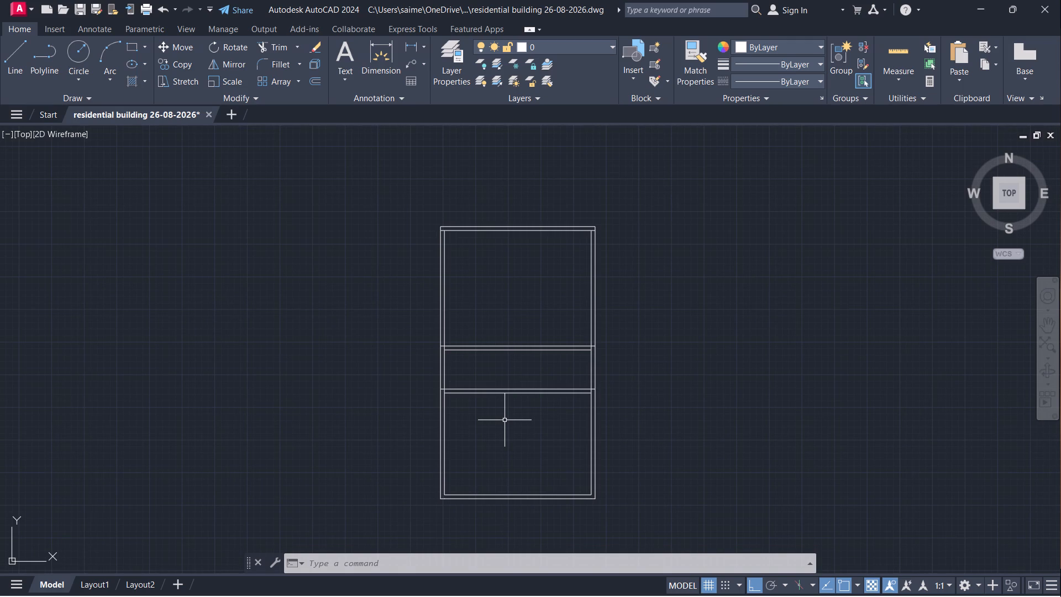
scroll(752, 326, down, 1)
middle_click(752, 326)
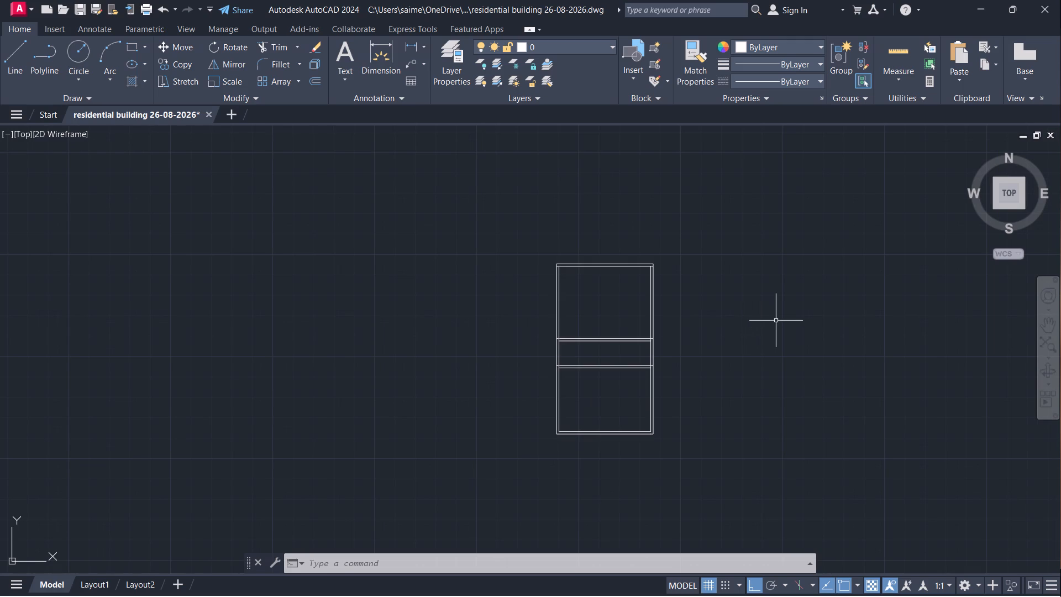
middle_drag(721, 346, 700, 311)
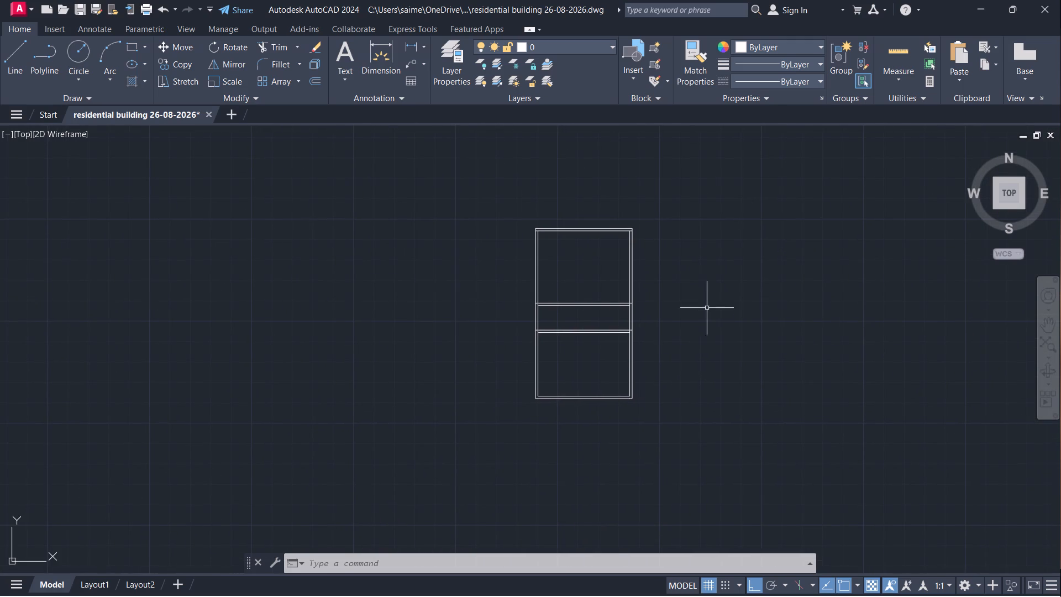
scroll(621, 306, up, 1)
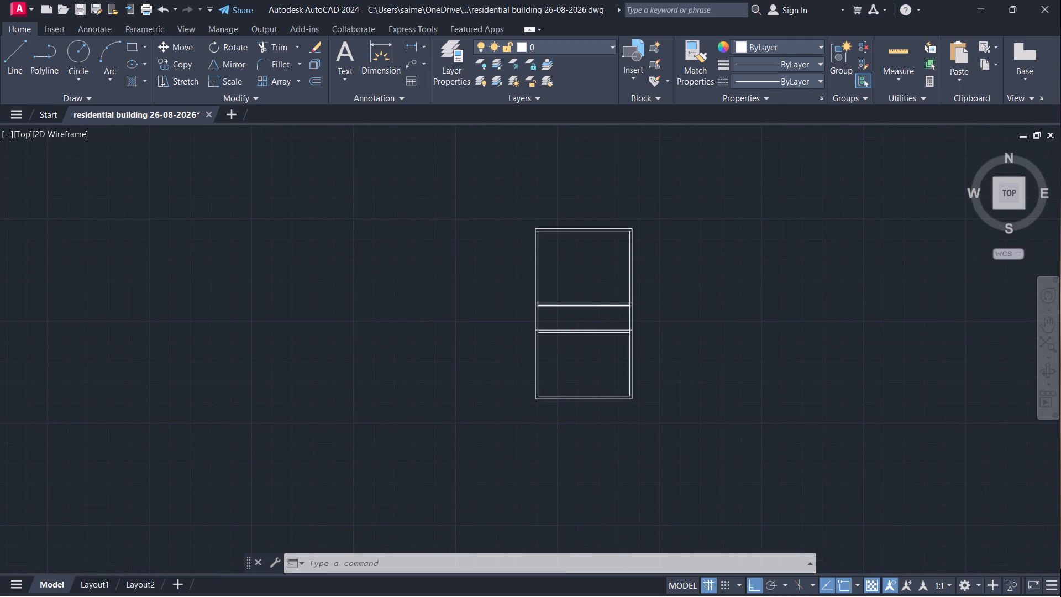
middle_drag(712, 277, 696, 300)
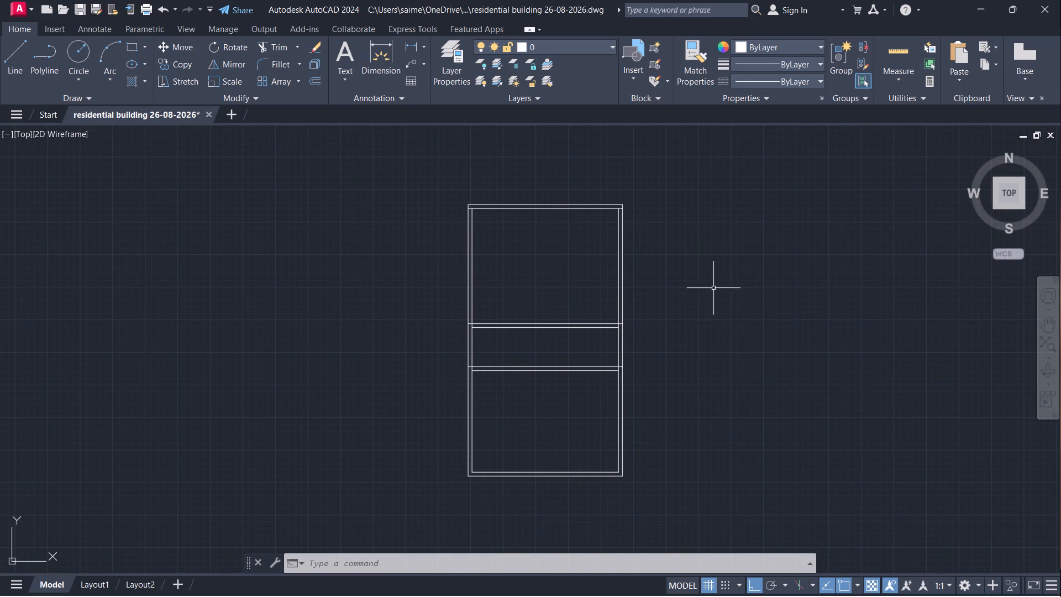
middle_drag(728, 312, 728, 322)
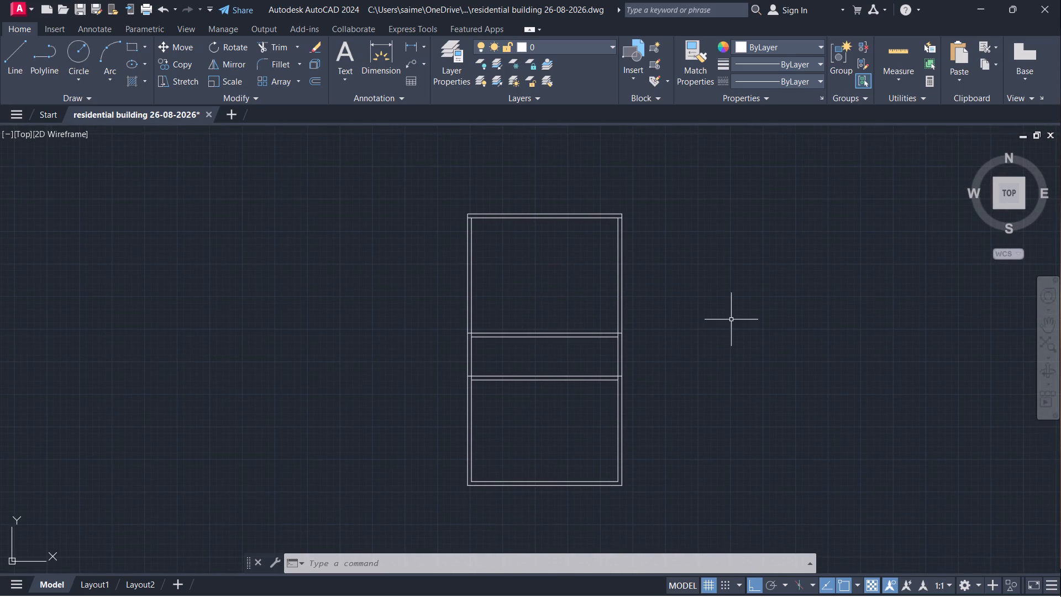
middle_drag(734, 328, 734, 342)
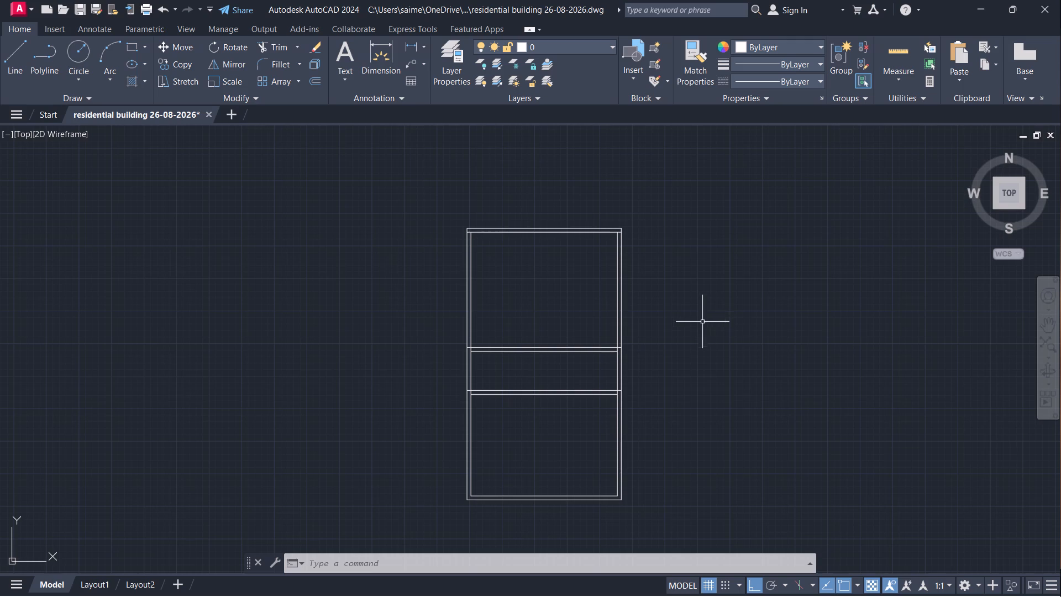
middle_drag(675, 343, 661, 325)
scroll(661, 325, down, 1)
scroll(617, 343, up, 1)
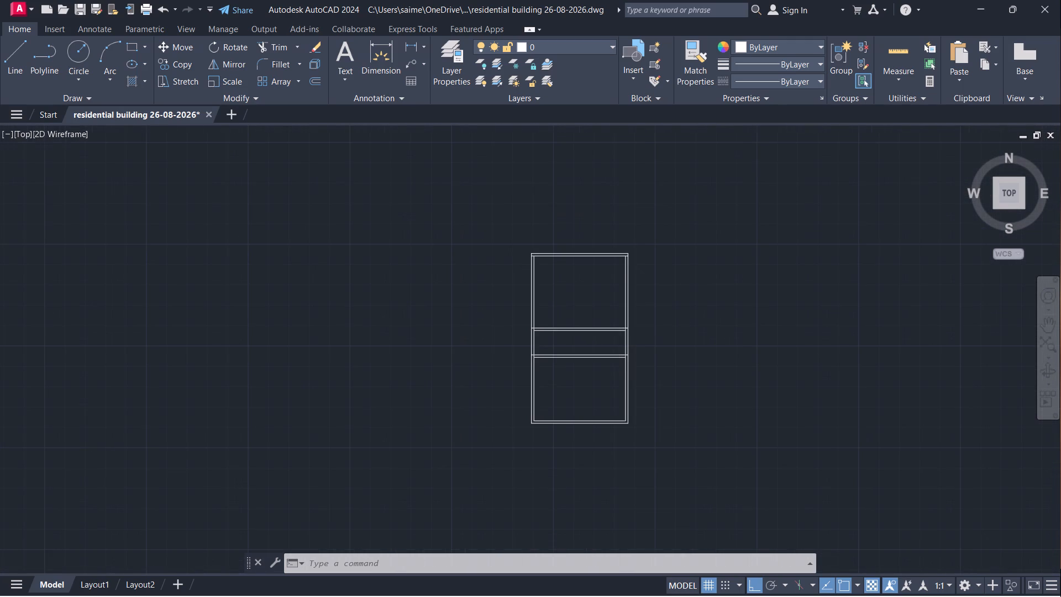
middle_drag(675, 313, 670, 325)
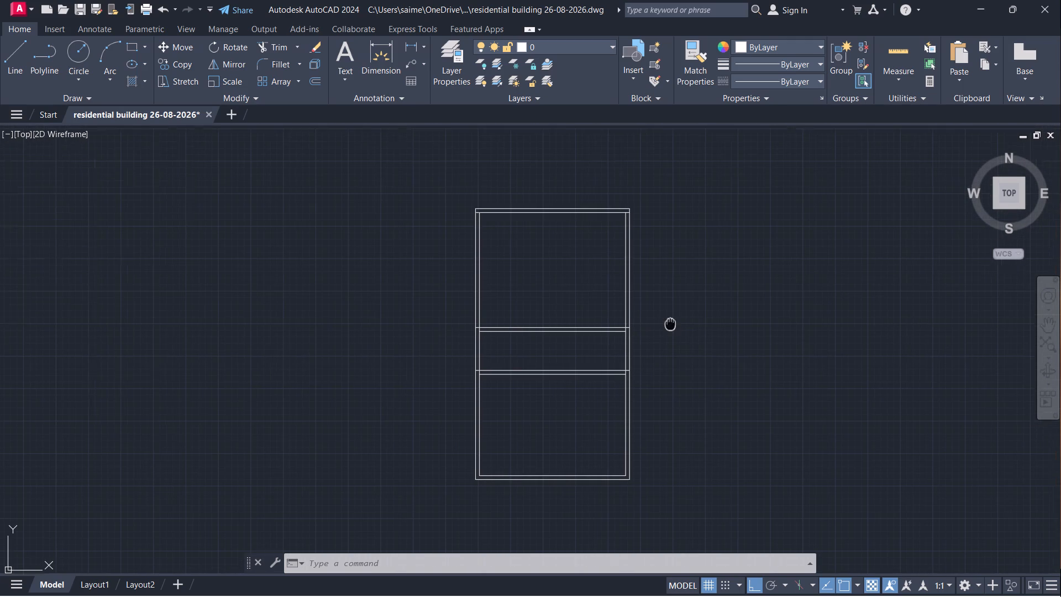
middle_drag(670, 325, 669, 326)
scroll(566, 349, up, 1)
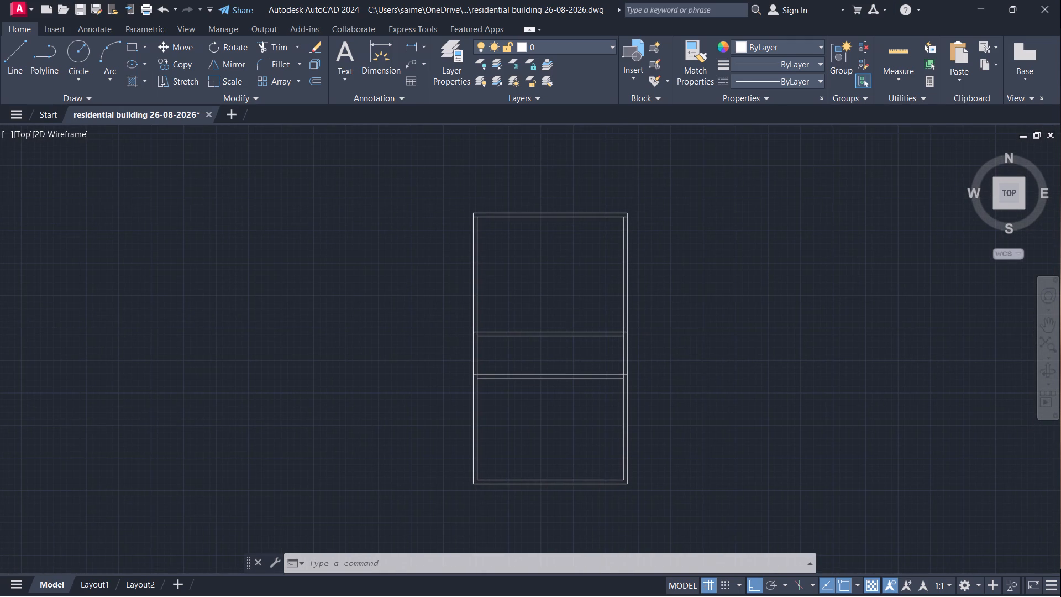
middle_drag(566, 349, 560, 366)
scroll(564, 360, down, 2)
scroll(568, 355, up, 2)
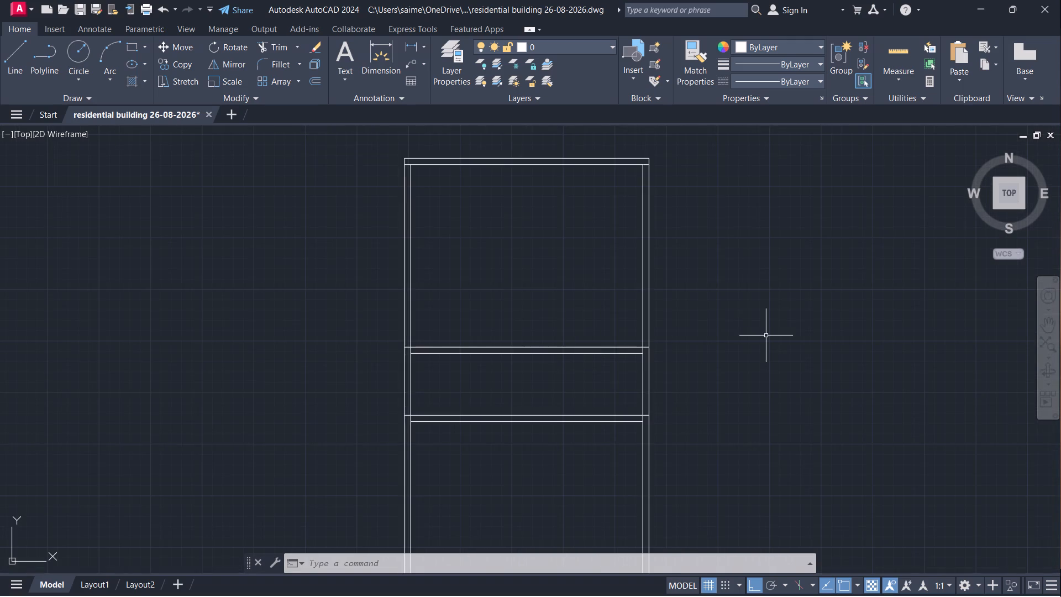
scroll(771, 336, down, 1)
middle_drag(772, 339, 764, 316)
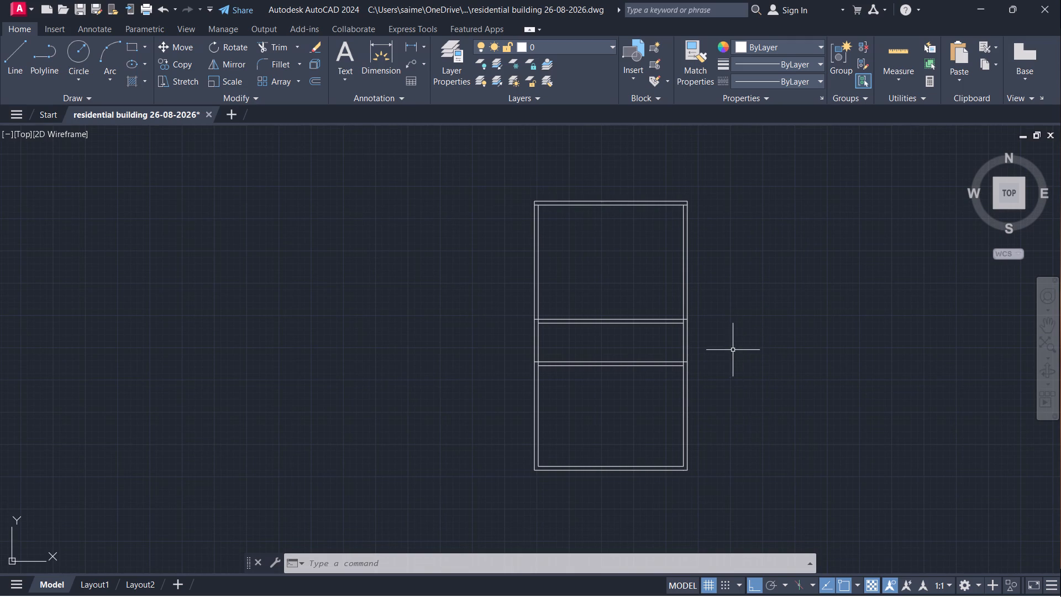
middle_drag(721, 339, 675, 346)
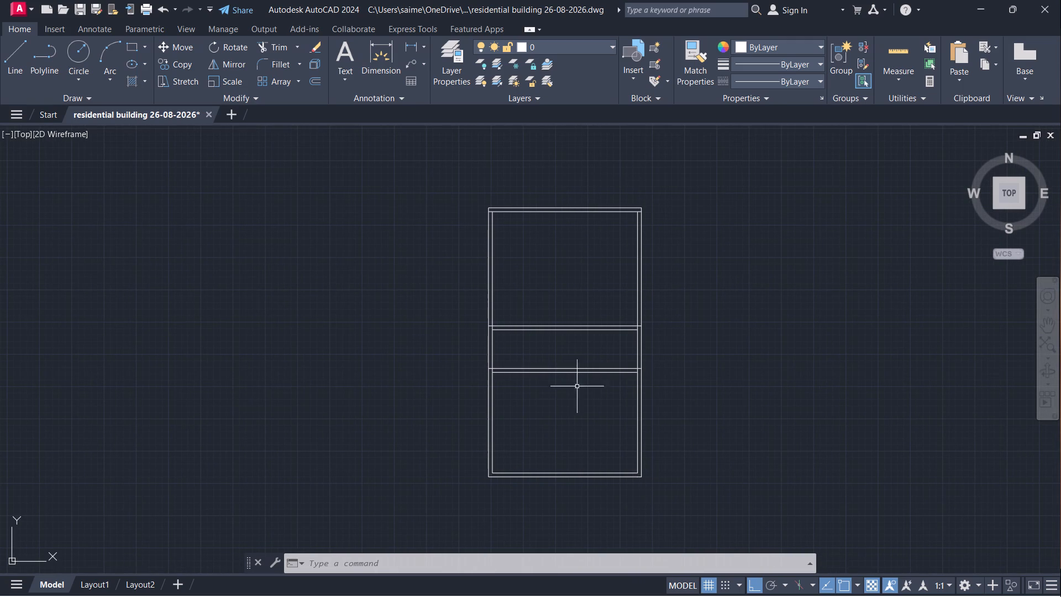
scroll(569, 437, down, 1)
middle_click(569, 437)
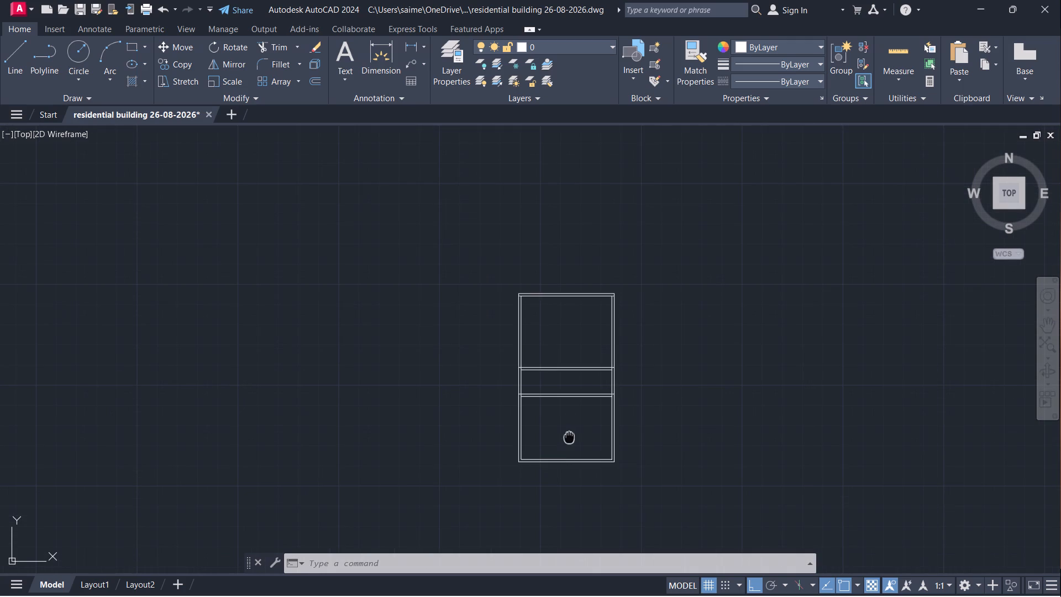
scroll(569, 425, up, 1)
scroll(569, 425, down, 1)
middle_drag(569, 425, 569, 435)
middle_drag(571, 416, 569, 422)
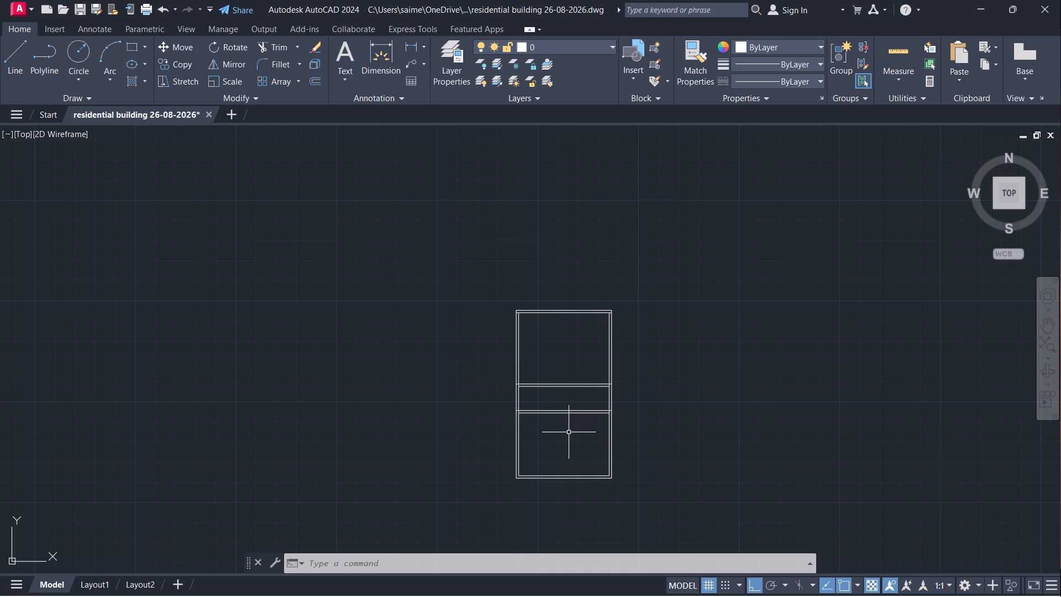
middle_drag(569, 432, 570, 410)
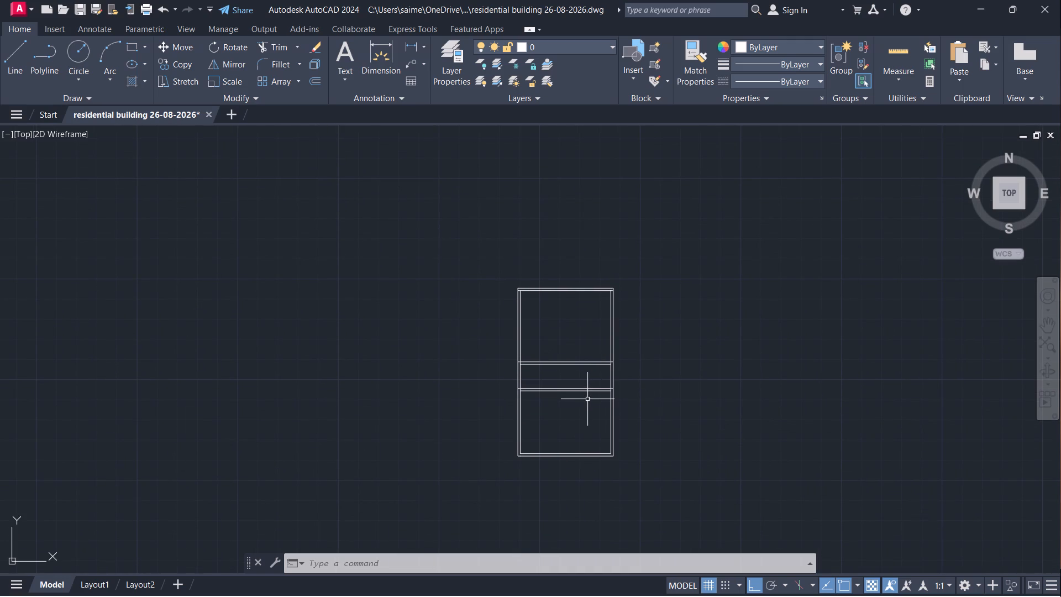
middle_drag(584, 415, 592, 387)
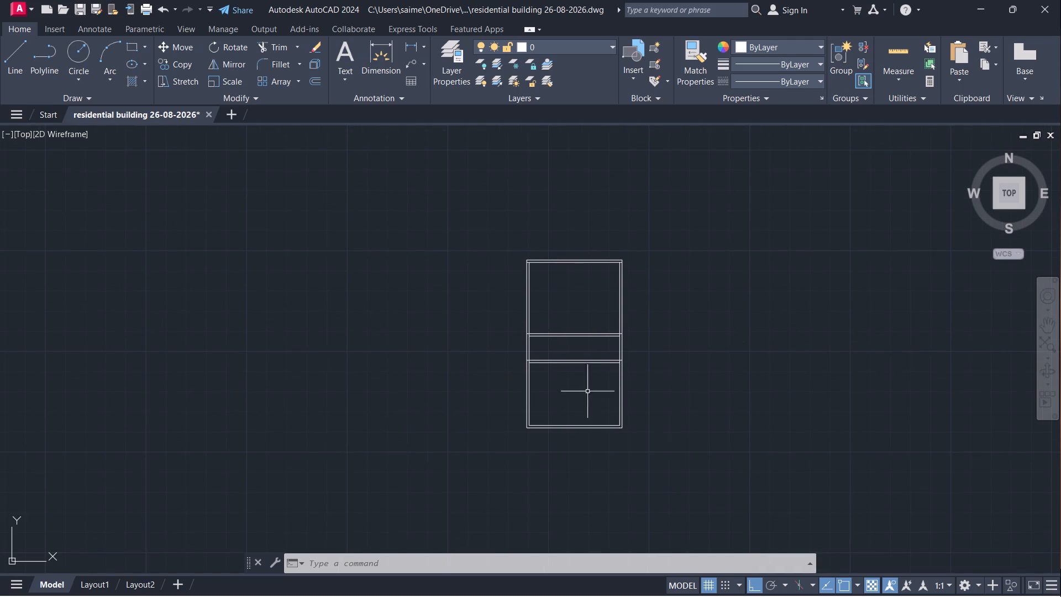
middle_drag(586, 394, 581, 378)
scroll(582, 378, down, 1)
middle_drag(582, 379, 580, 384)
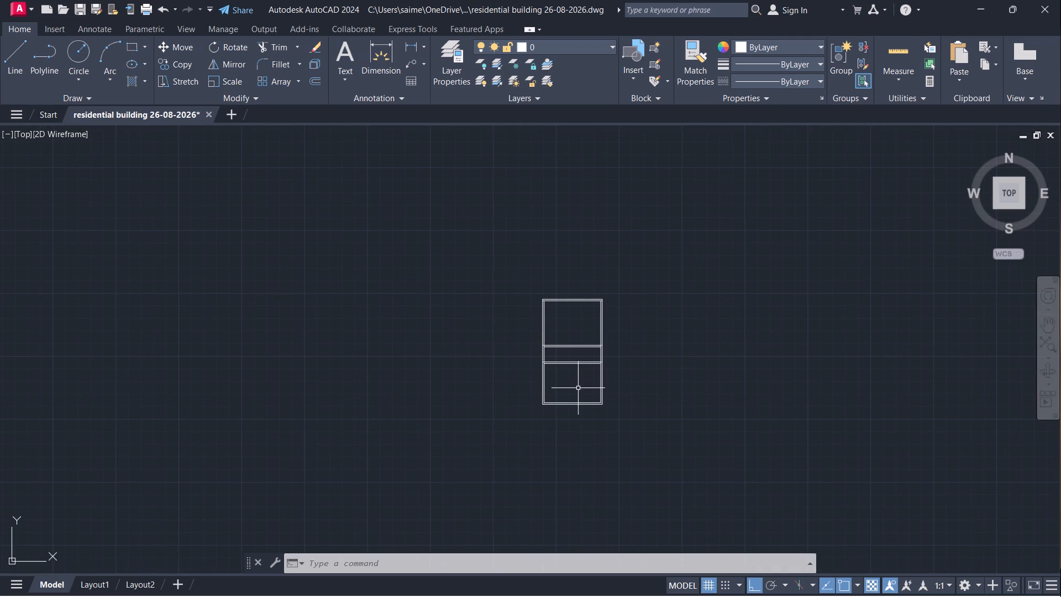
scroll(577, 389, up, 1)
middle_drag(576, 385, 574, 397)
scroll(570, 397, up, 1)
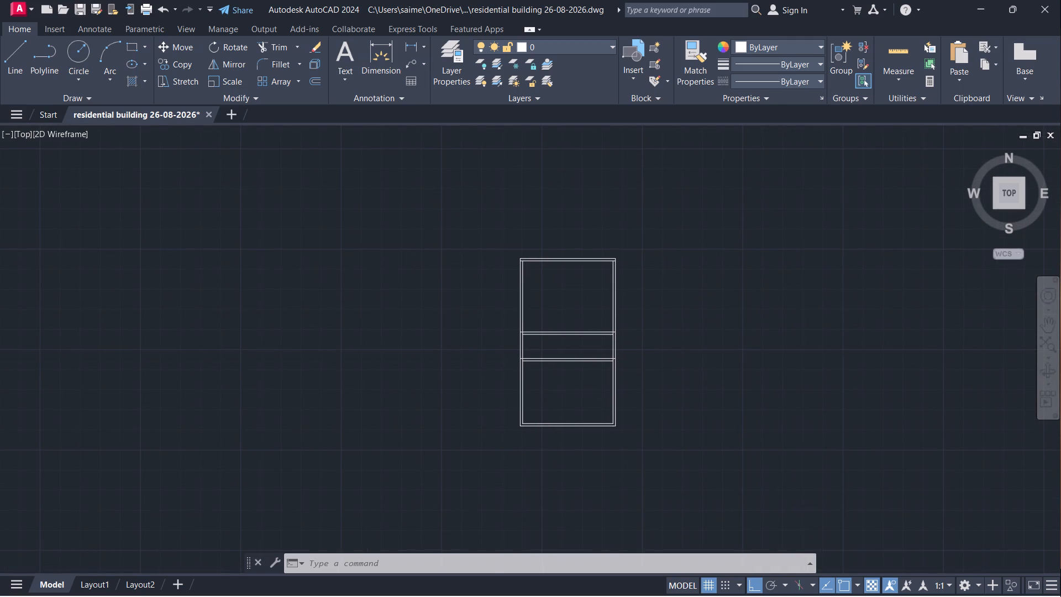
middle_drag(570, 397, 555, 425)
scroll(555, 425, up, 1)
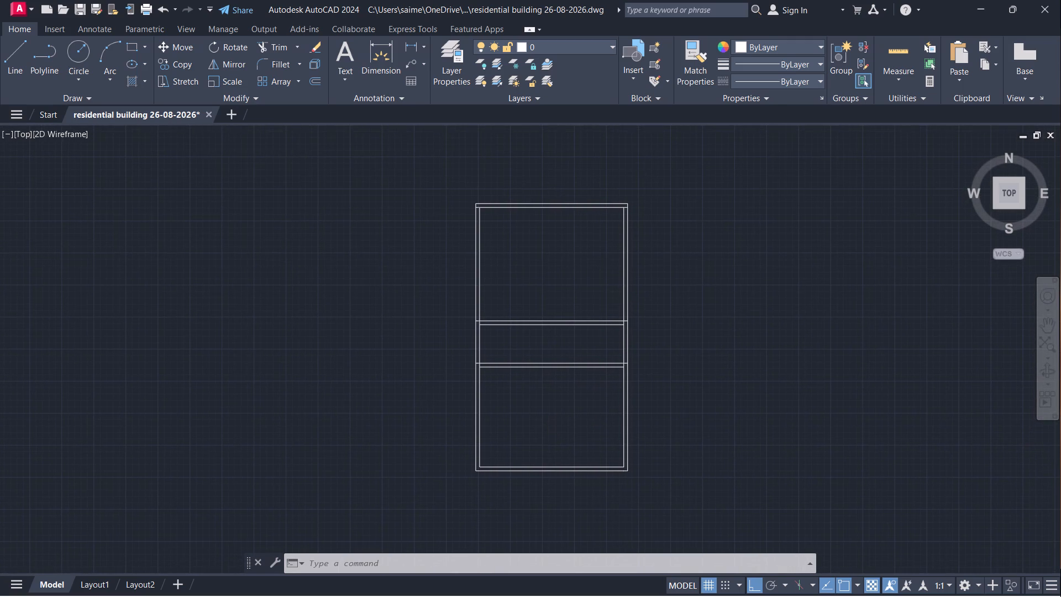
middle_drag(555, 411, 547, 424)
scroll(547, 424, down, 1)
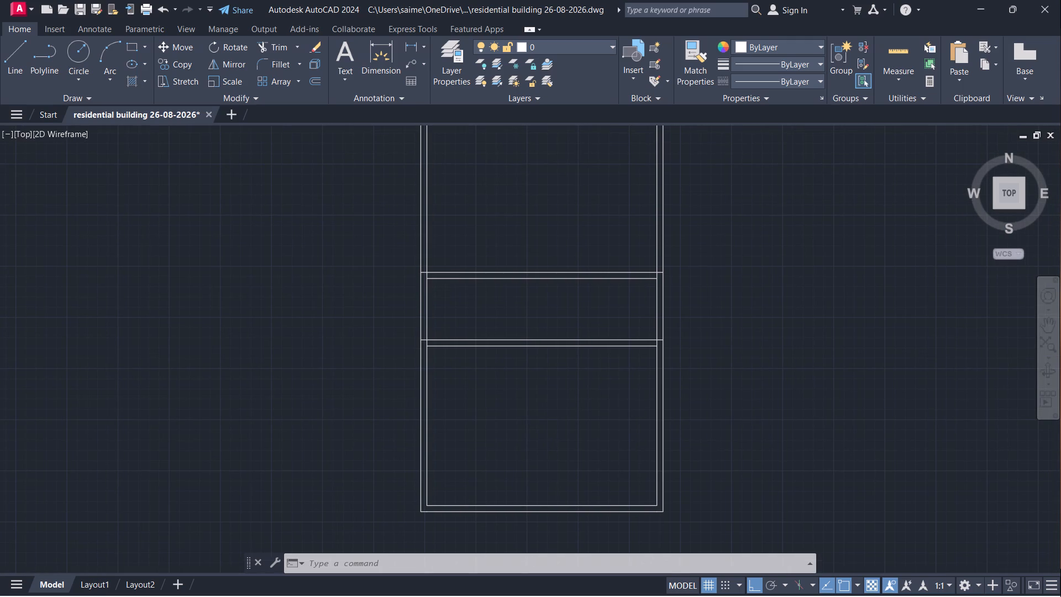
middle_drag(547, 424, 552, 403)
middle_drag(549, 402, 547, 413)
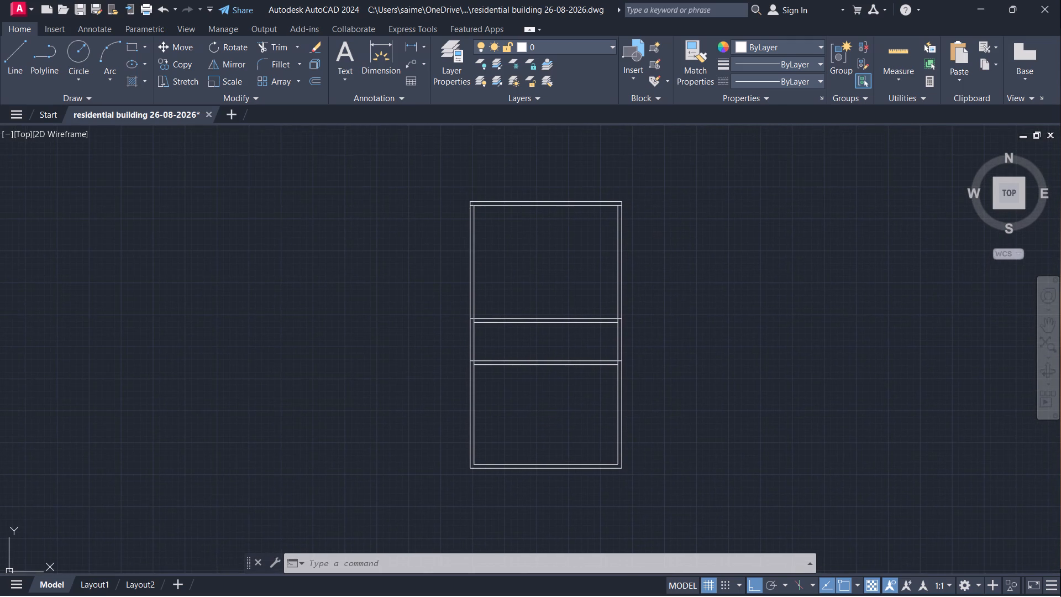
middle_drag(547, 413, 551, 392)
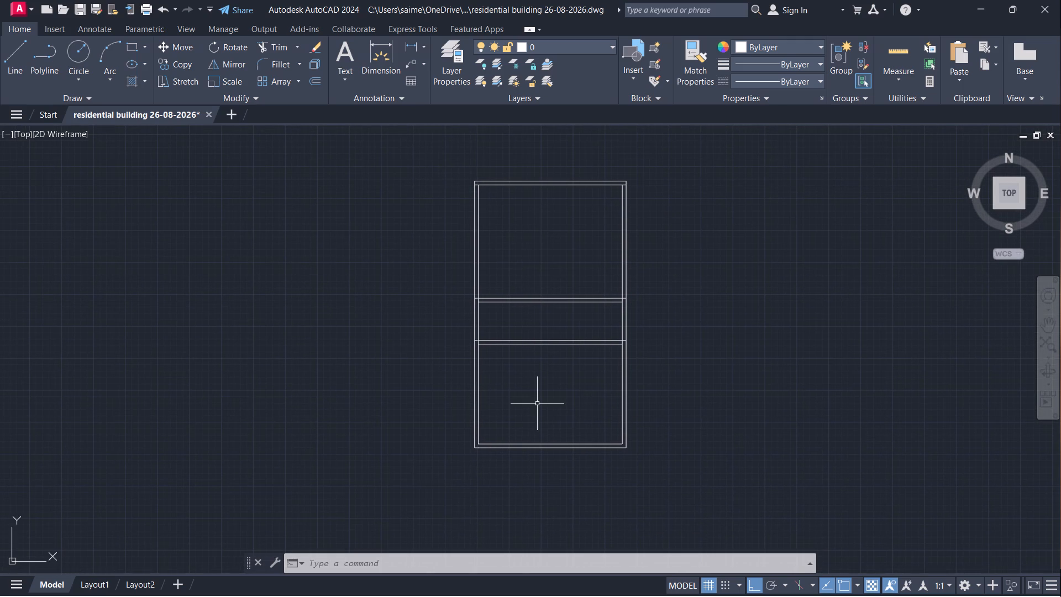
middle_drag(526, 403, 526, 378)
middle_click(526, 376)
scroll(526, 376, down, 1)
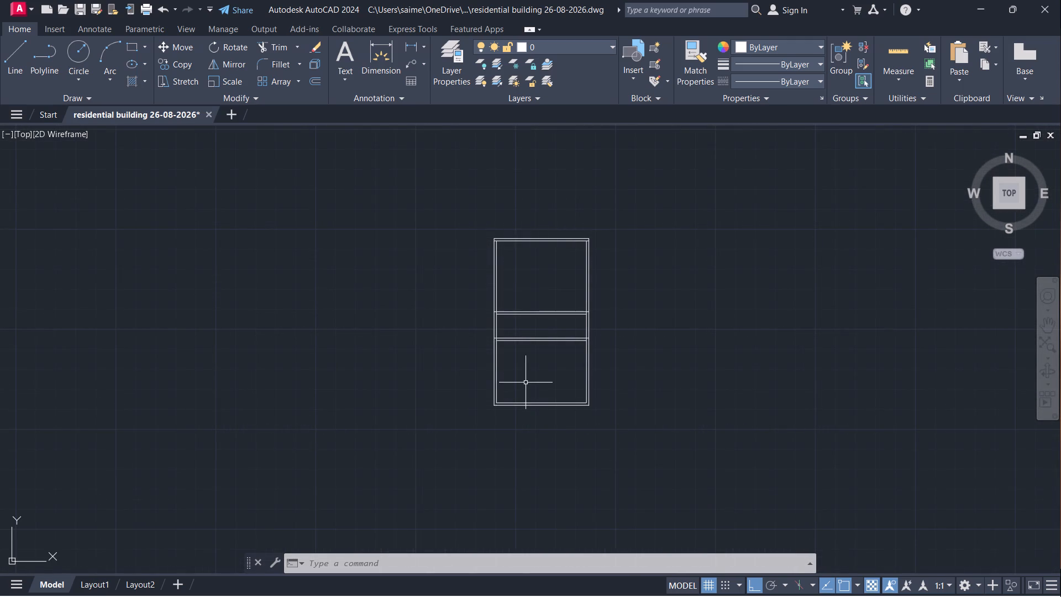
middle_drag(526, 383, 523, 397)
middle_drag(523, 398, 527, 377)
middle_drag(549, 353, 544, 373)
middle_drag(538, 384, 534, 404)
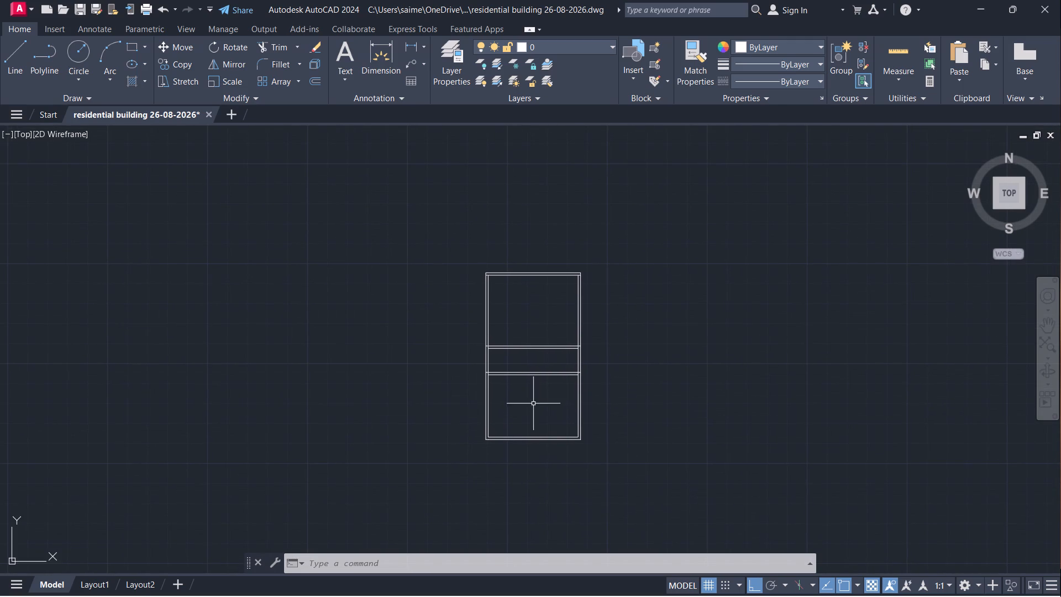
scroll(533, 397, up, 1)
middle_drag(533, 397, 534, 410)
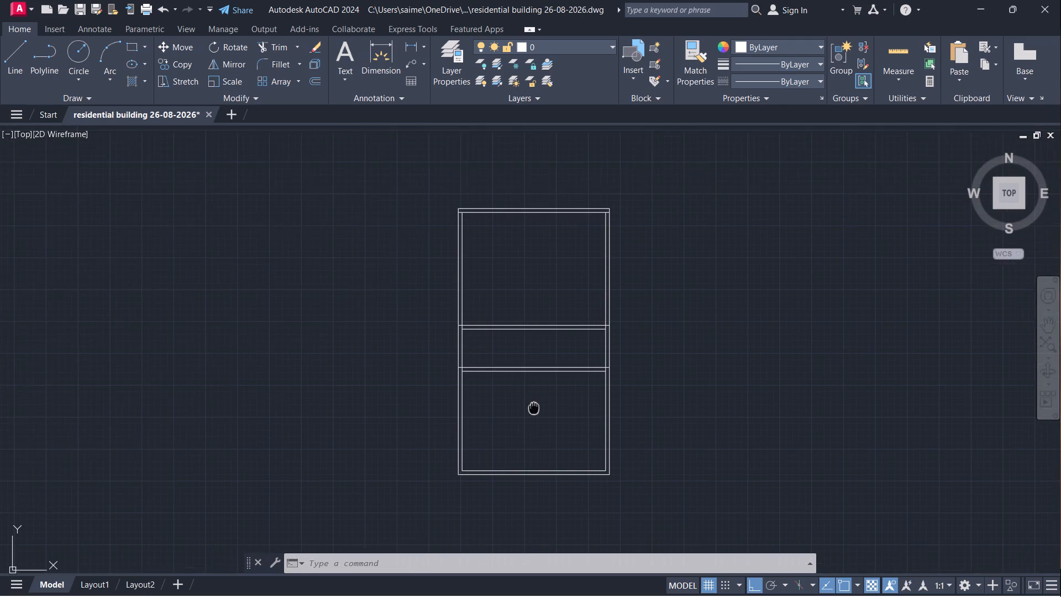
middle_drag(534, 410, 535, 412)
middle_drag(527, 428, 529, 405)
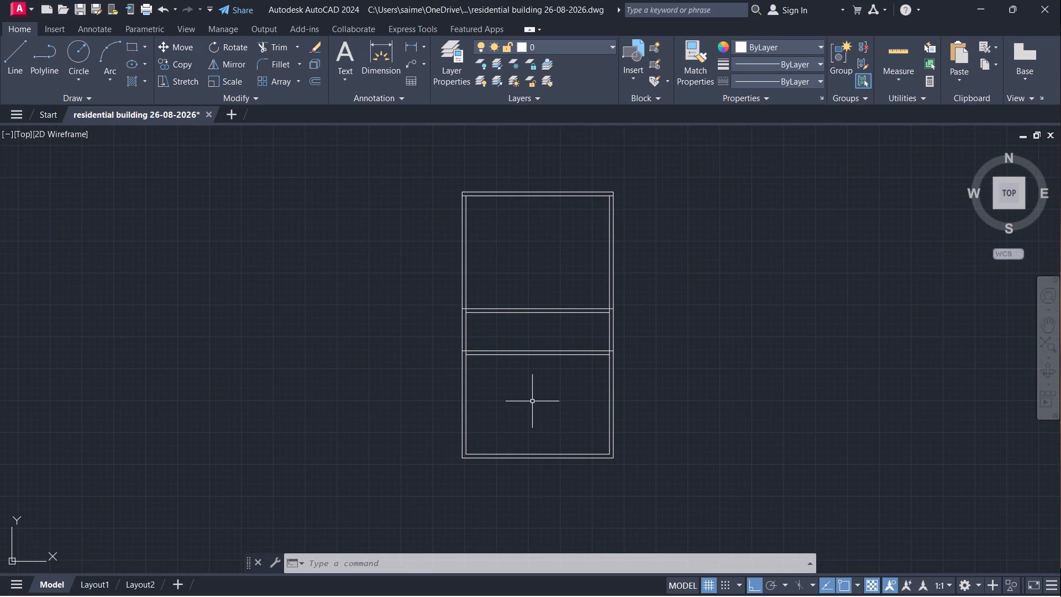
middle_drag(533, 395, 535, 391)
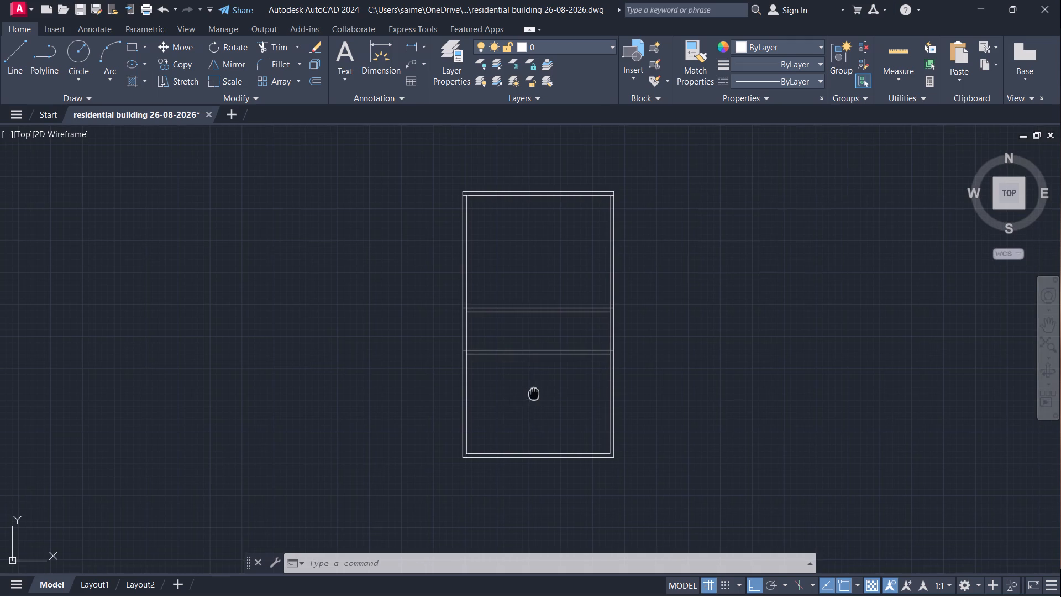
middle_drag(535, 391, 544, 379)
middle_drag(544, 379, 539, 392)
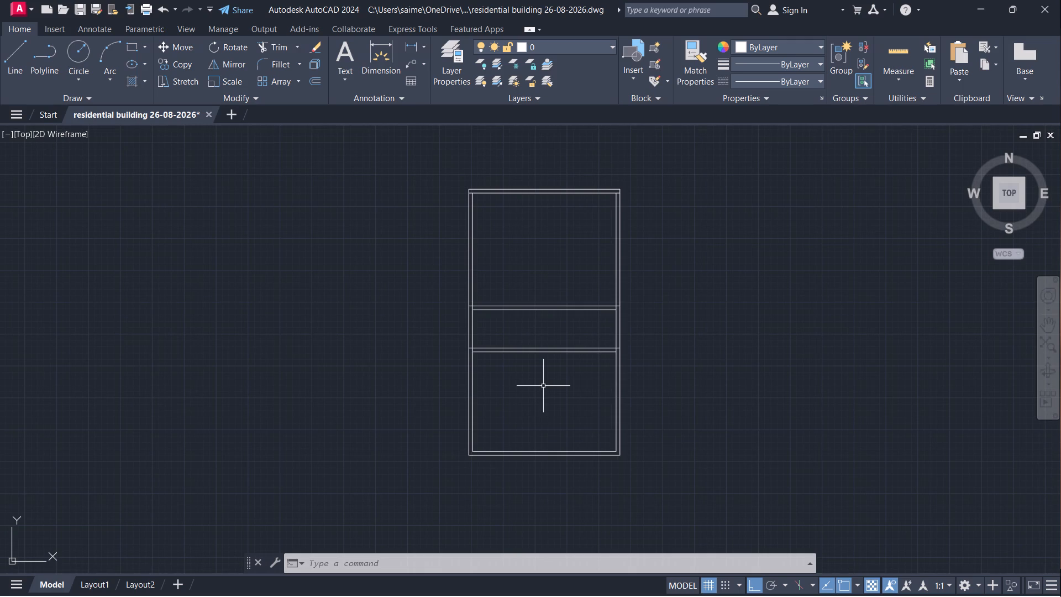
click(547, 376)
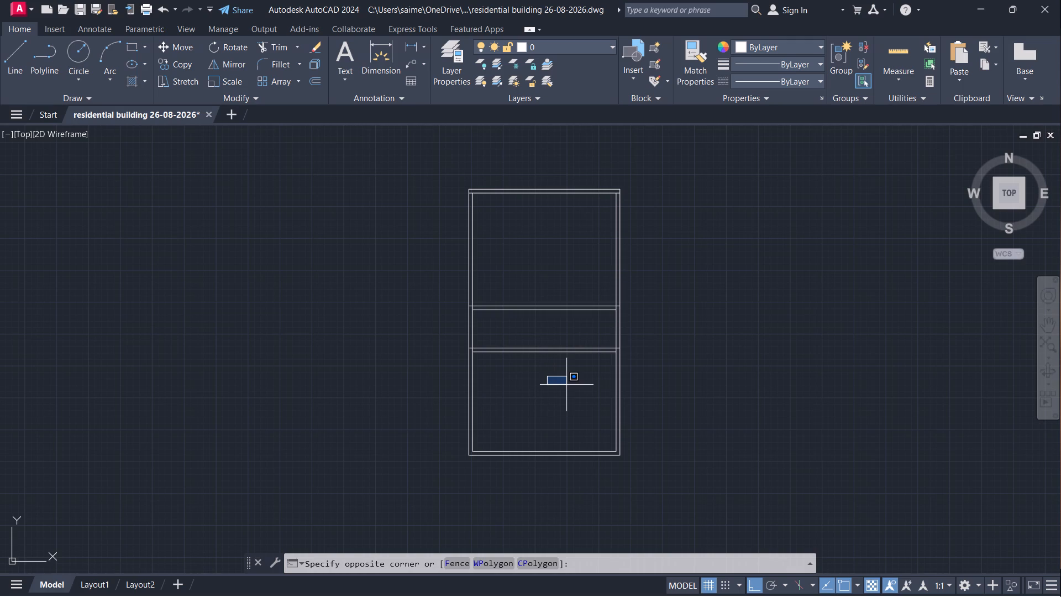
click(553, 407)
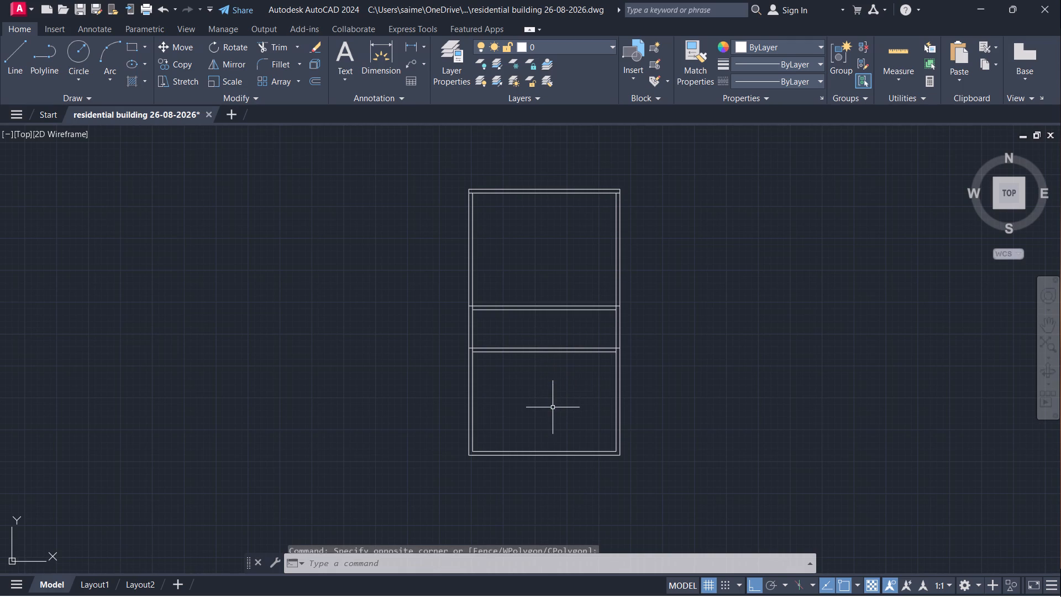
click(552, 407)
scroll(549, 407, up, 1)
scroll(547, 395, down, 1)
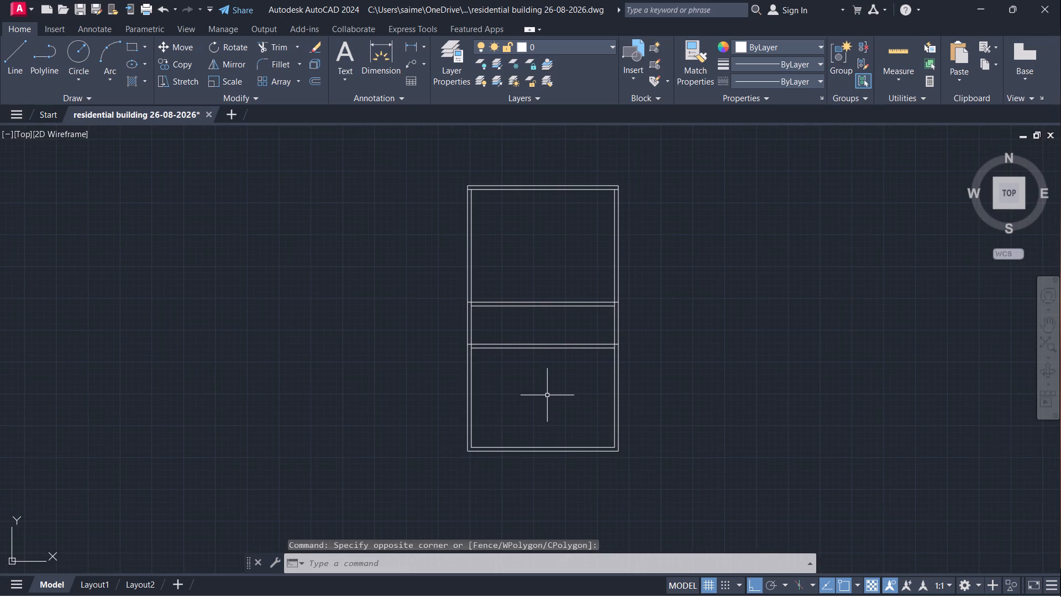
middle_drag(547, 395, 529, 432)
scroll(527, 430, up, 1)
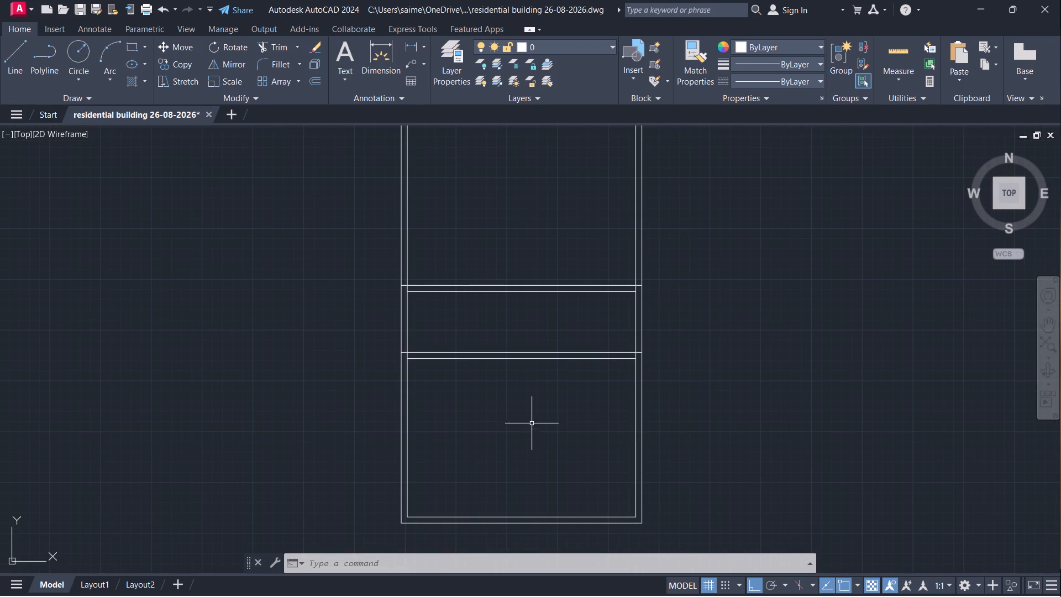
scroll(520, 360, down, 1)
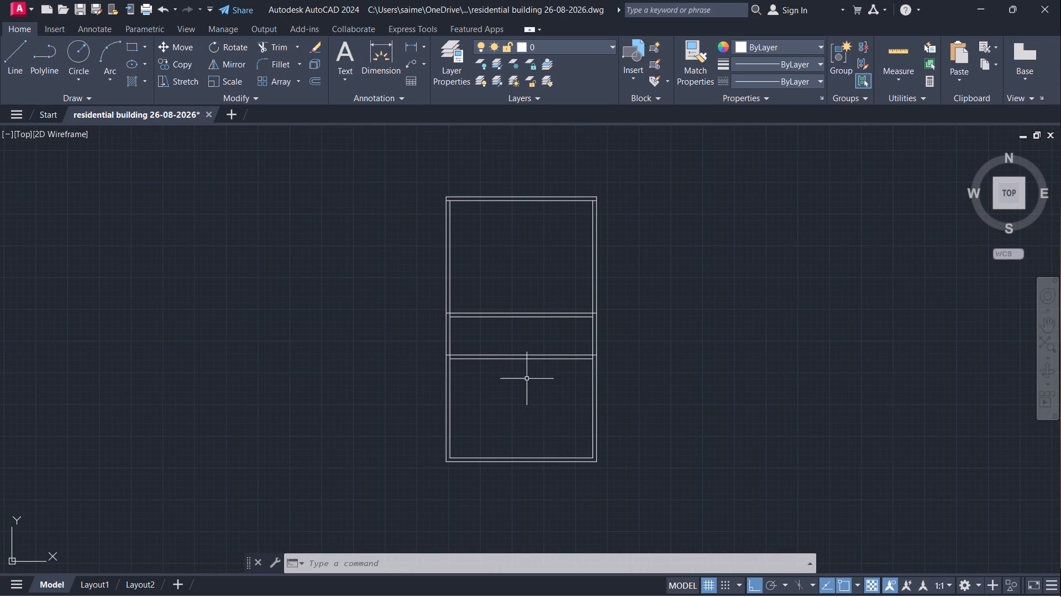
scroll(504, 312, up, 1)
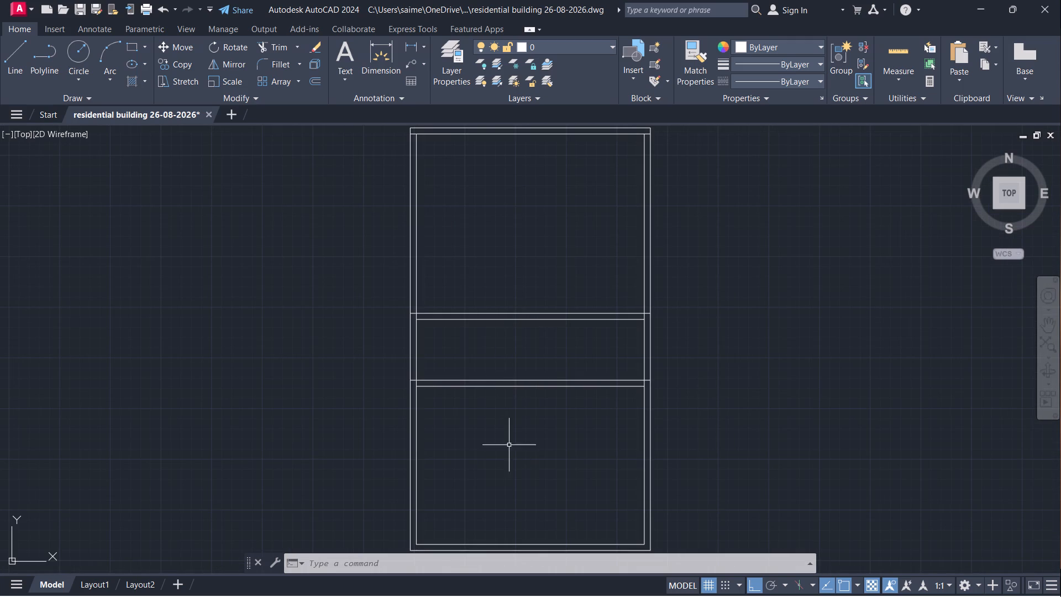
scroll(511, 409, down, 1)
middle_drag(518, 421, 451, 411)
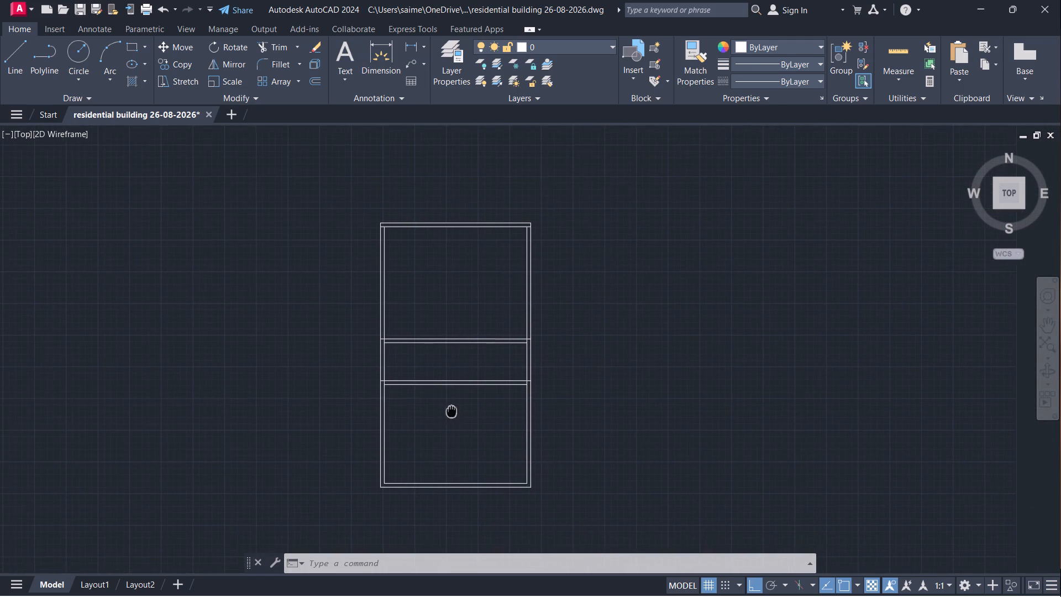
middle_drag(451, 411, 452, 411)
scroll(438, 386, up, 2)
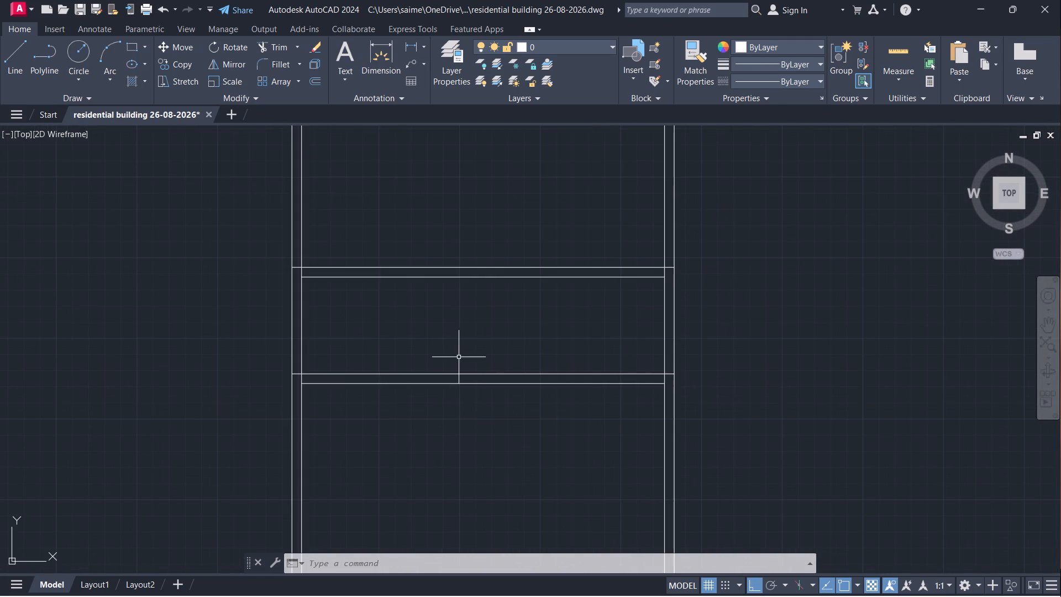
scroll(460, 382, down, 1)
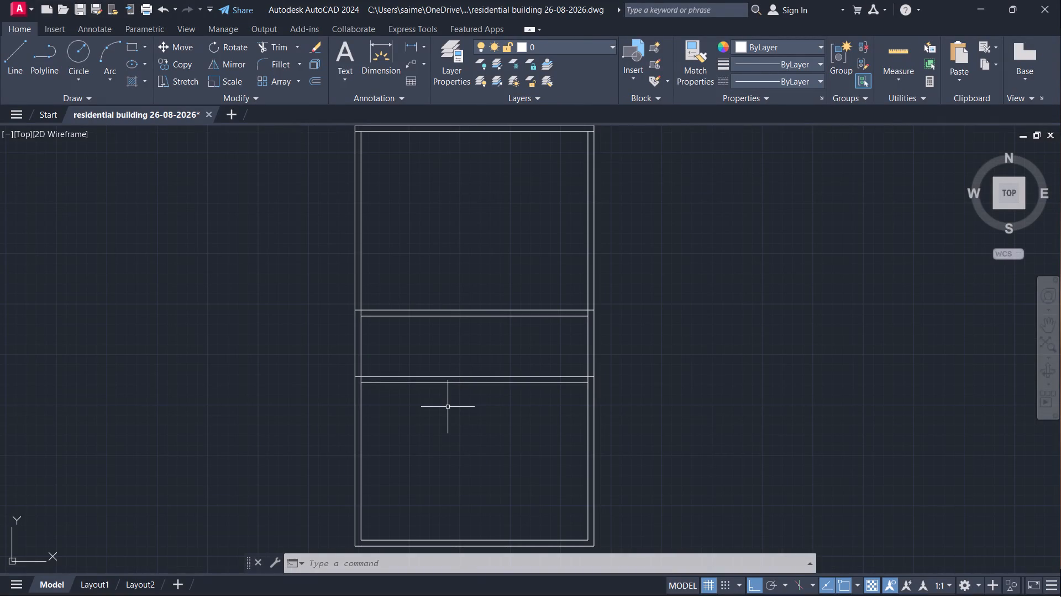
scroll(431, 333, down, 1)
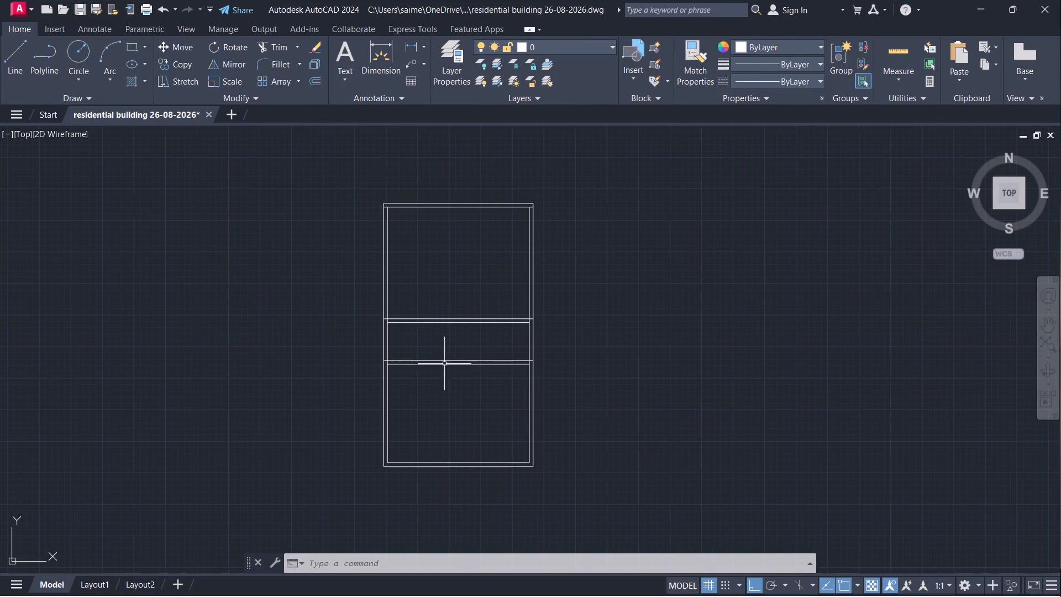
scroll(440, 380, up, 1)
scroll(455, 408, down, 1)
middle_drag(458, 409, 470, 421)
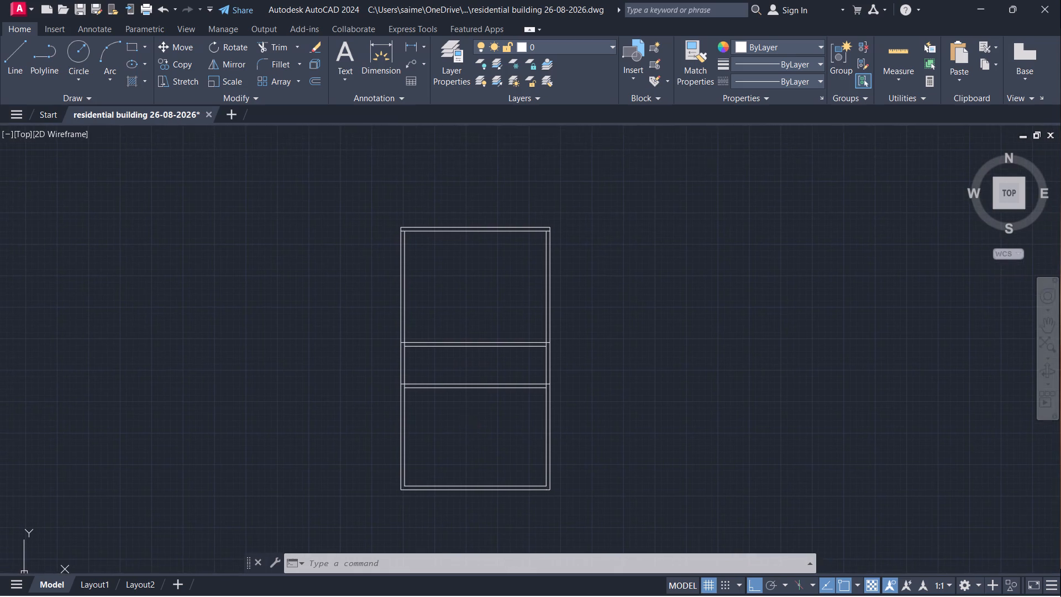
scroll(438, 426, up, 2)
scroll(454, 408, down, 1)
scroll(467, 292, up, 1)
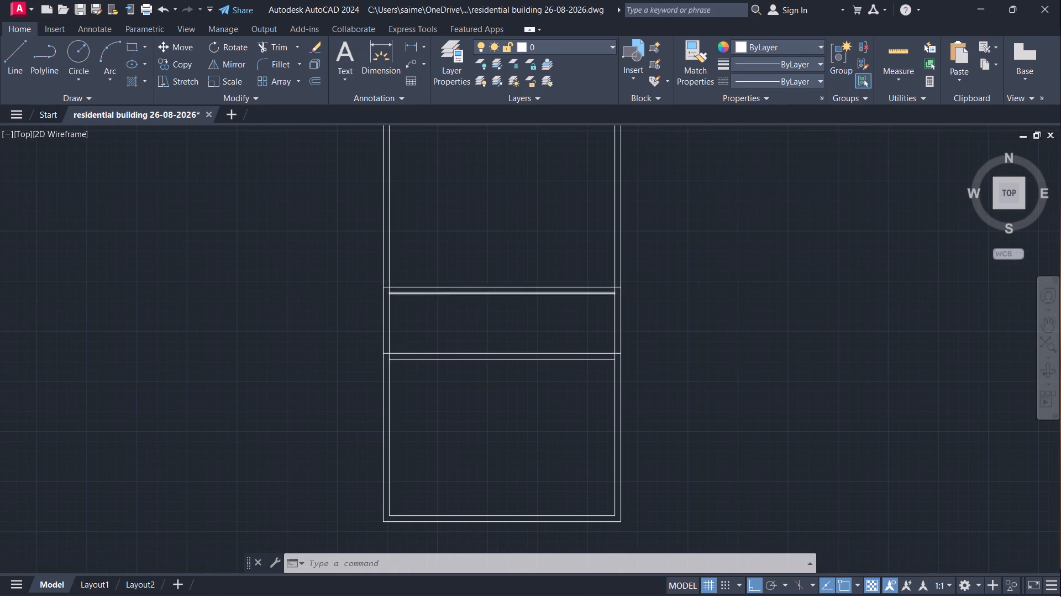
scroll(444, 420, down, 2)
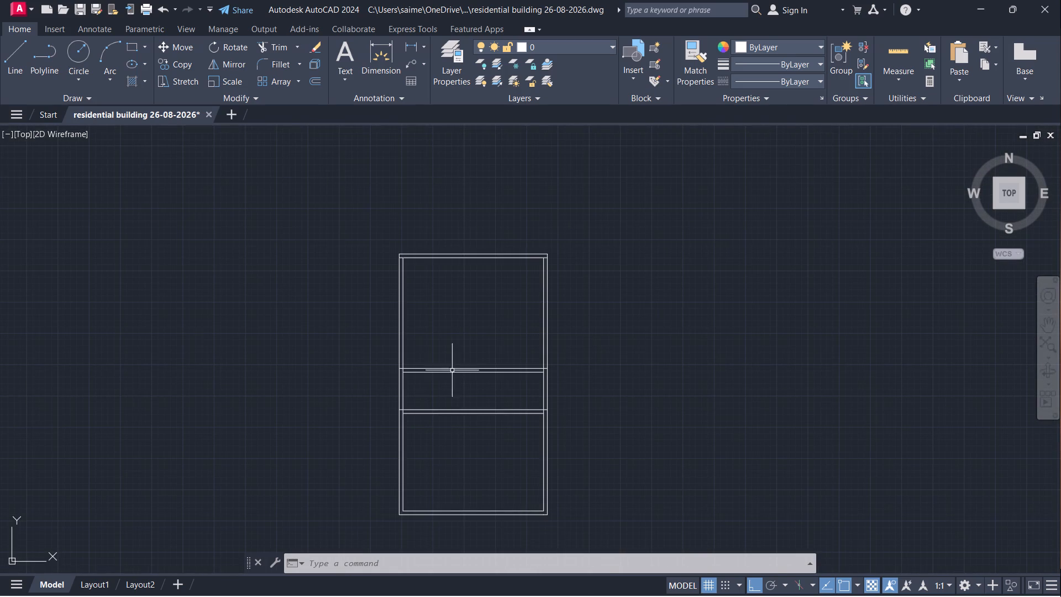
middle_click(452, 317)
Examine the plan's upper corners, where both side walls' inner and outer lines meet the top wall.
scroll(387, 273, up, 2)
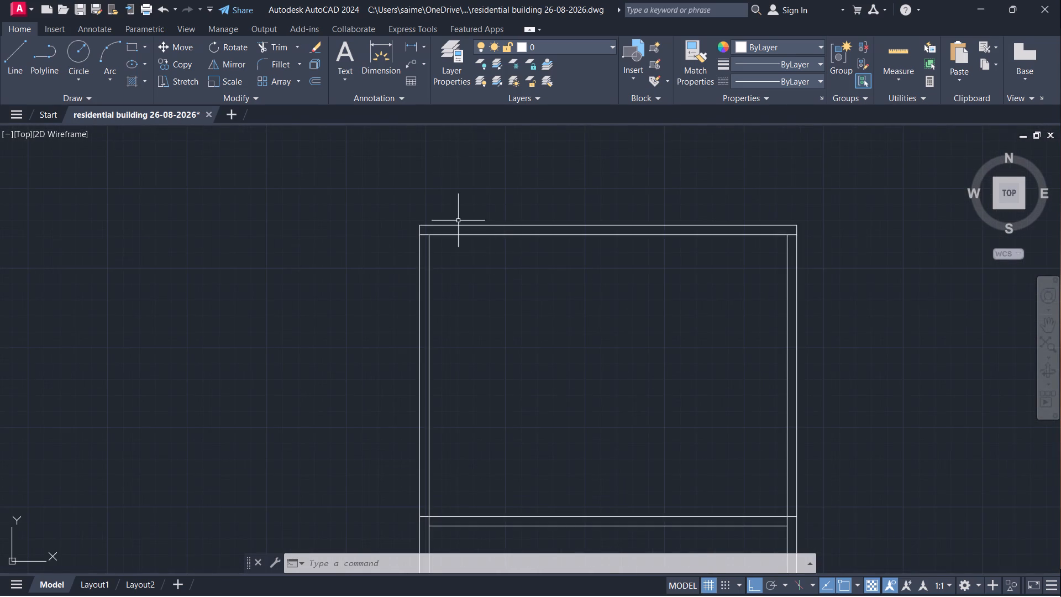
scroll(449, 218, up, 3)
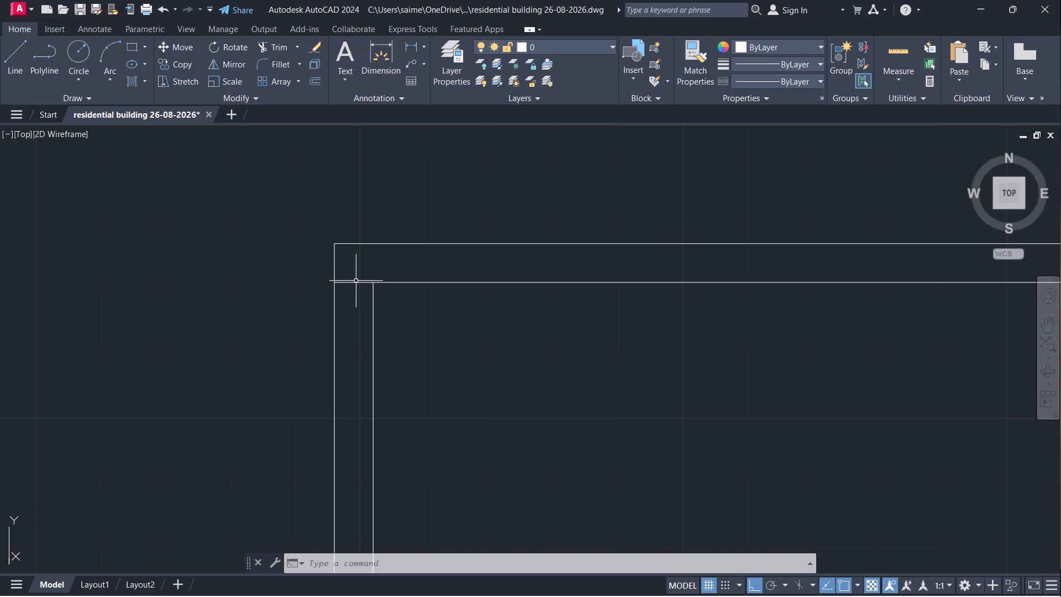
scroll(252, 265, down, 4)
middle_drag(421, 324, 453, 276)
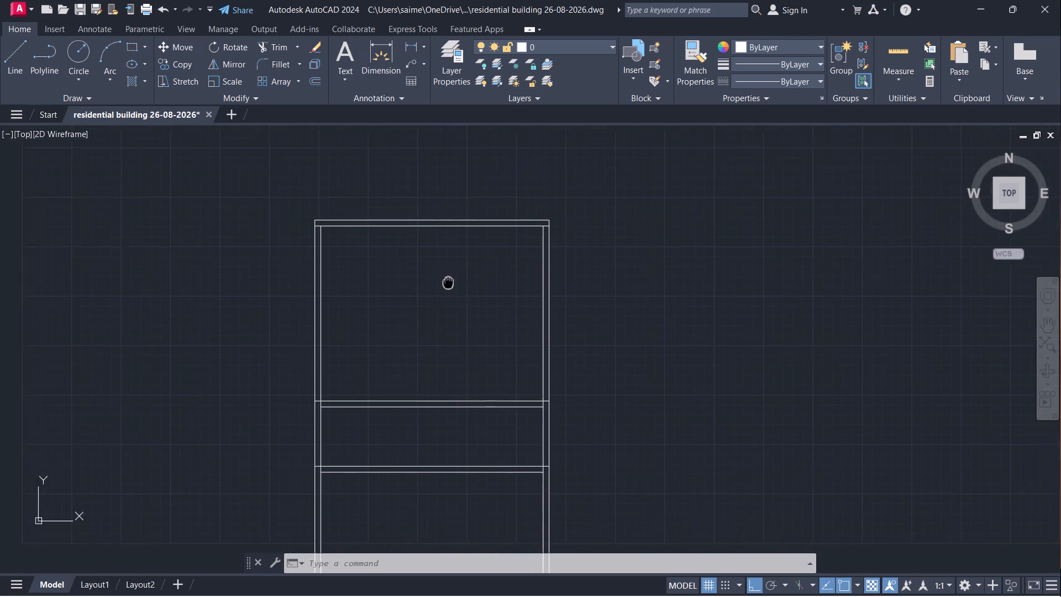
middle_drag(453, 276, 458, 268)
scroll(460, 272, down, 1)
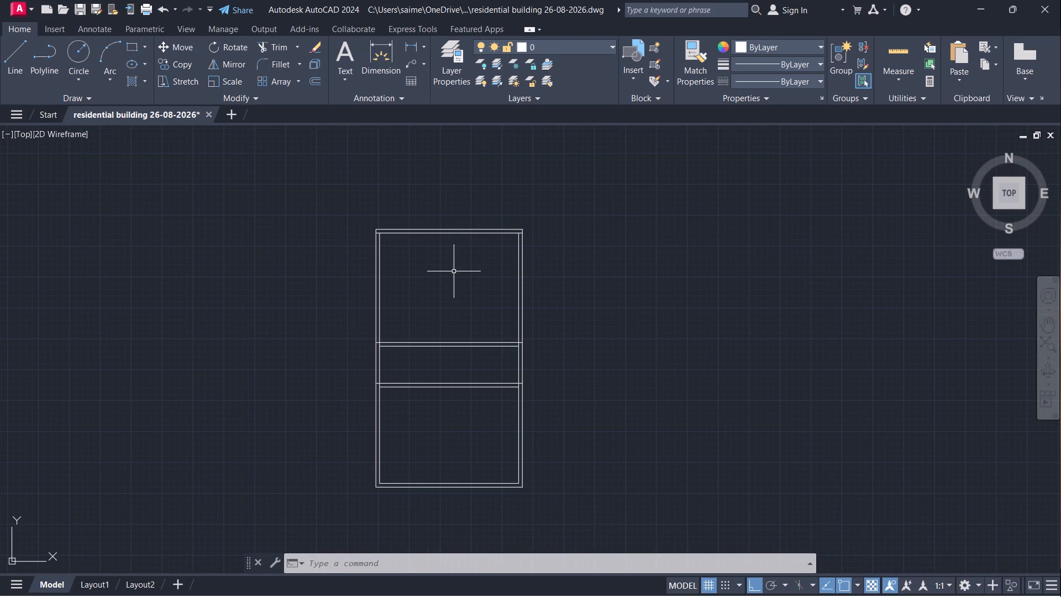
middle_drag(436, 288, 481, 260)
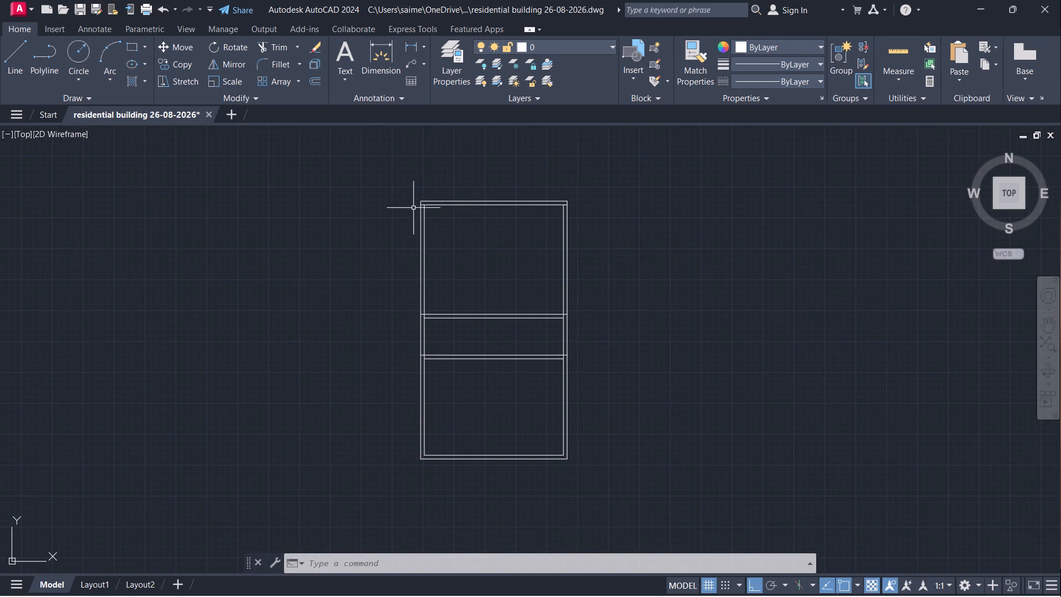
scroll(413, 207, up, 3)
scroll(451, 179, up, 4)
scroll(406, 270, down, 3)
scroll(462, 260, down, 3)
scroll(749, 243, up, 4)
scroll(396, 313, down, 2)
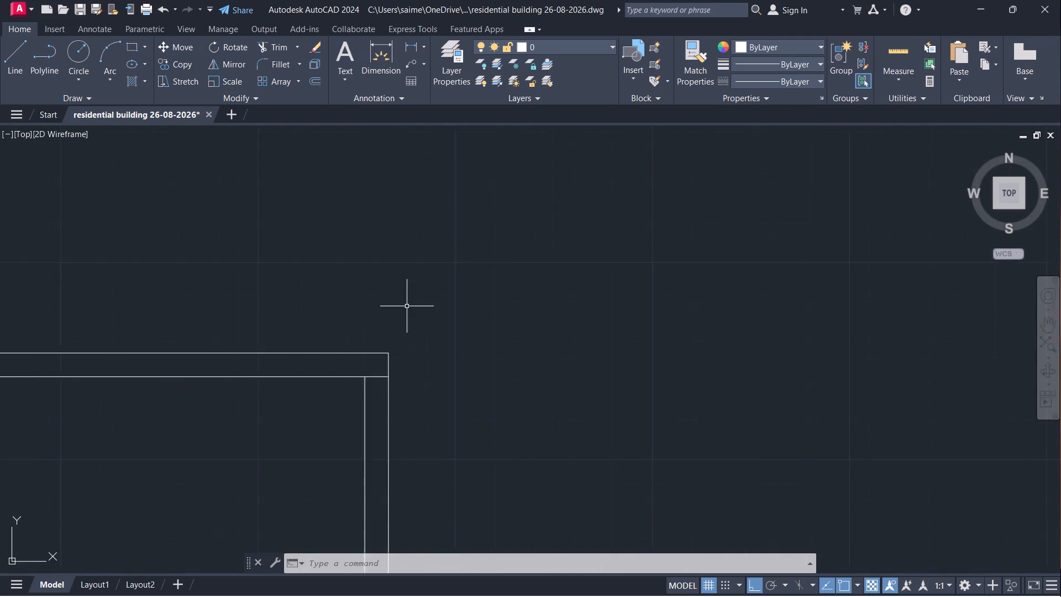
scroll(439, 286, down, 2)
scroll(481, 273, down, 1)
middle_drag(375, 420, 409, 378)
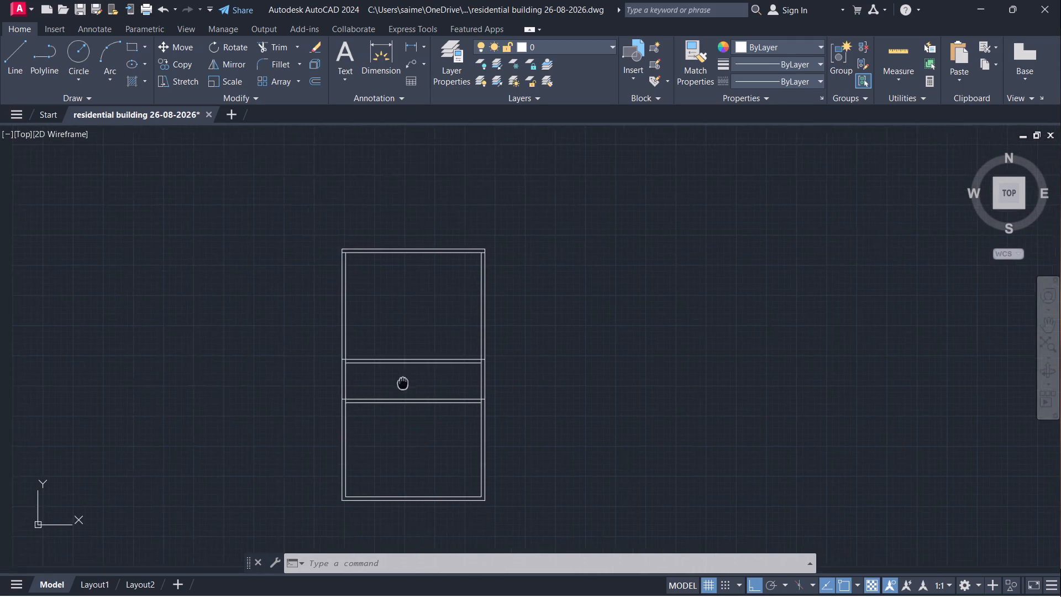
middle_drag(409, 378, 460, 345)
scroll(461, 343, up, 1)
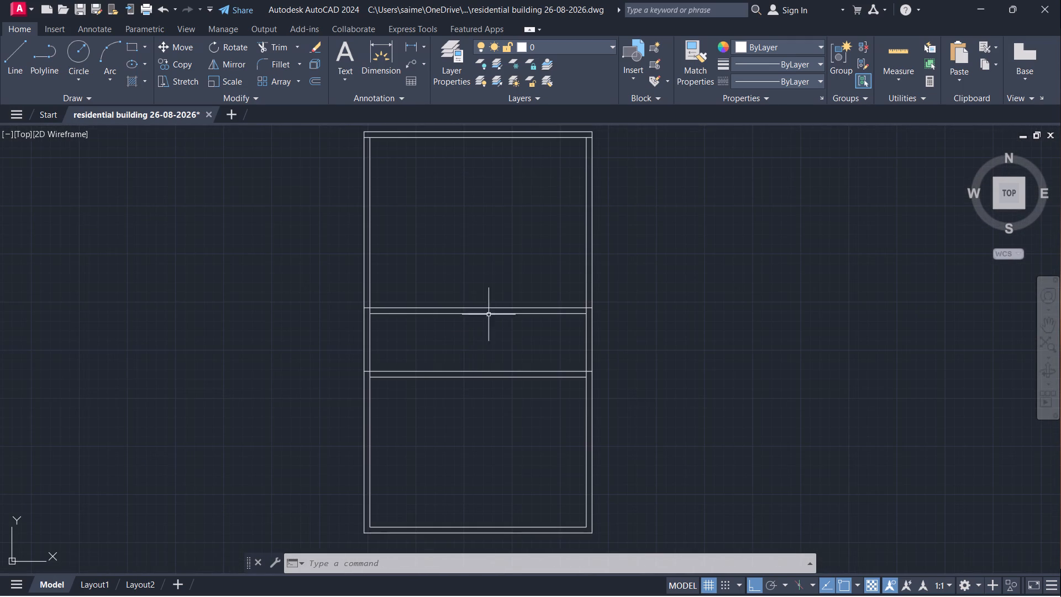
middle_drag(463, 206, 468, 212)
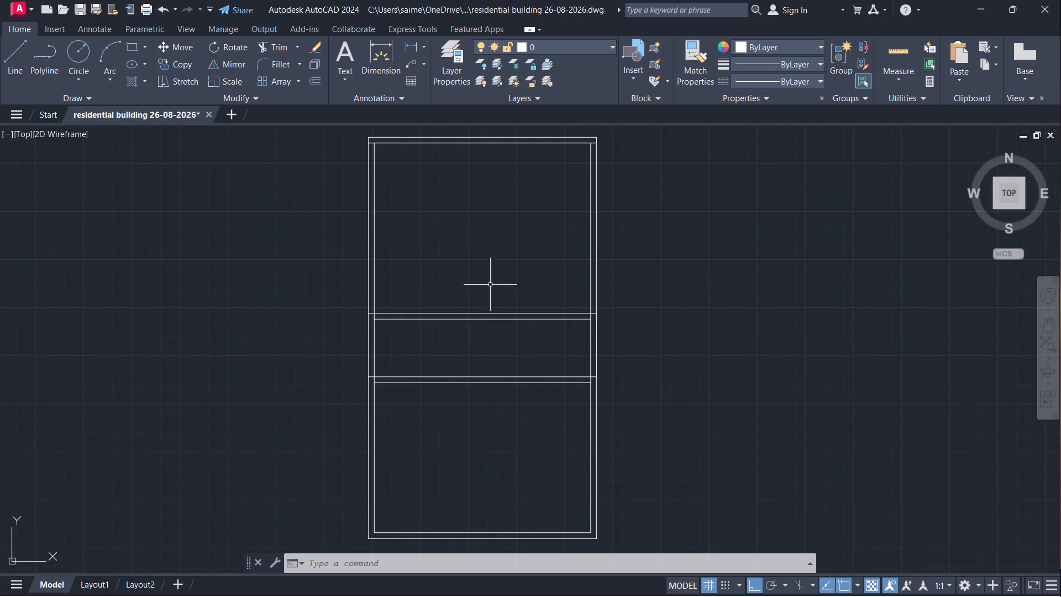
scroll(506, 347, down, 2)
scroll(494, 294, up, 3)
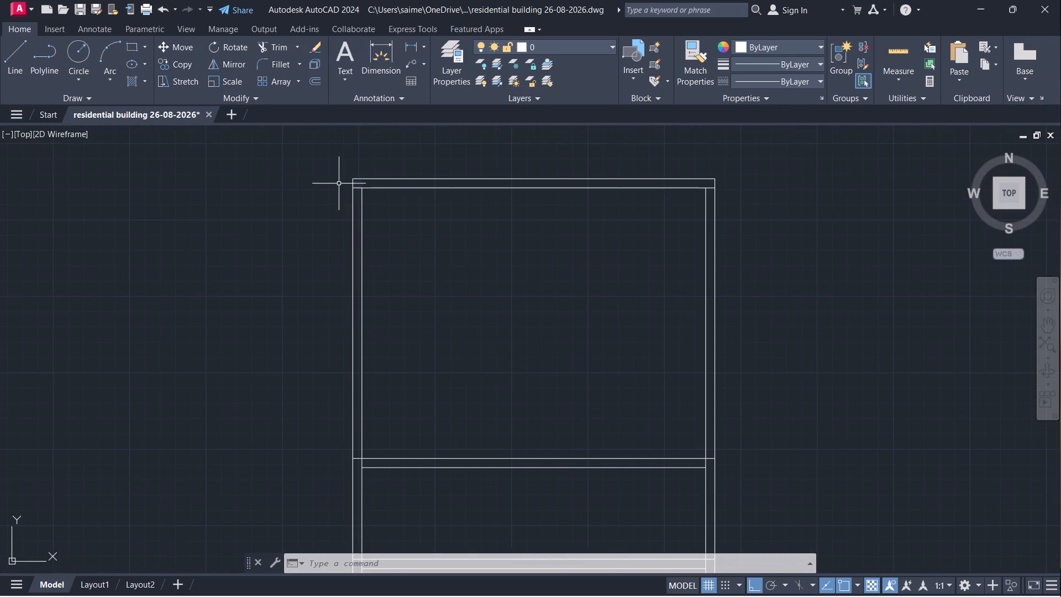
scroll(342, 180, up, 3)
scroll(401, 206, down, 2)
scroll(629, 221, down, 1)
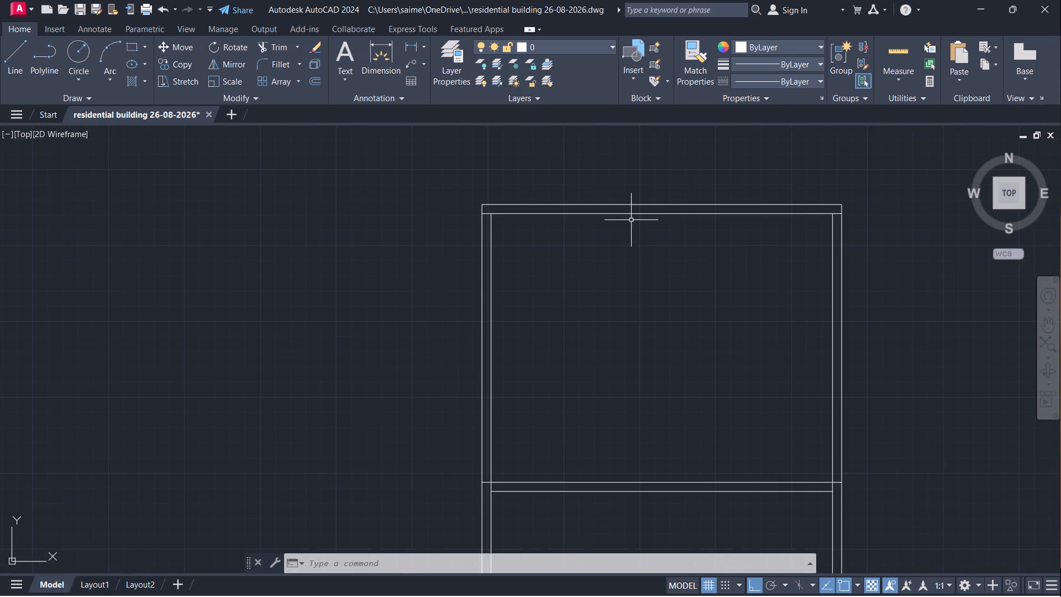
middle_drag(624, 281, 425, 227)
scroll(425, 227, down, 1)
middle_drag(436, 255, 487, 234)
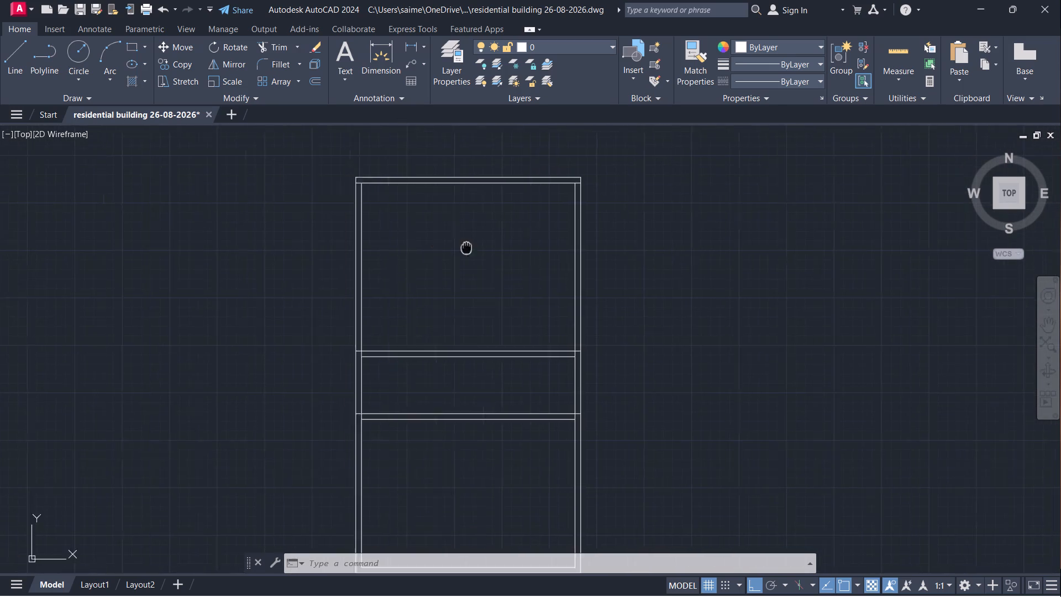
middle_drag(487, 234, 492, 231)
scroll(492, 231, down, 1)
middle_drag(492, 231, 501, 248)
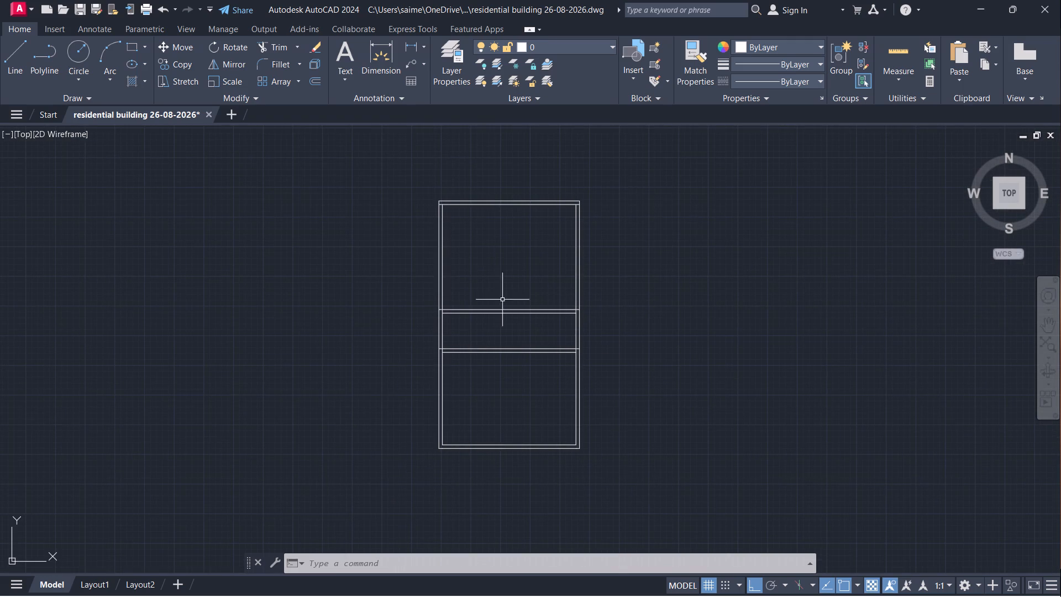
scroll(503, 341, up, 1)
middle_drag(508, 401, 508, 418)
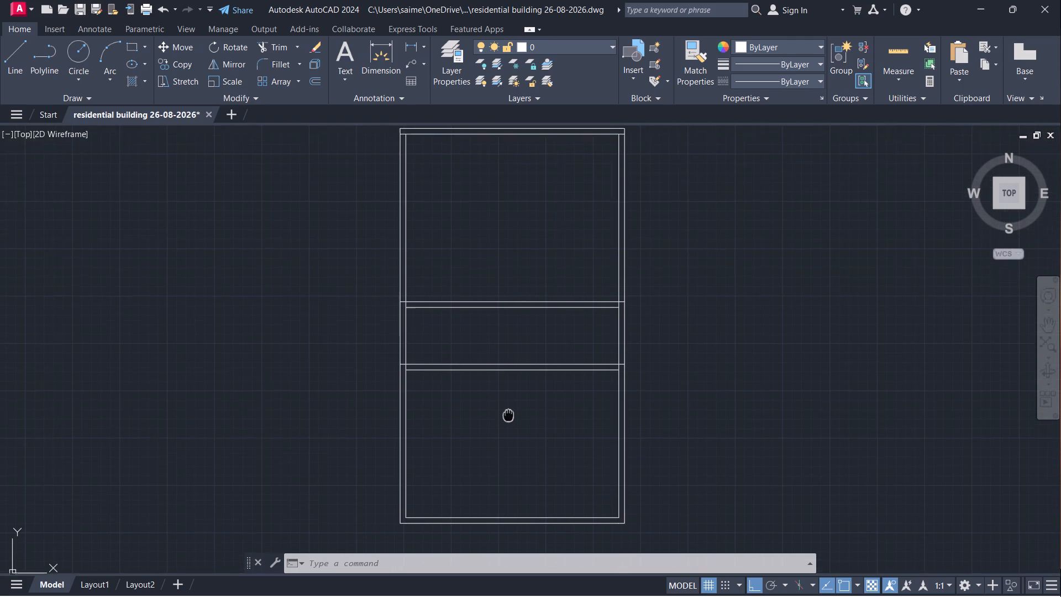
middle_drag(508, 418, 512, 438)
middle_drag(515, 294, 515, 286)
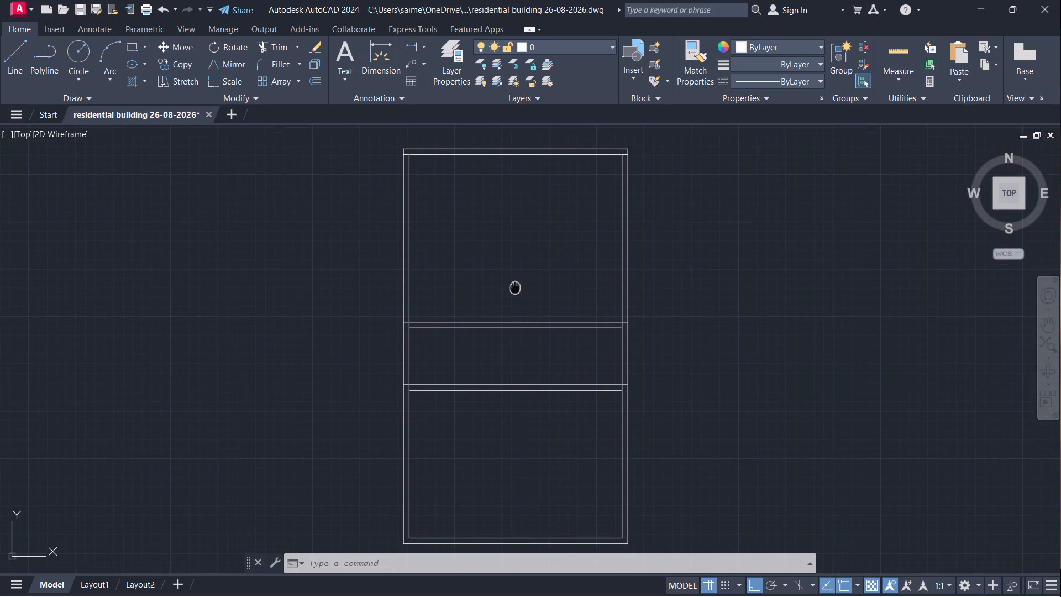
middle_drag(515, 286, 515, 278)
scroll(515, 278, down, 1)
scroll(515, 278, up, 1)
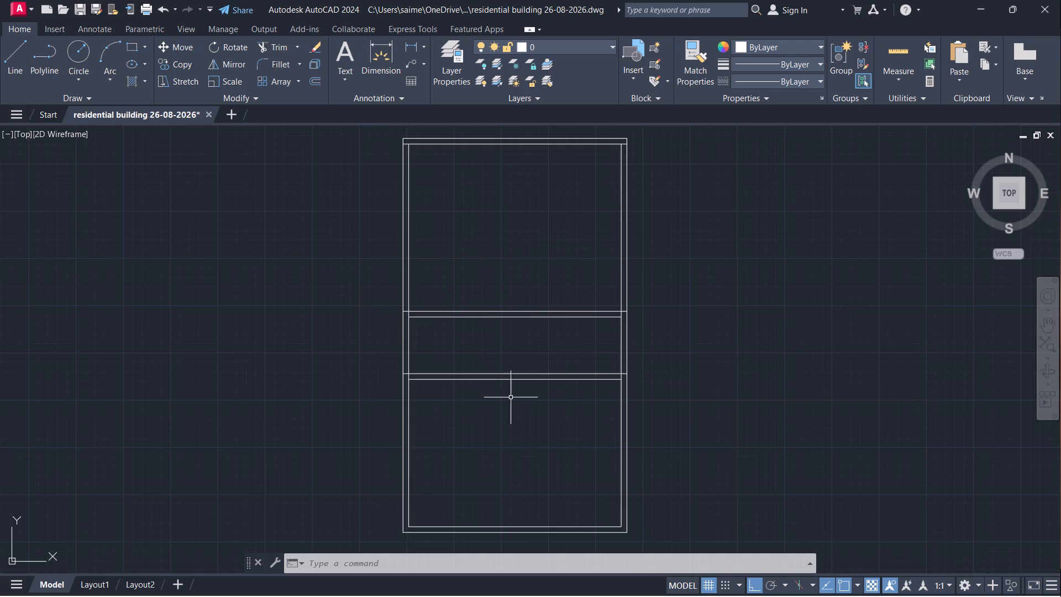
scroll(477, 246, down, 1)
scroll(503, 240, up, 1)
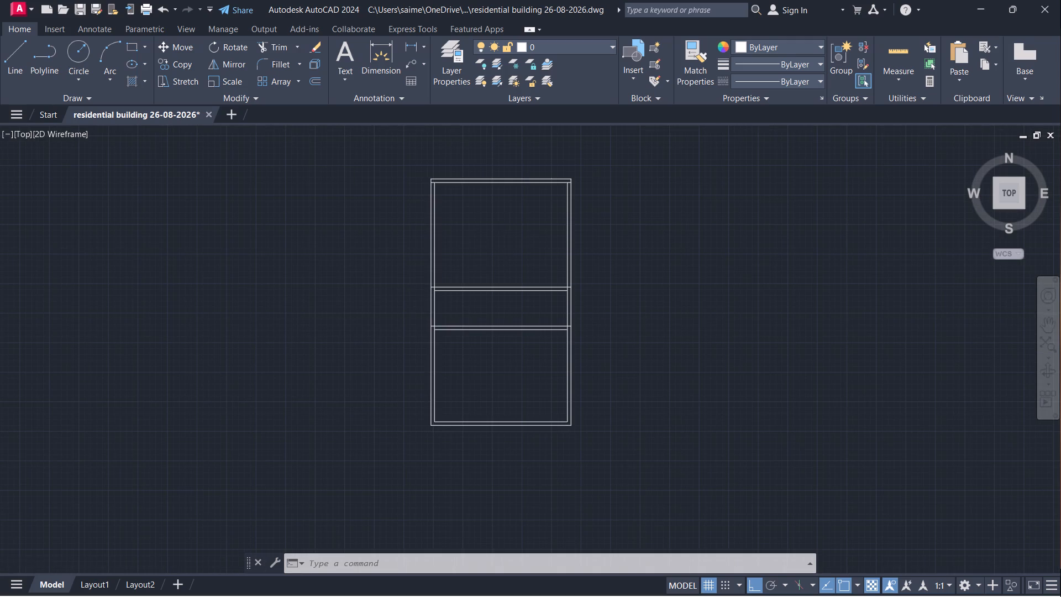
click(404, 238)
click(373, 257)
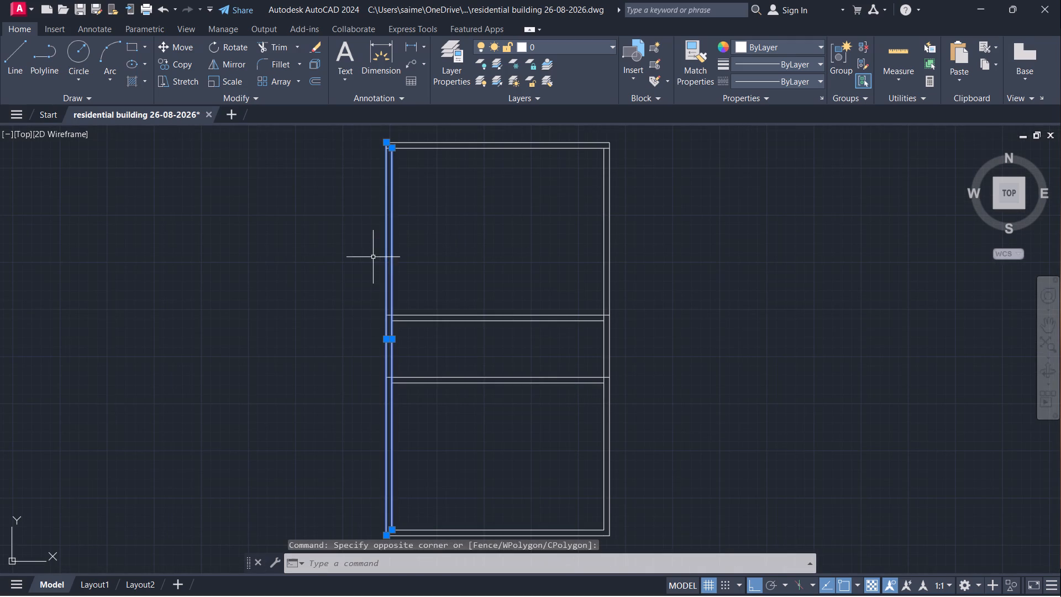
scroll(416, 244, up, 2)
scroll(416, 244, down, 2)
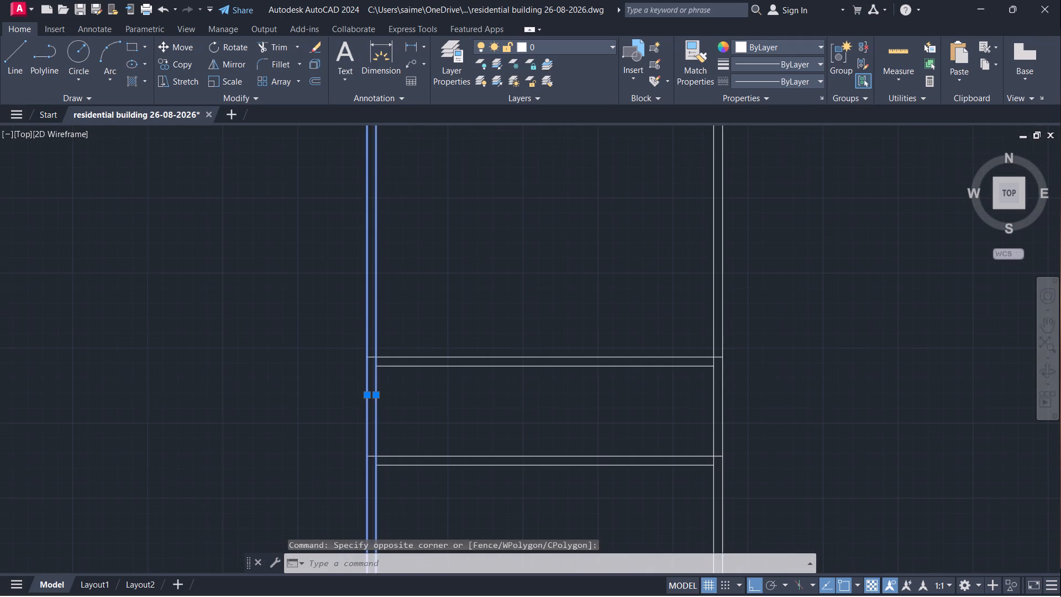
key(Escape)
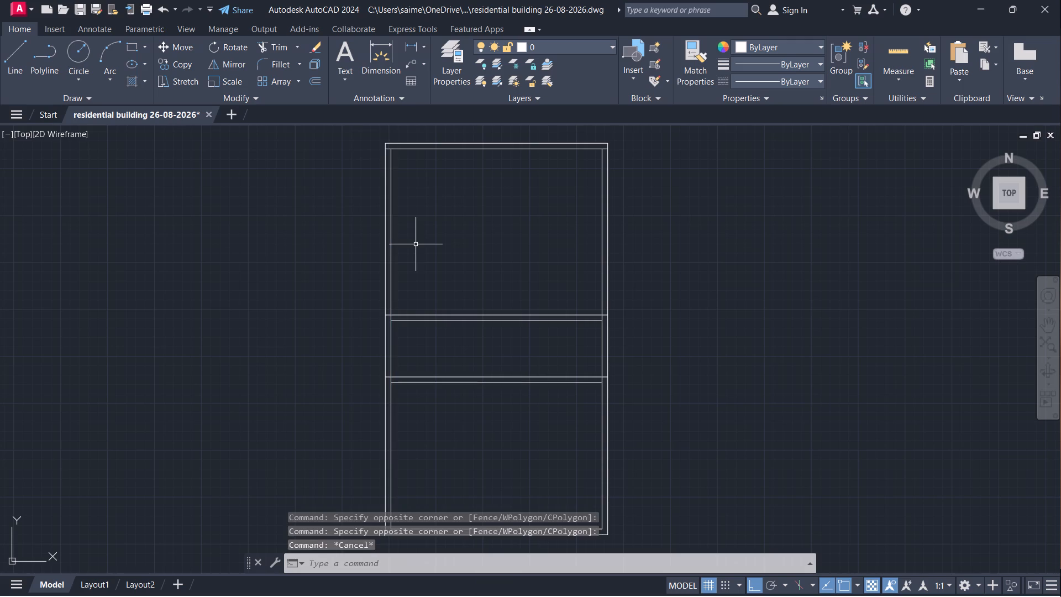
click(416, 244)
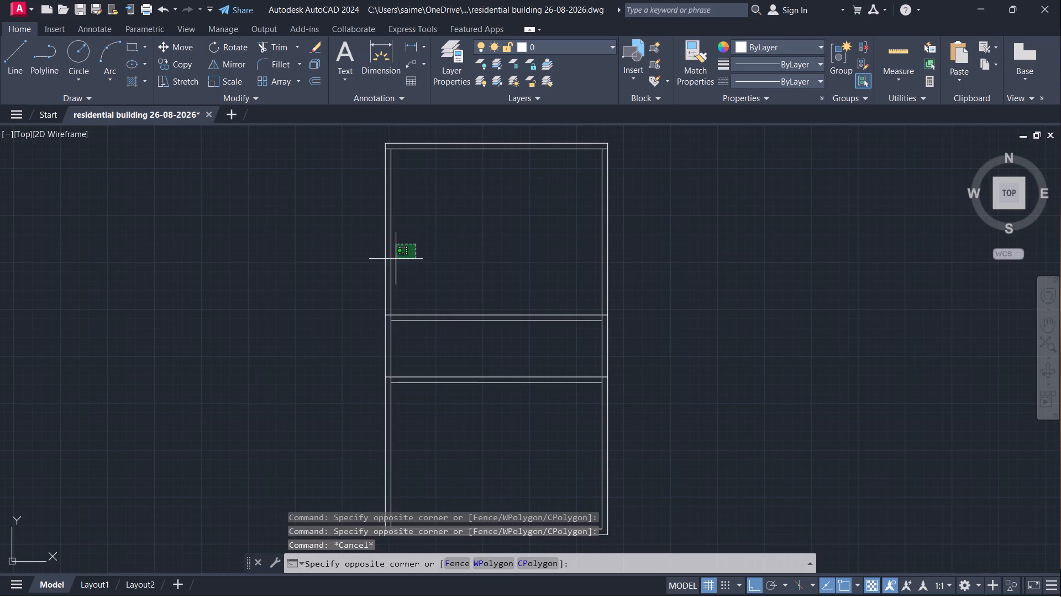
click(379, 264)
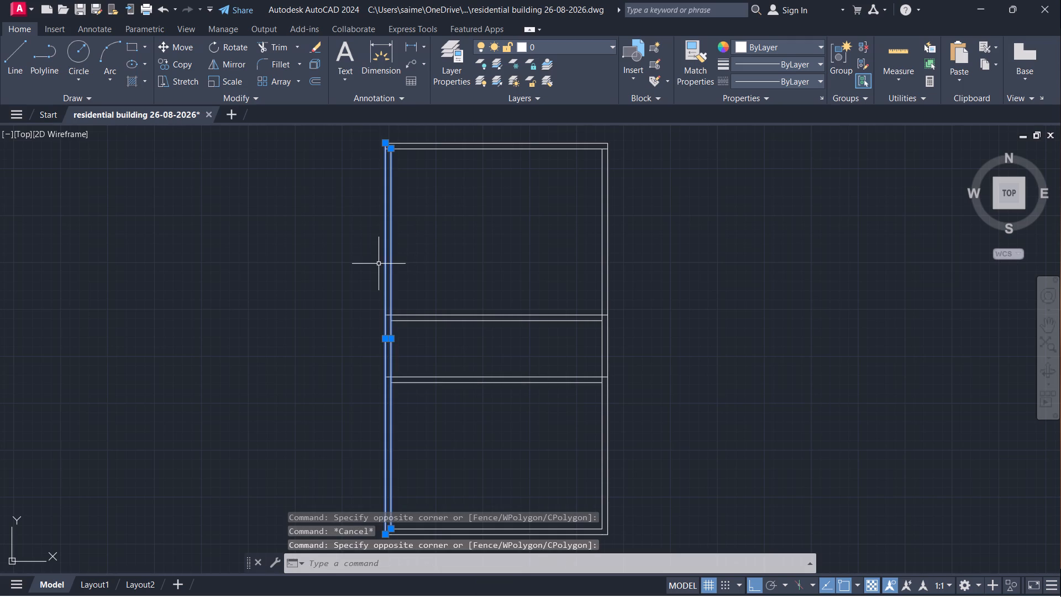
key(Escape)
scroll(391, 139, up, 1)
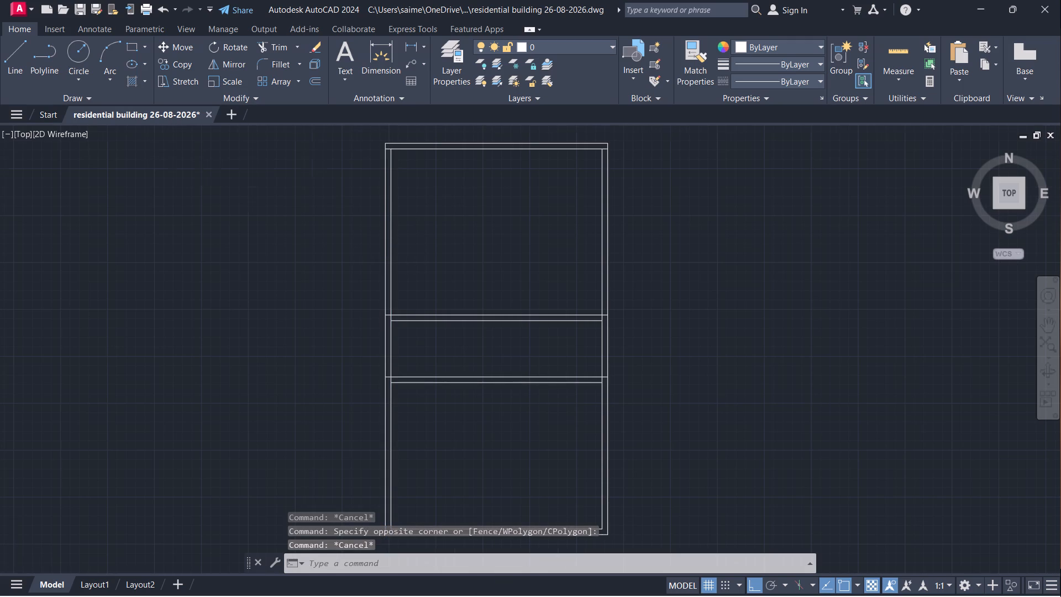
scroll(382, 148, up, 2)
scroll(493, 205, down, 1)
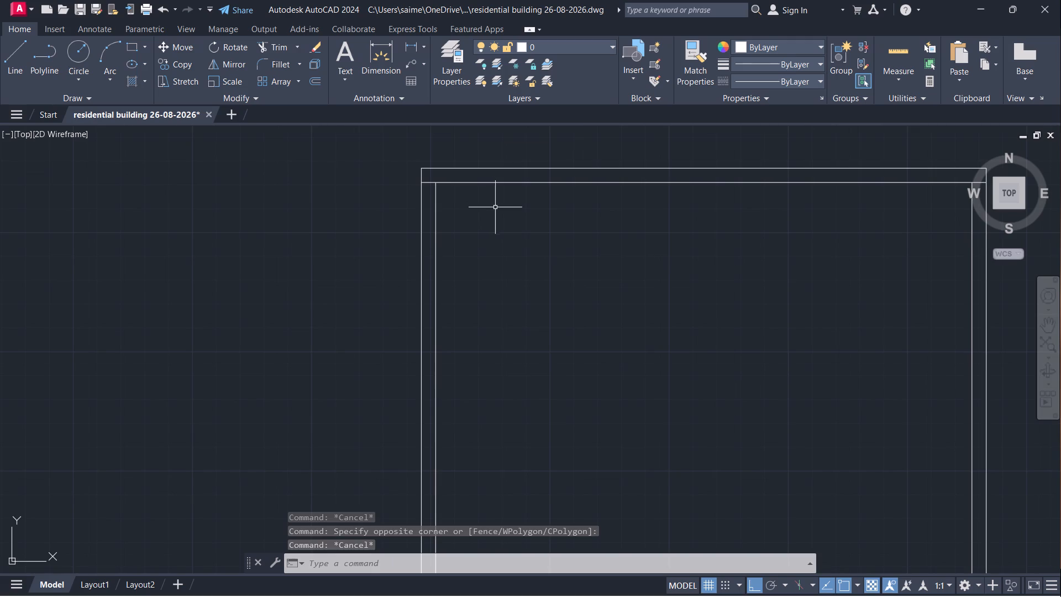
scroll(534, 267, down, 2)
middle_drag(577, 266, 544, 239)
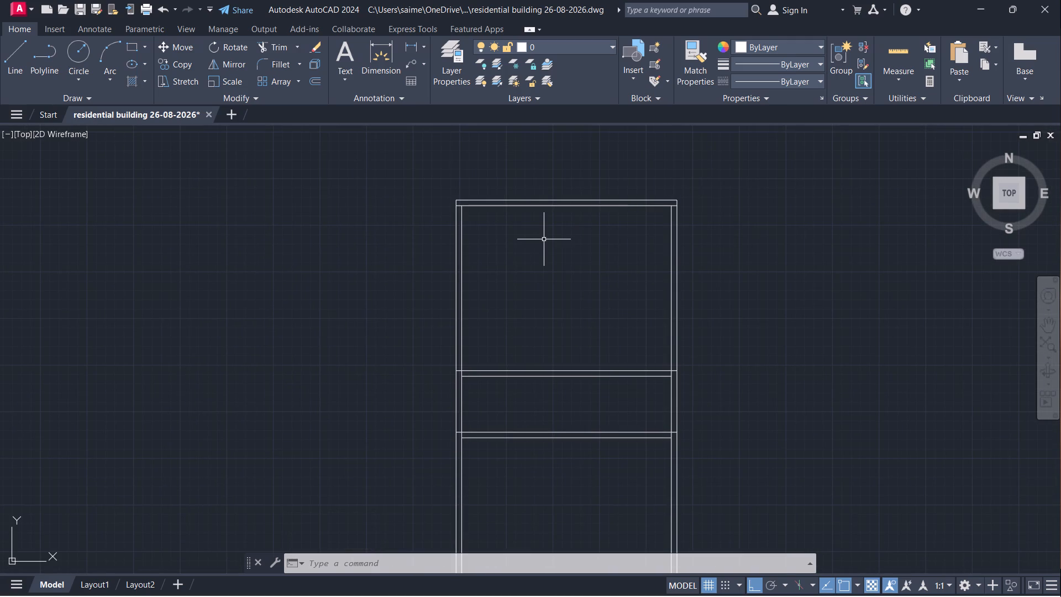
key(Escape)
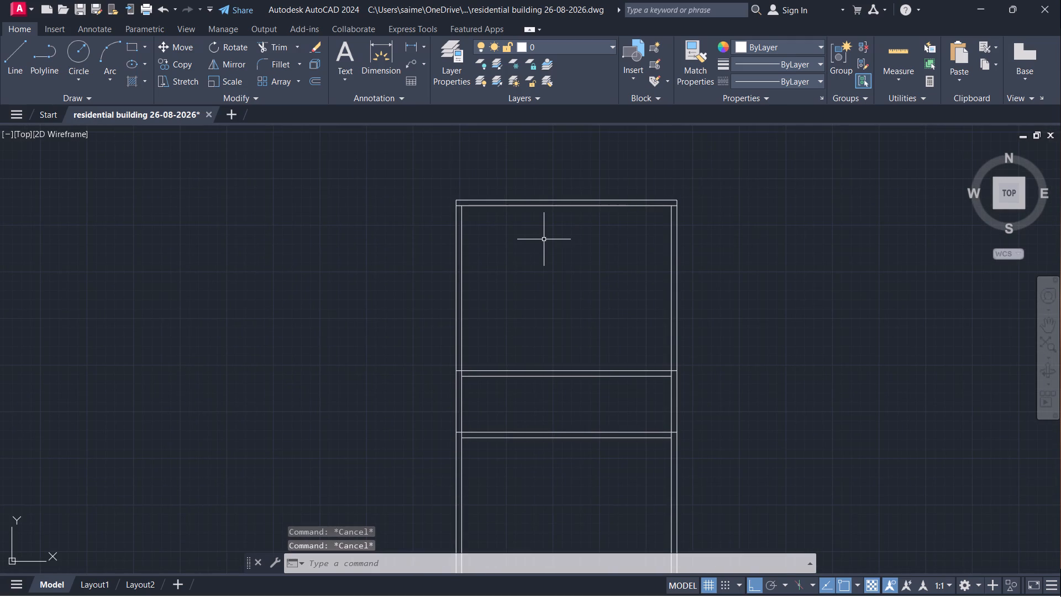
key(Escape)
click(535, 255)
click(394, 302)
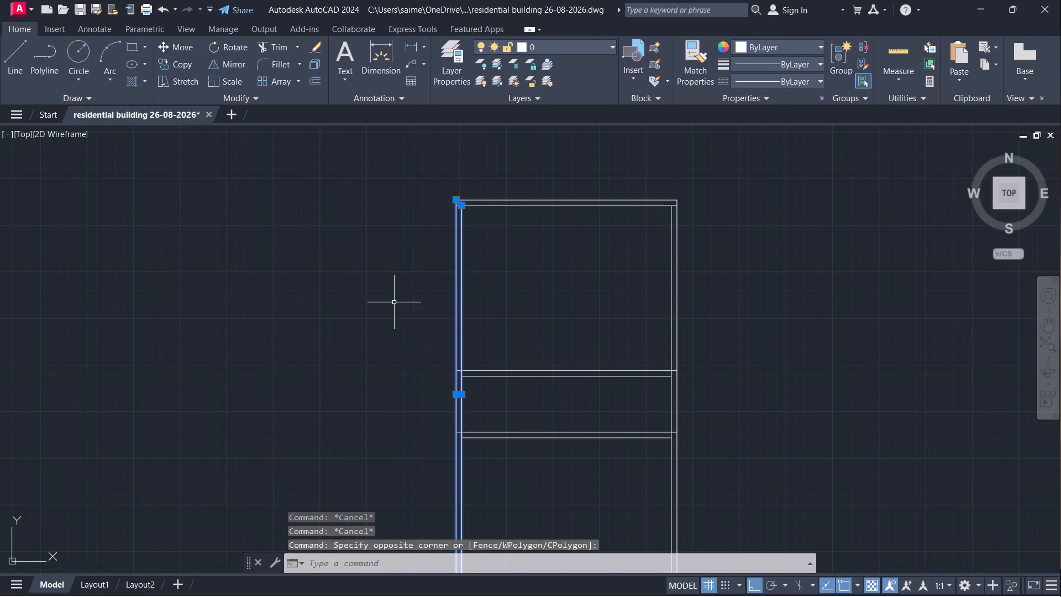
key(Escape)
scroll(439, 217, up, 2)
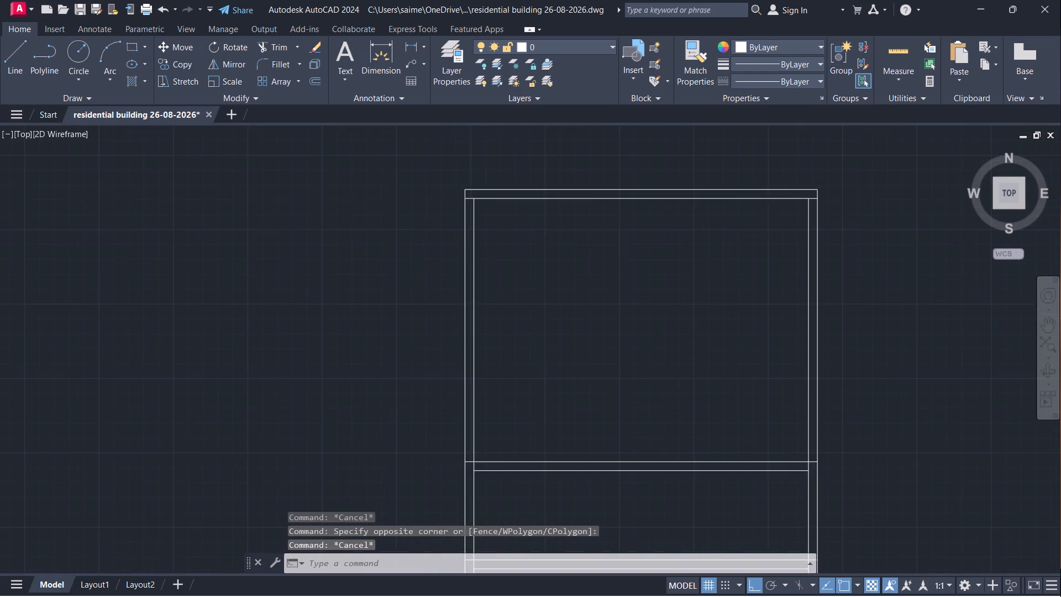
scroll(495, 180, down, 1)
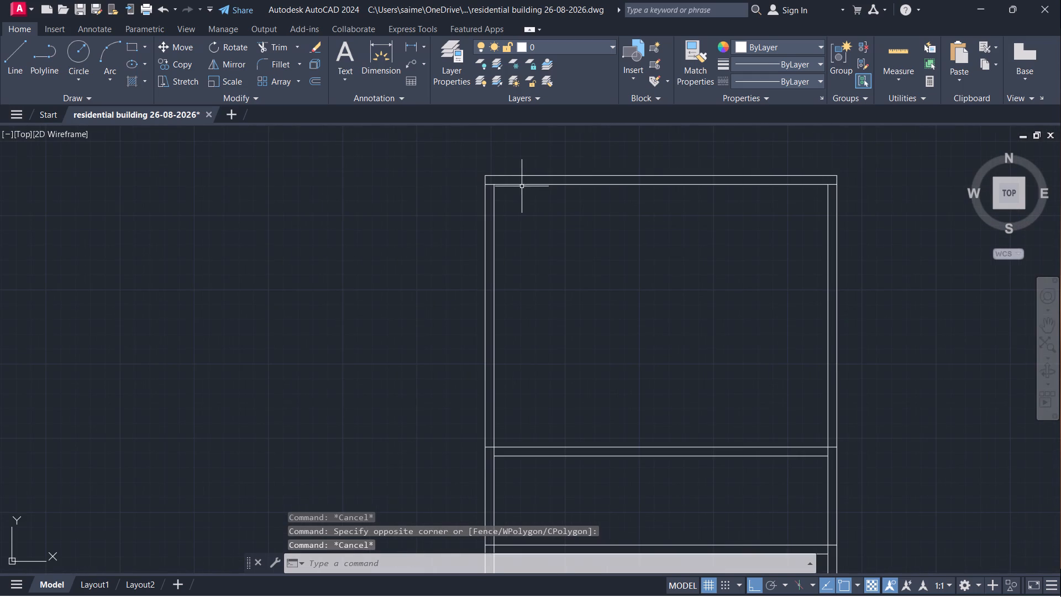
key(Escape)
Move the inner and outer lines of the plan's left wall 1' outward, away from the rooms.
click(553, 256)
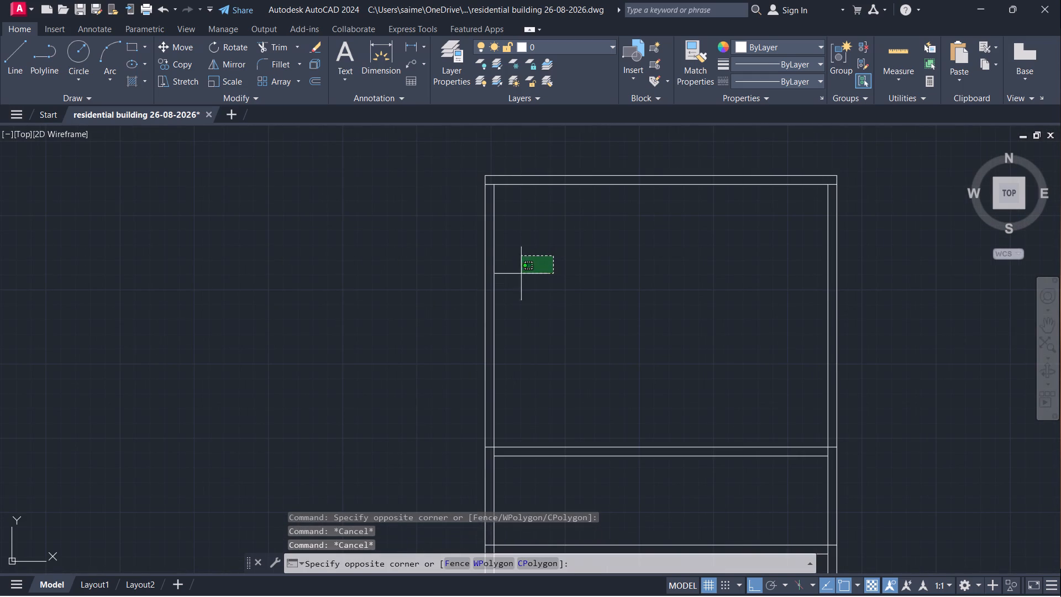
click(454, 297)
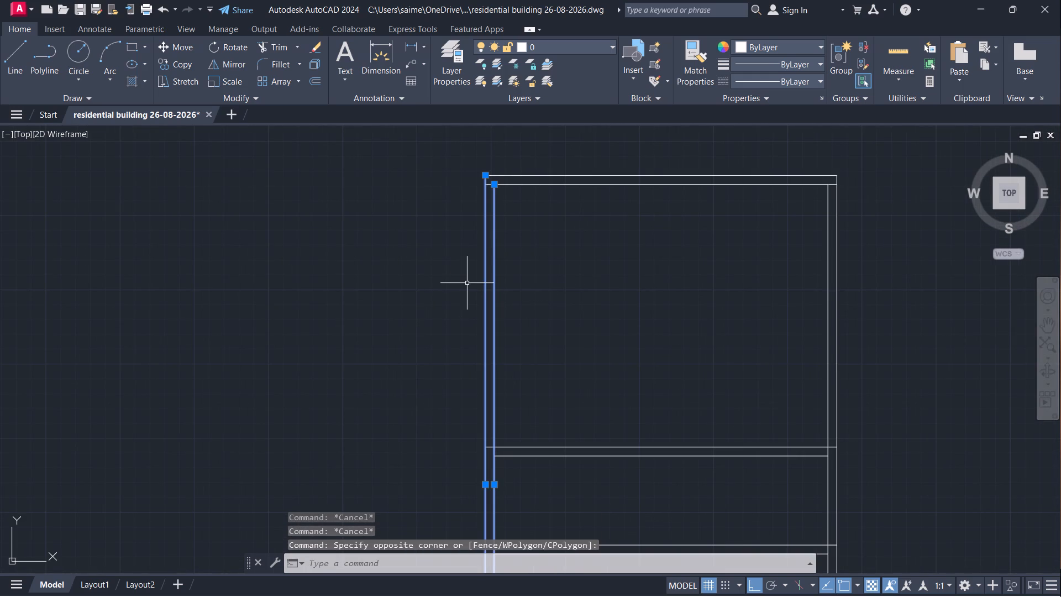
key(m)
key(Return)
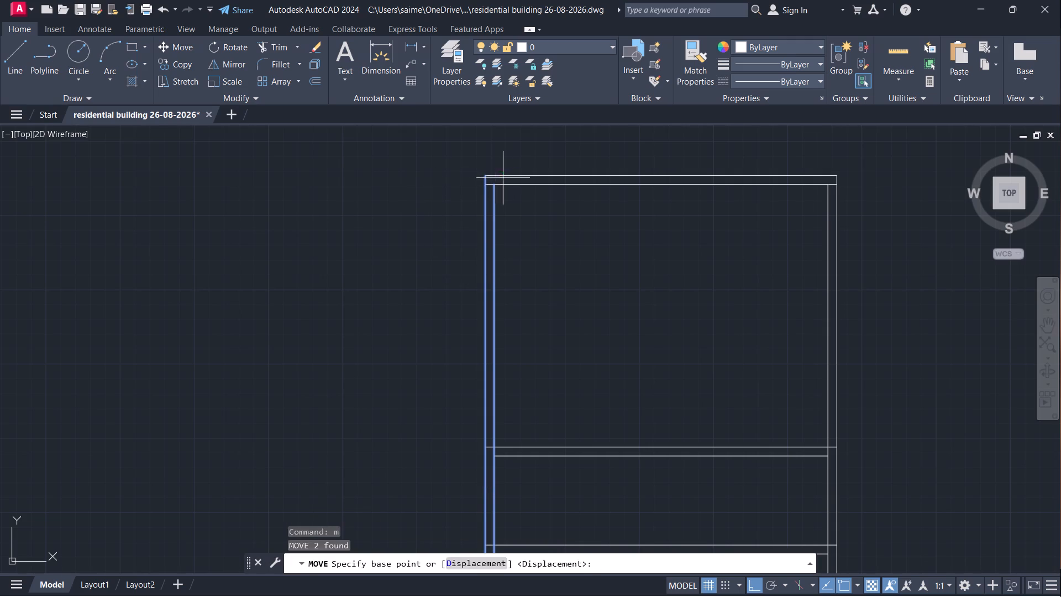
click(494, 181)
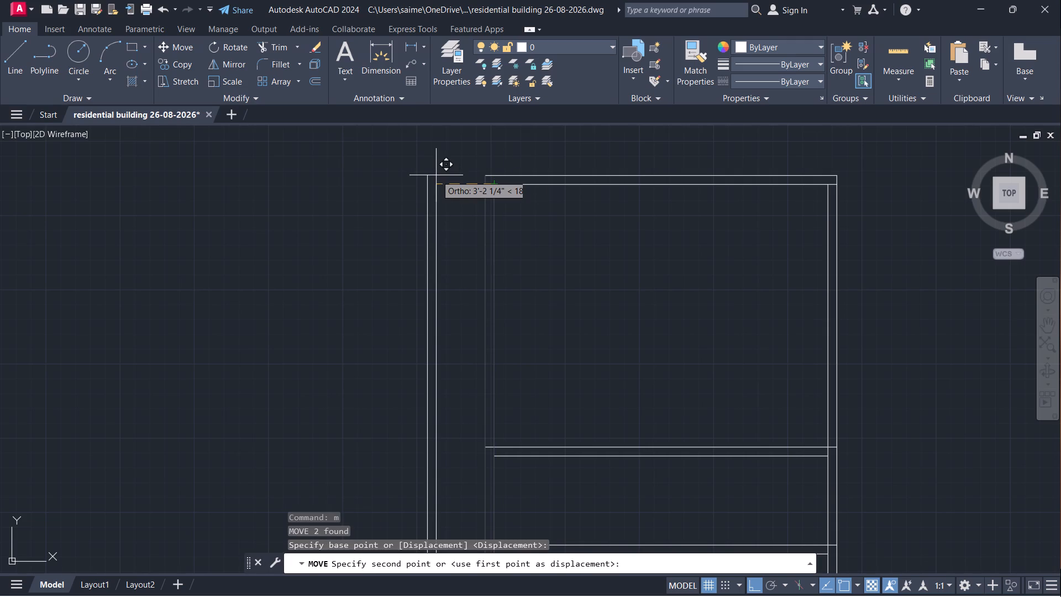
key(1)
key(apostrophe)
key(Return)
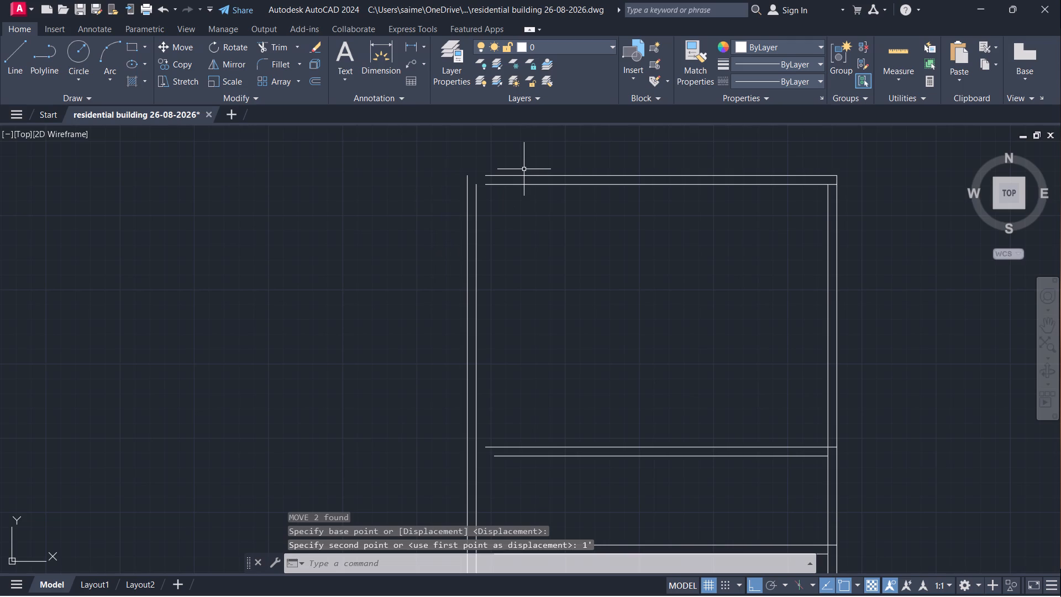
Extend the bottom wall's outer and inner lines to the relocated left wall's matching lines to close the lower-left corner.
scroll(524, 169, down, 1)
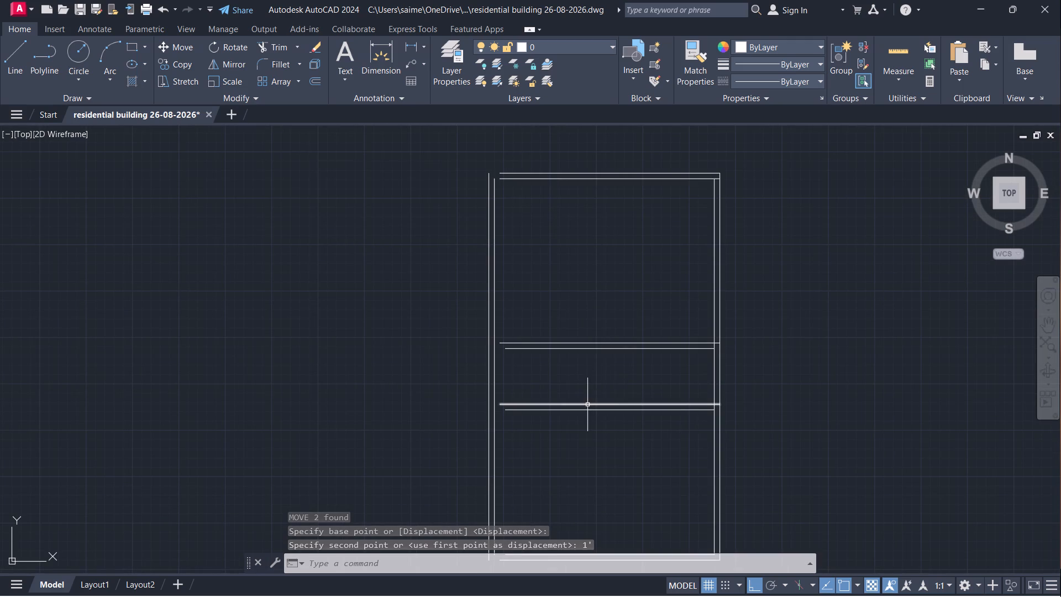
middle_drag(576, 475, 550, 427)
scroll(560, 453, down, 1)
scroll(519, 502, up, 2)
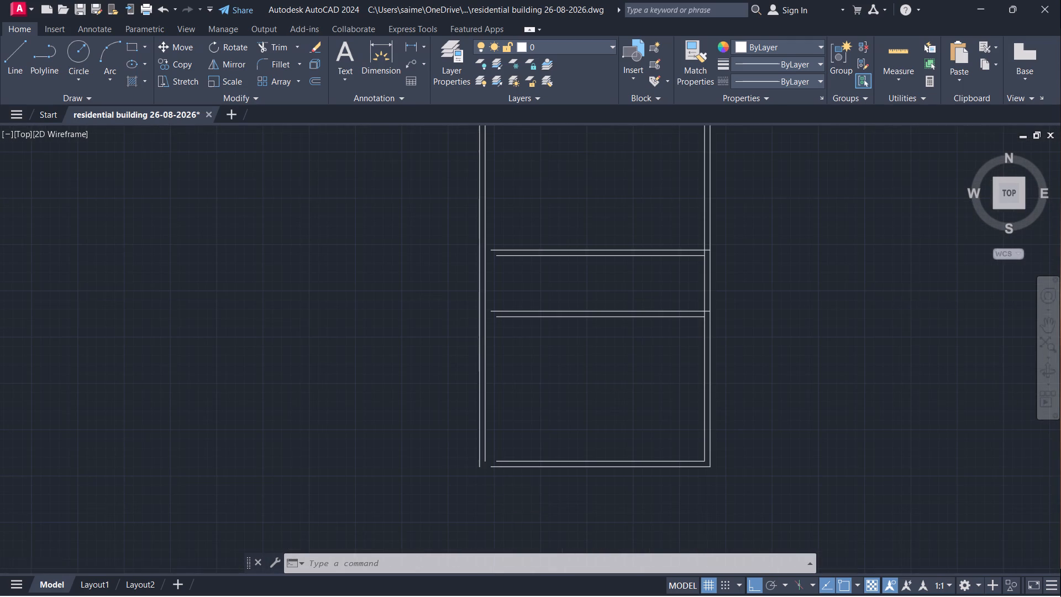
scroll(501, 483, up, 1)
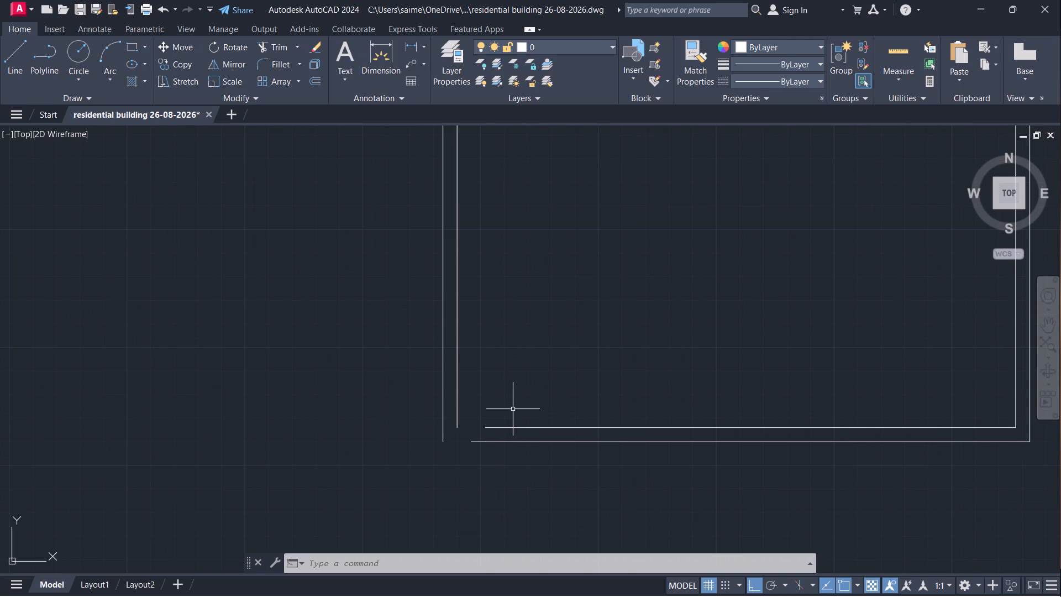
key(Escape)
text(ex)
key(Return)
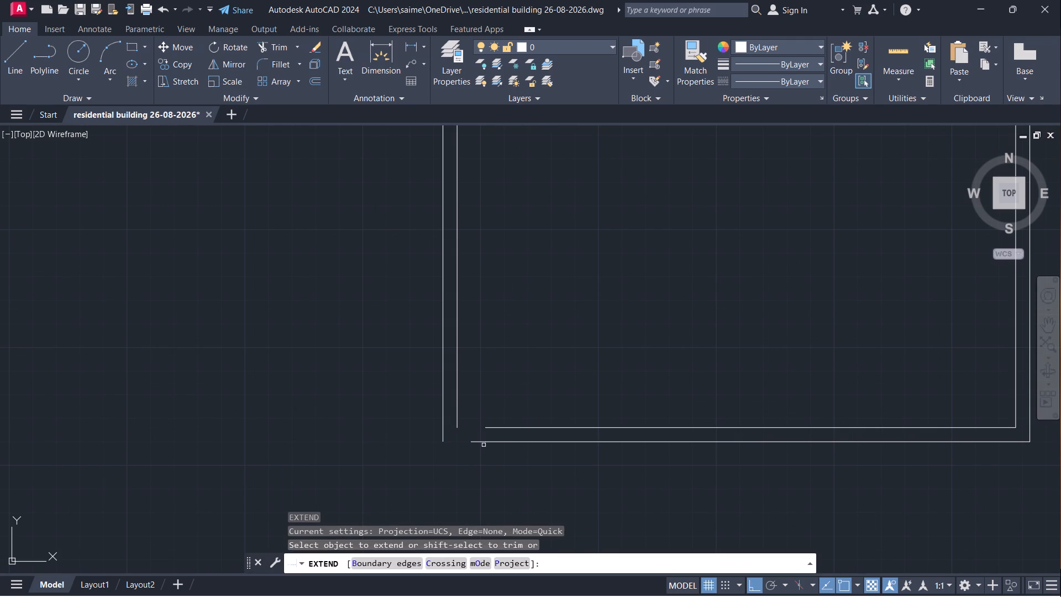
click(484, 443)
click(477, 444)
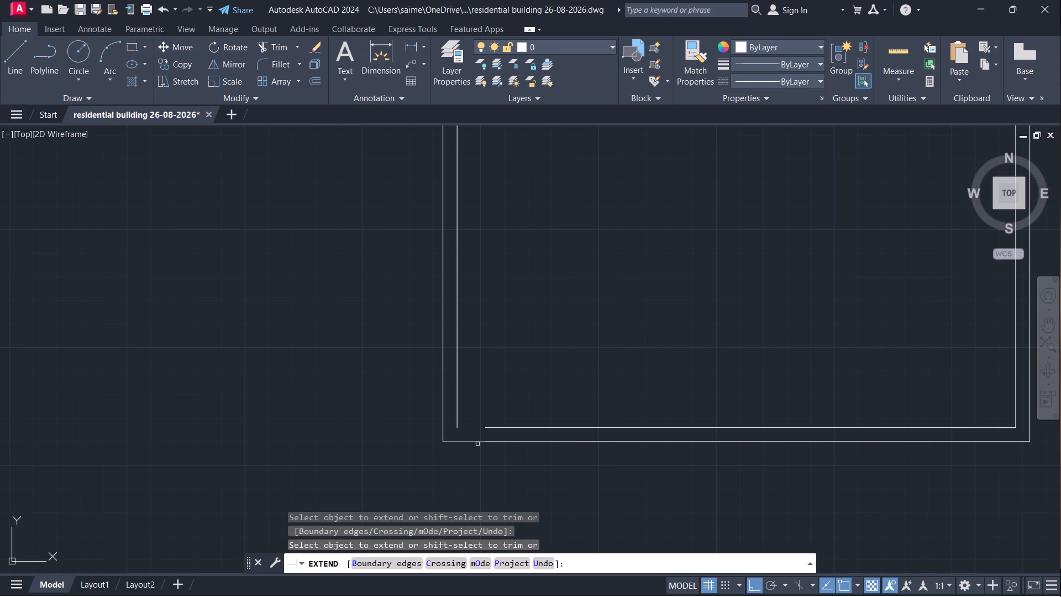
click(498, 429)
Extend the lines of both horizontal partitions to the left wall, upper lines to its outer line and lower lines to its inner line.
scroll(522, 403, down, 2)
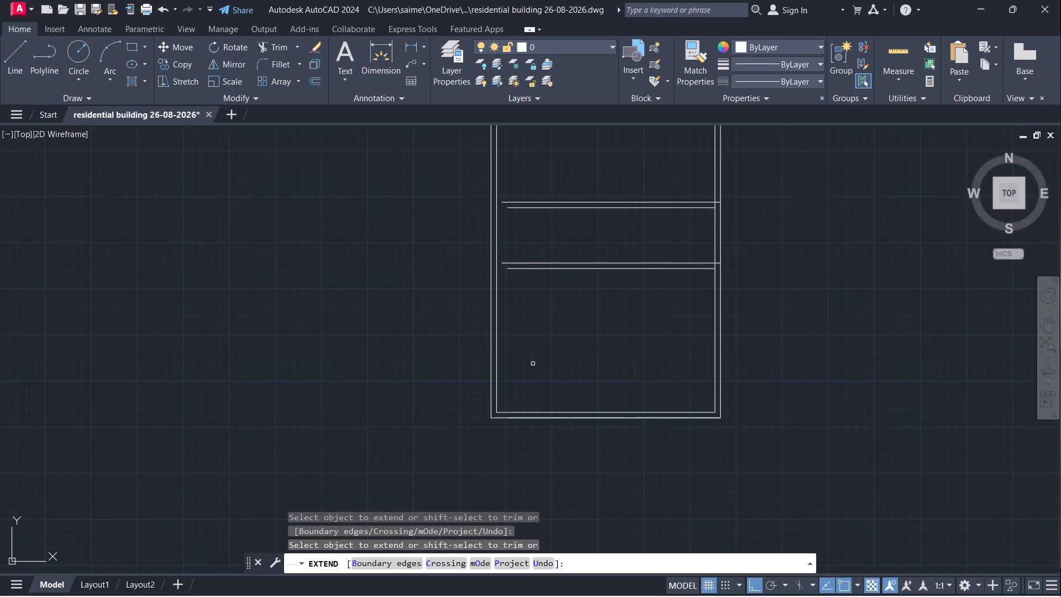
click(519, 268)
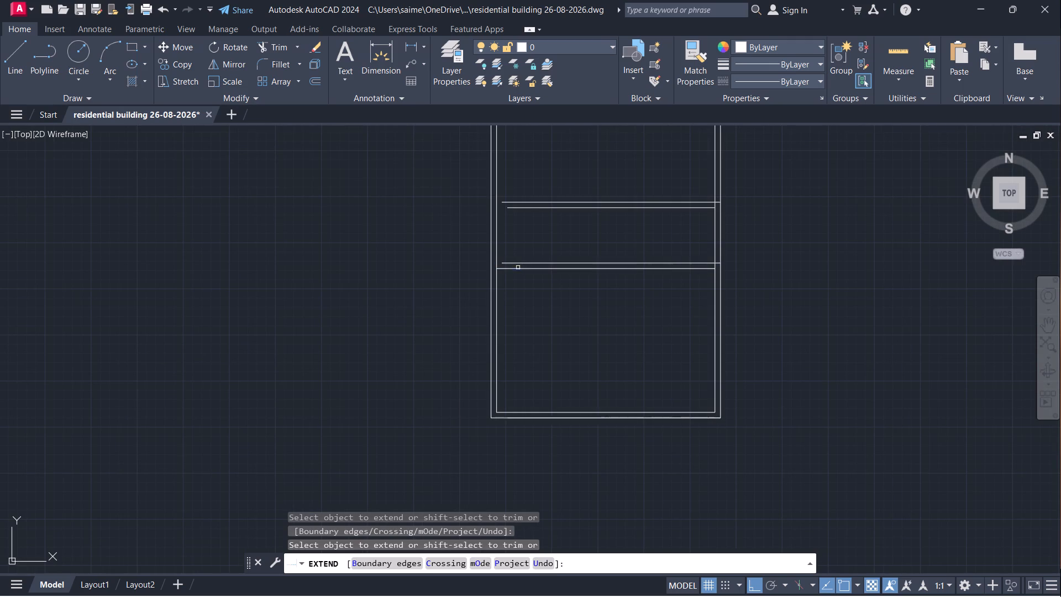
click(518, 263)
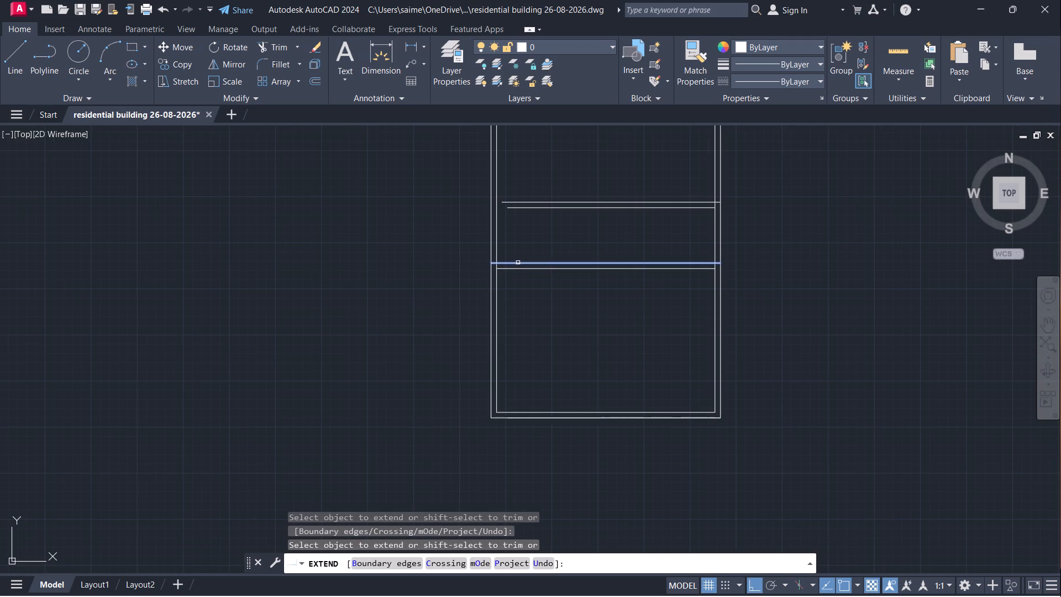
click(499, 265)
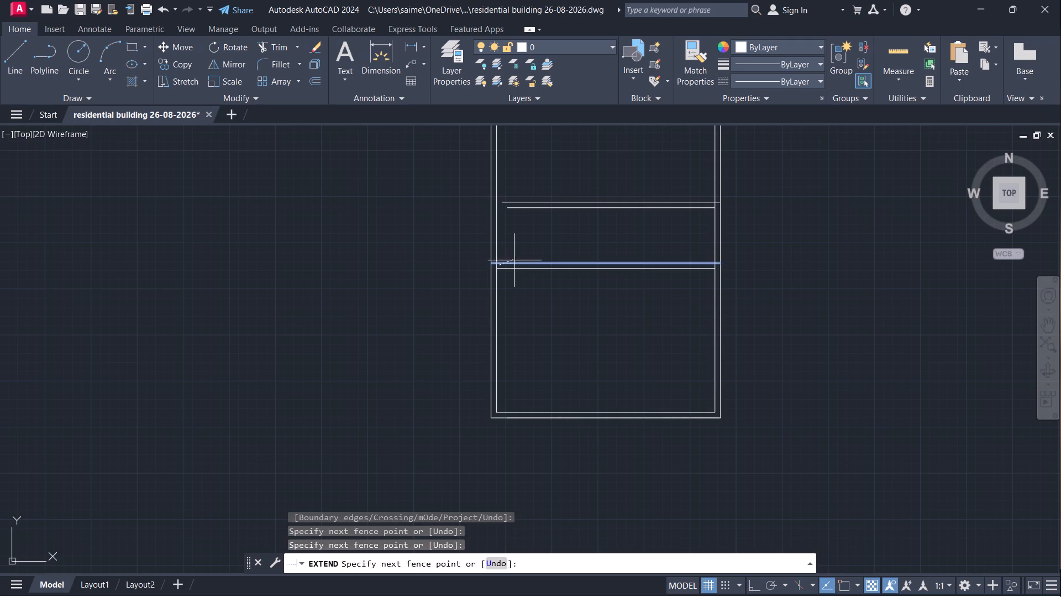
click(513, 255)
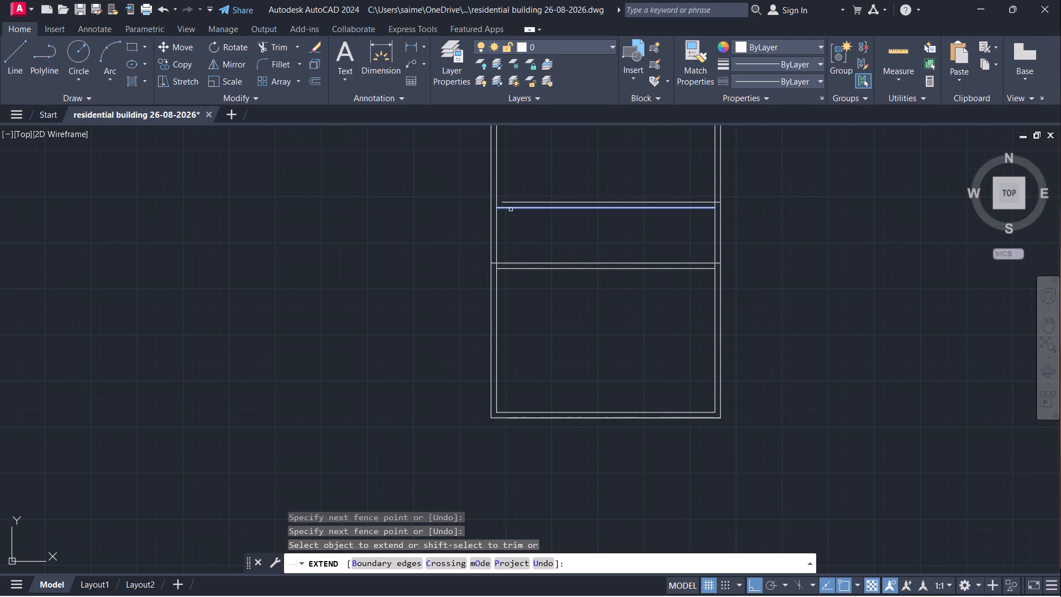
click(511, 209)
click(514, 204)
click(514, 204)
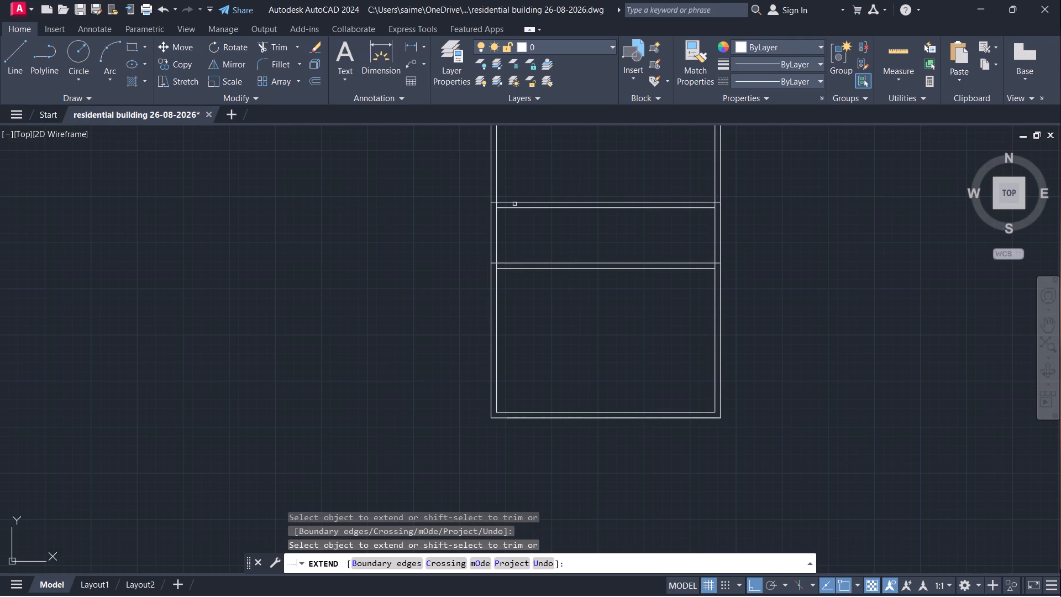
Extend the top wall's inner and outer lines to the left wall to close the upper-left corner.
scroll(518, 192, down, 1)
middle_drag(518, 192, 426, 401)
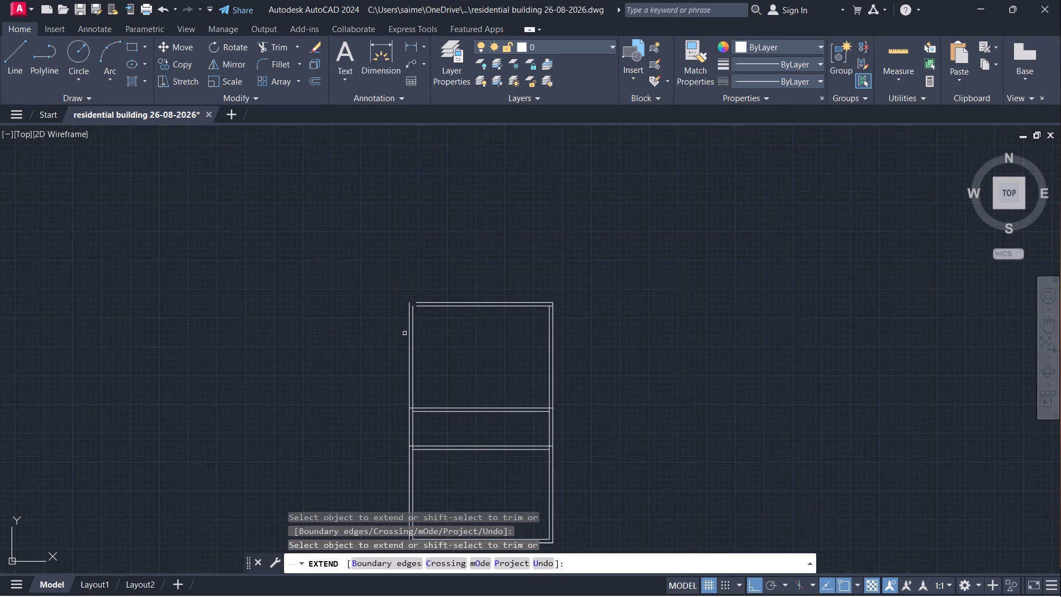
scroll(407, 302, up, 1)
click(444, 309)
click(448, 304)
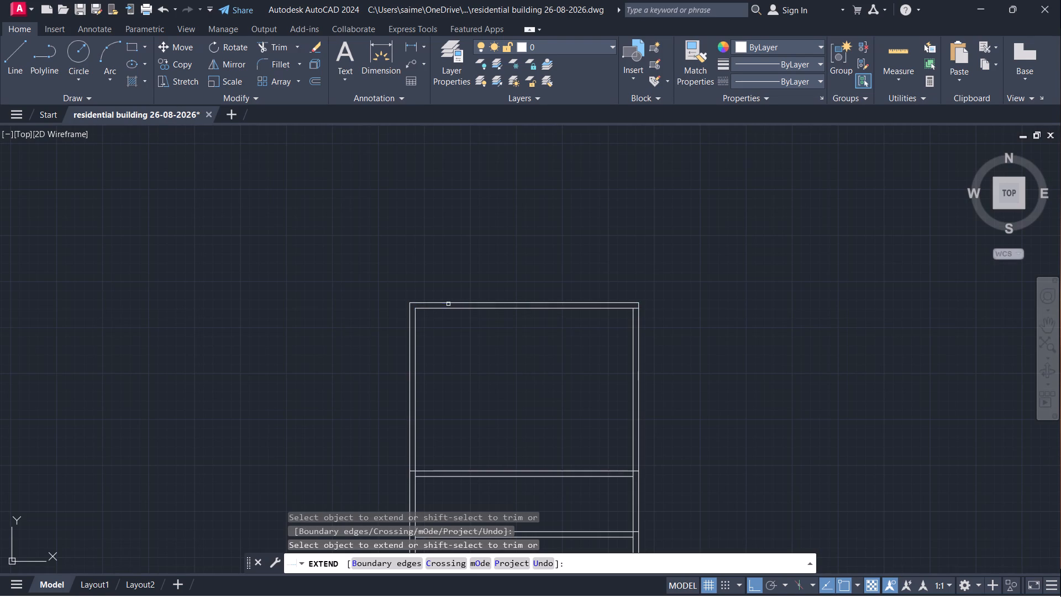
key(Escape)
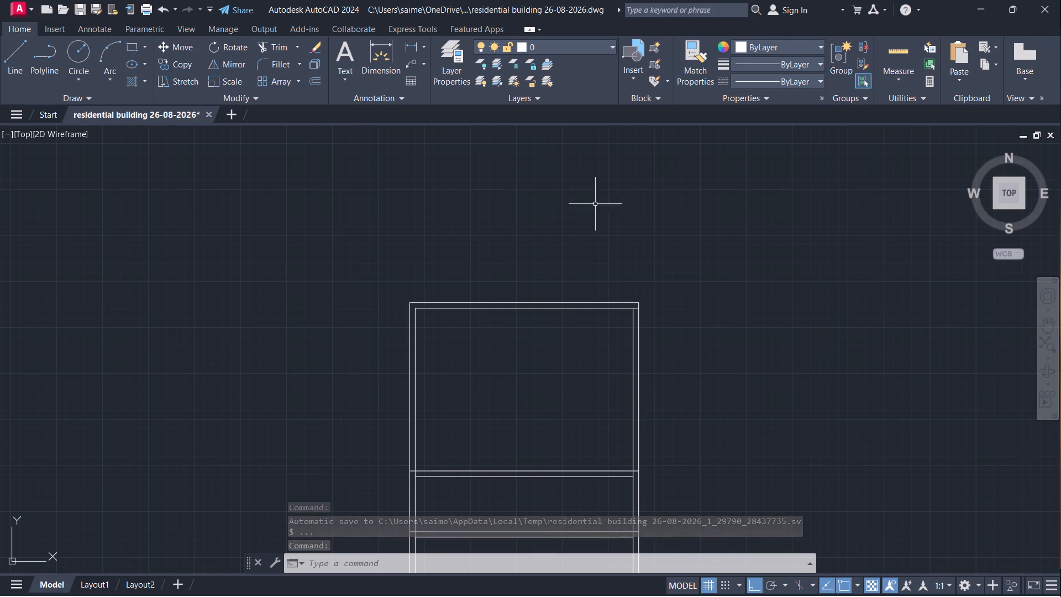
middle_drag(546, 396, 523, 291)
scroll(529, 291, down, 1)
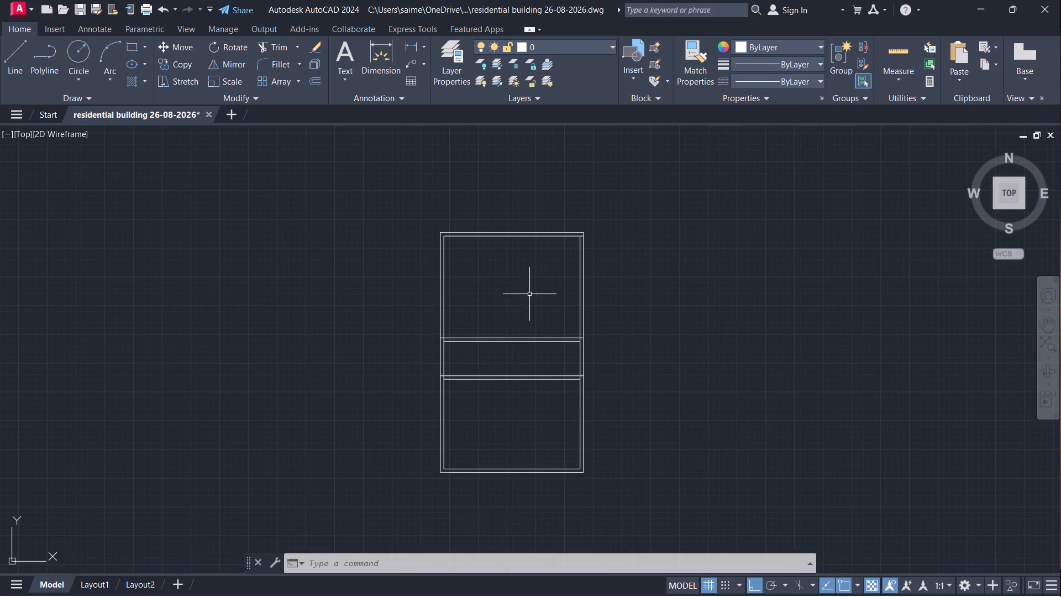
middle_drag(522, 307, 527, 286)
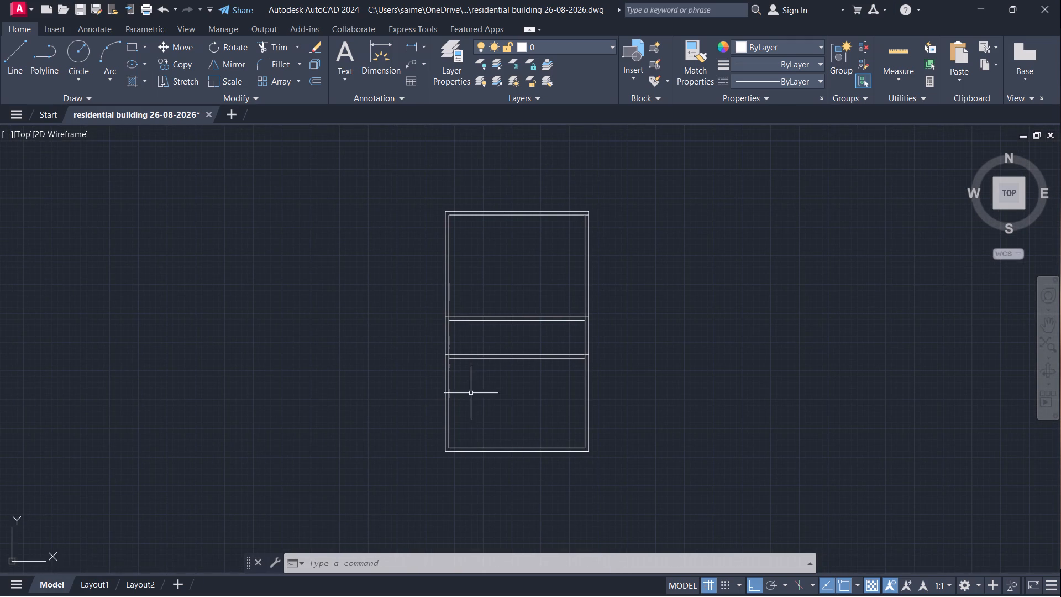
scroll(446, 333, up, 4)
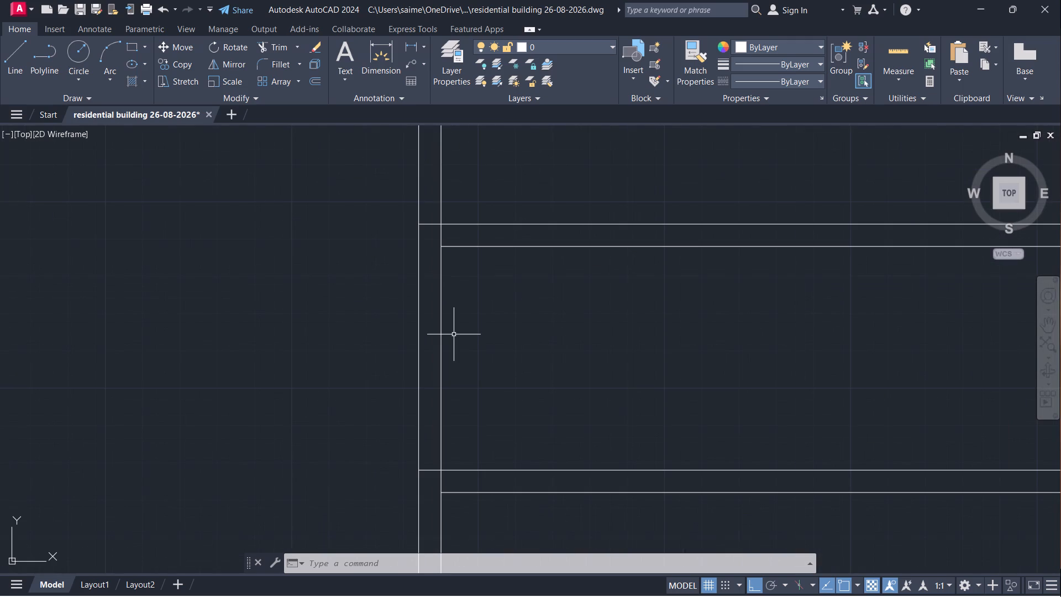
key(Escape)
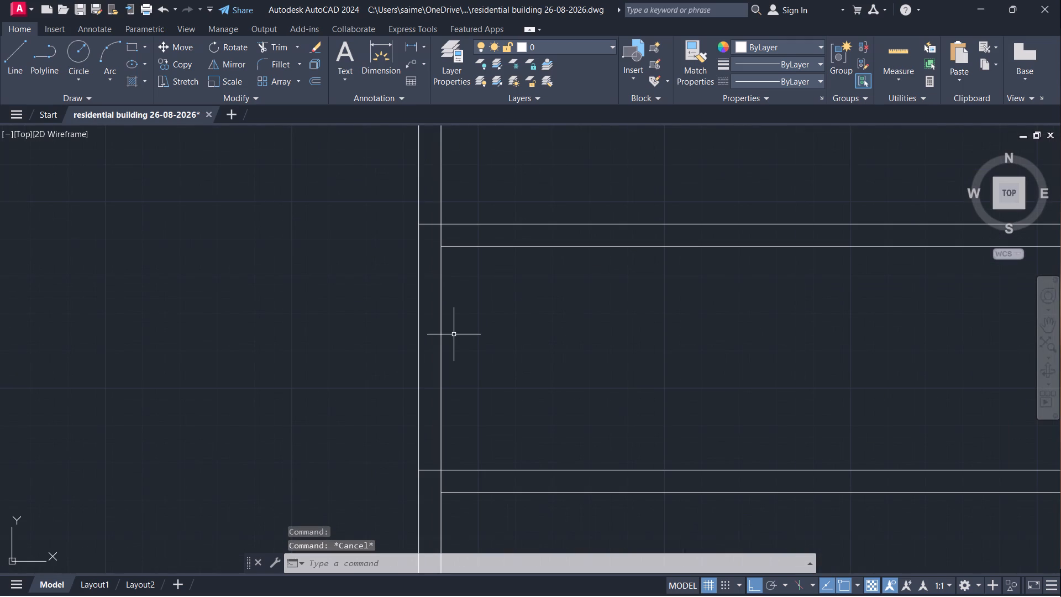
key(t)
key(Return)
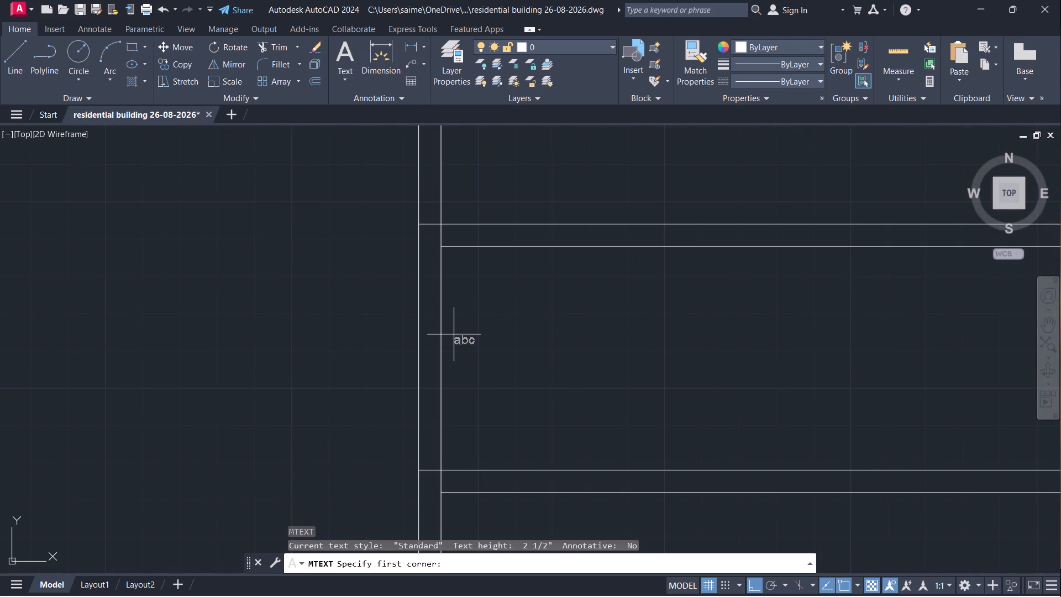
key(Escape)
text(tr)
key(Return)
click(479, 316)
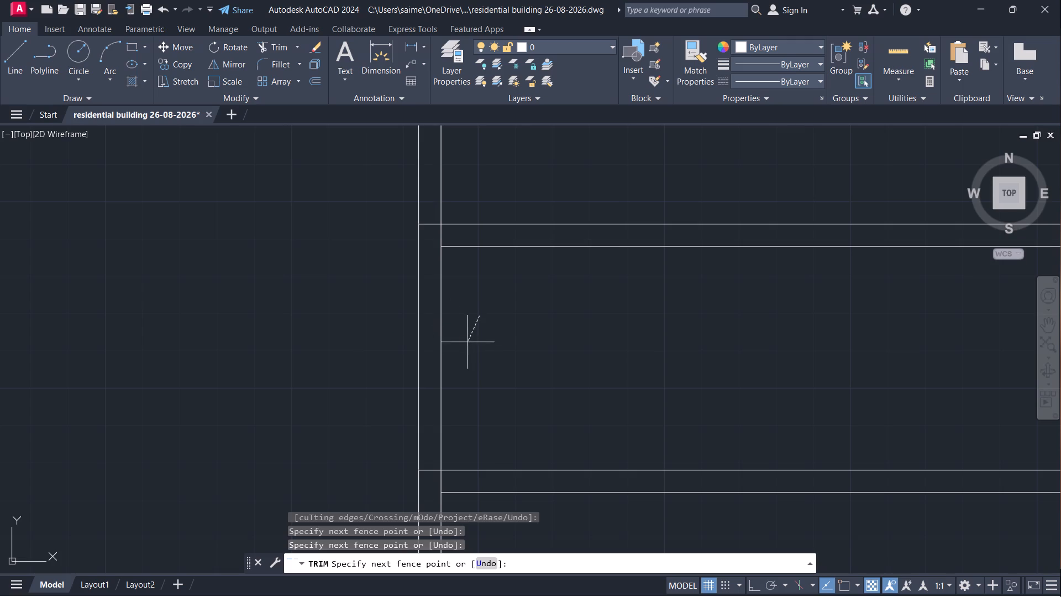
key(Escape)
Extend the lower lines of both horizontal partitions across the left wall to its outer line.
text(ex)
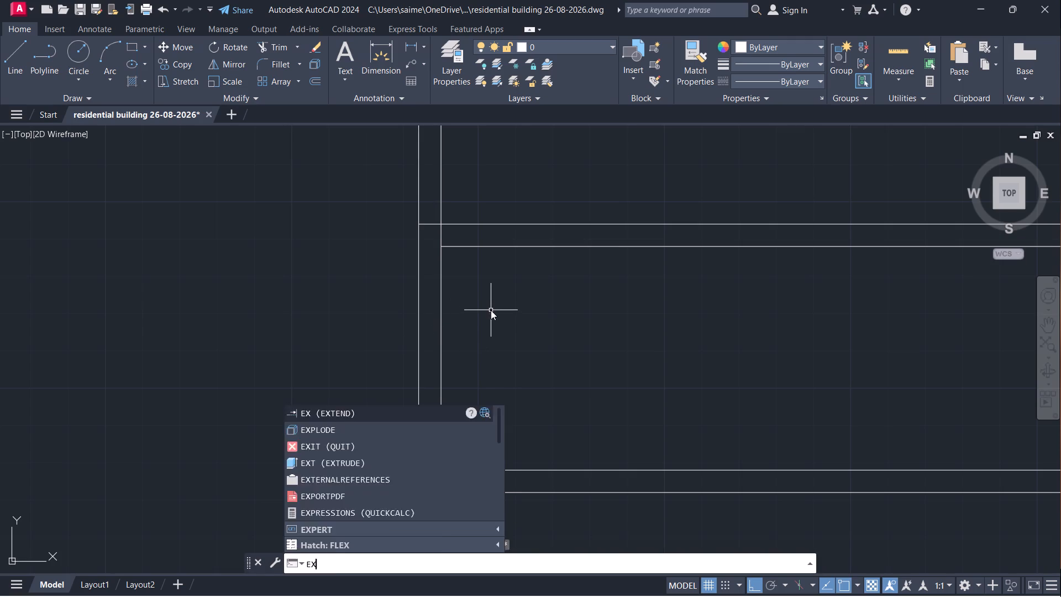
key(Return)
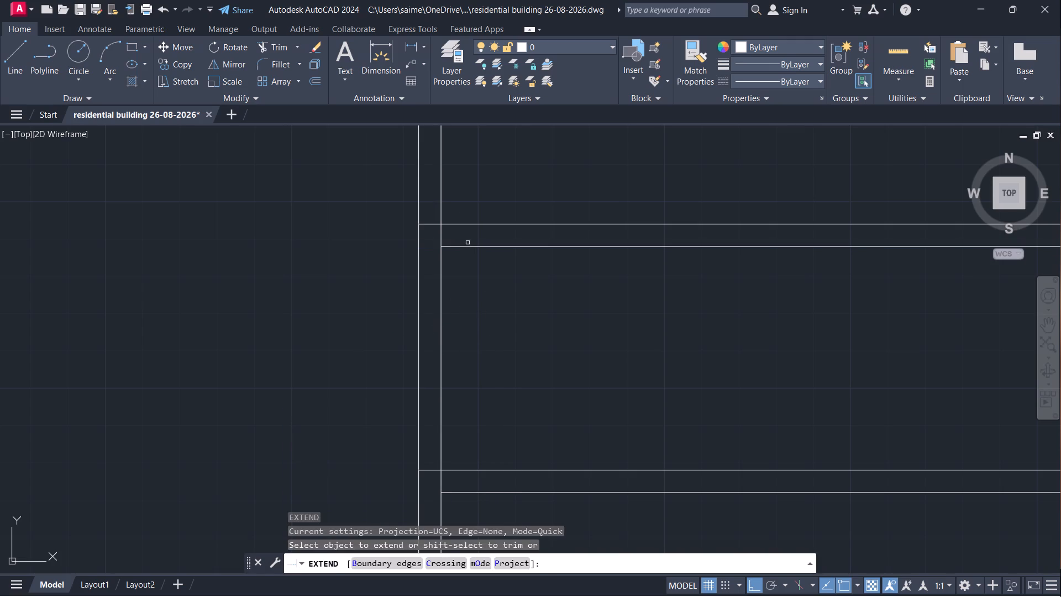
click(465, 248)
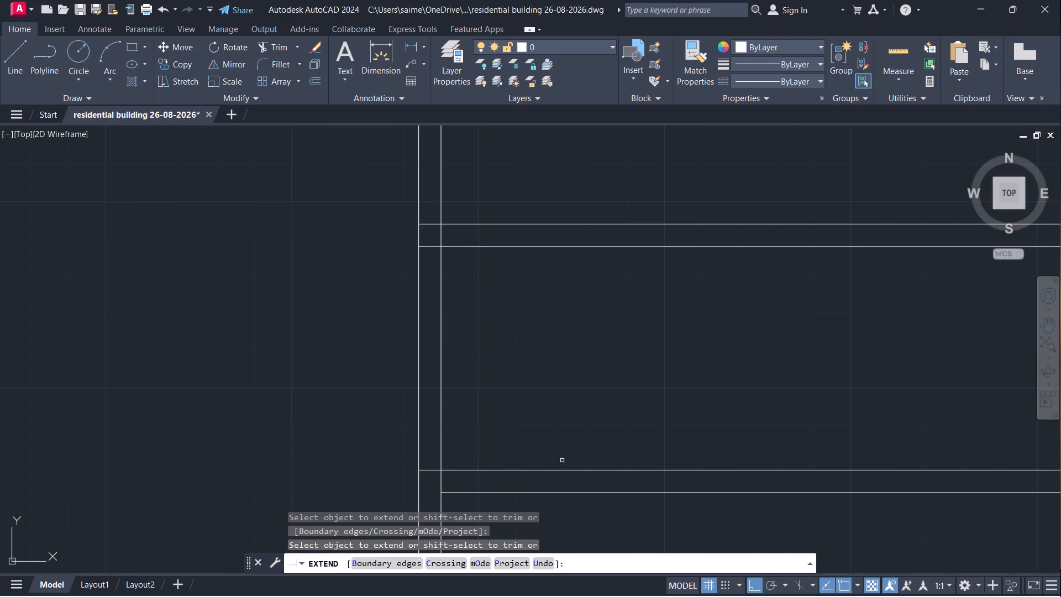
click(505, 494)
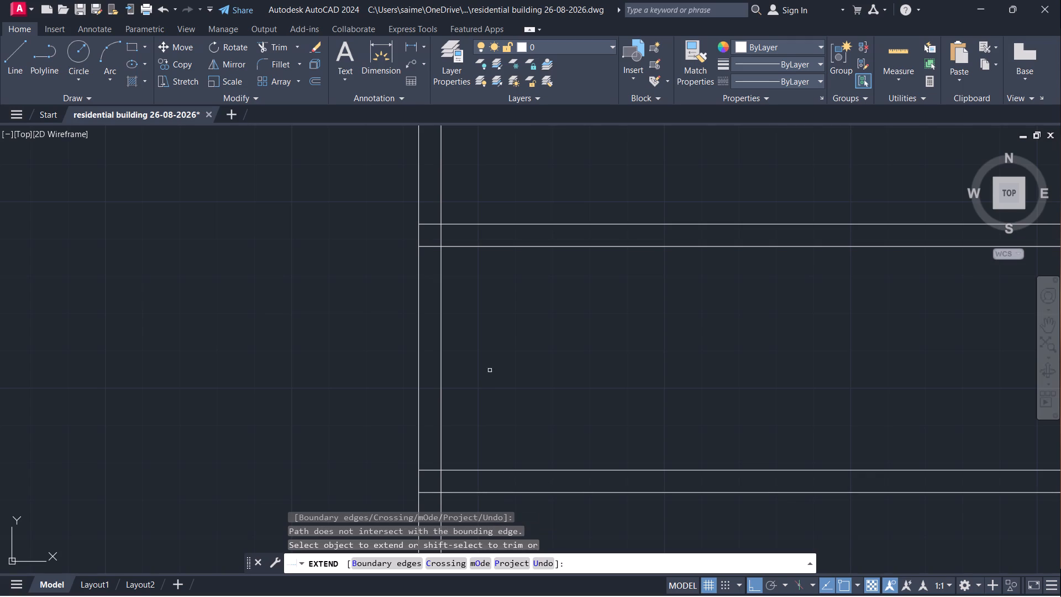
scroll(492, 338, down, 1)
middle_drag(500, 327, 466, 280)
key(Escape)
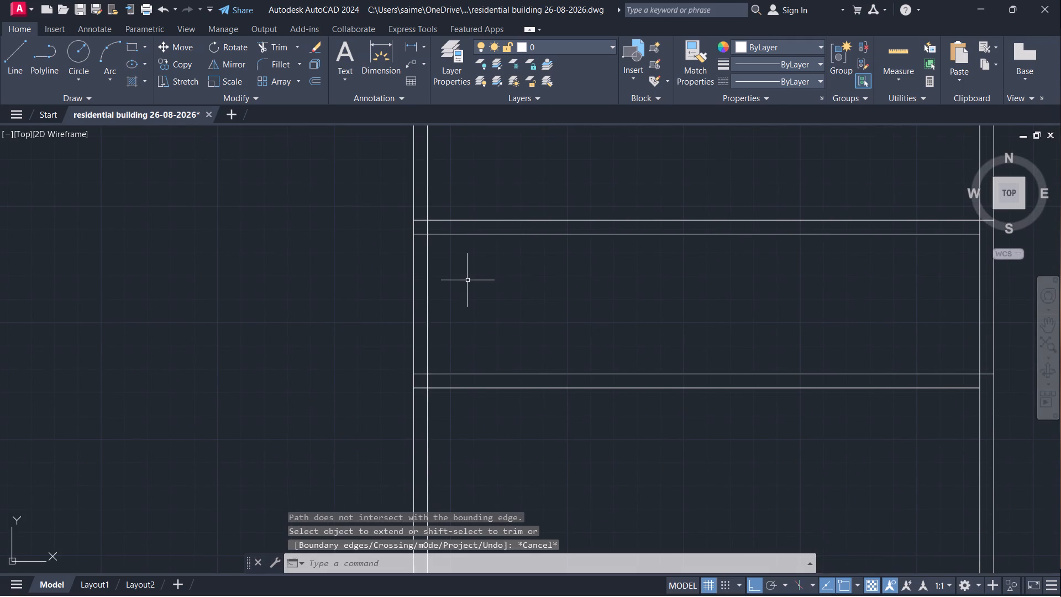
Trim away both left wall lines between the two horizontal partitions to open the passage on that side.
text(tr)
key(Return)
click(468, 280)
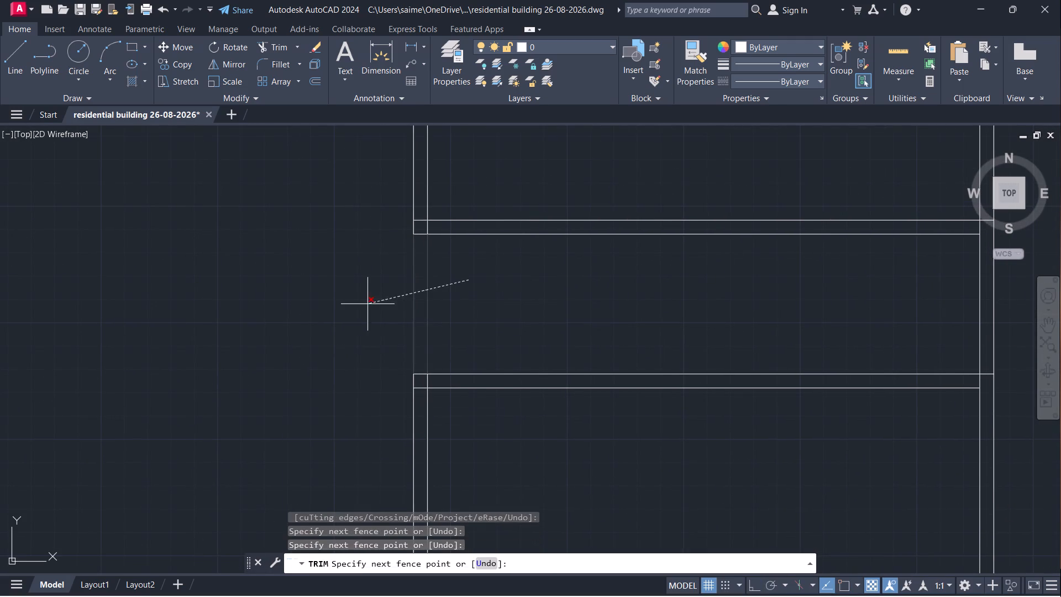
click(365, 305)
scroll(519, 303, down, 2)
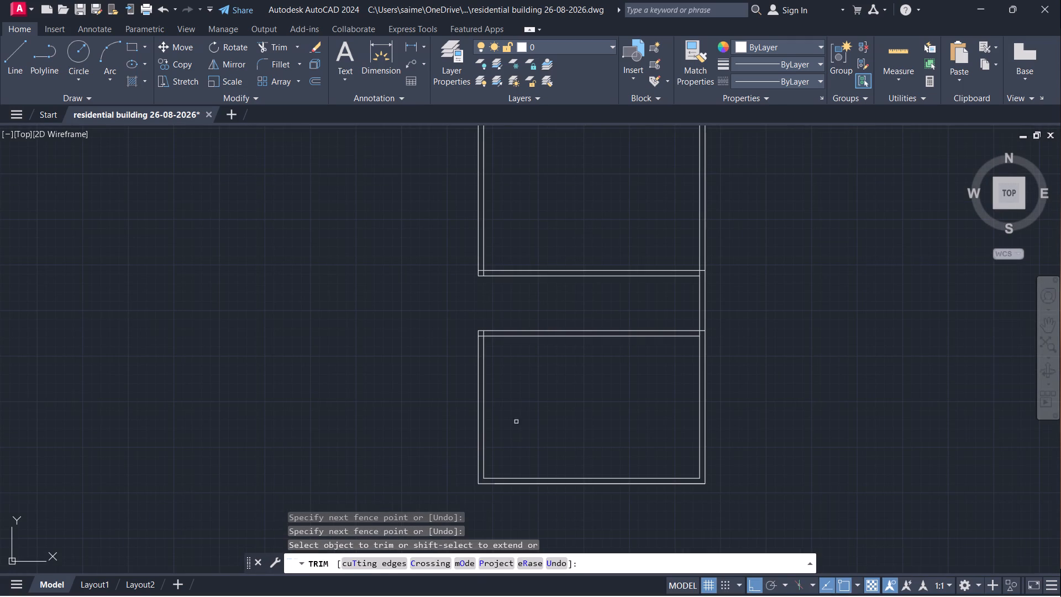
click(516, 418)
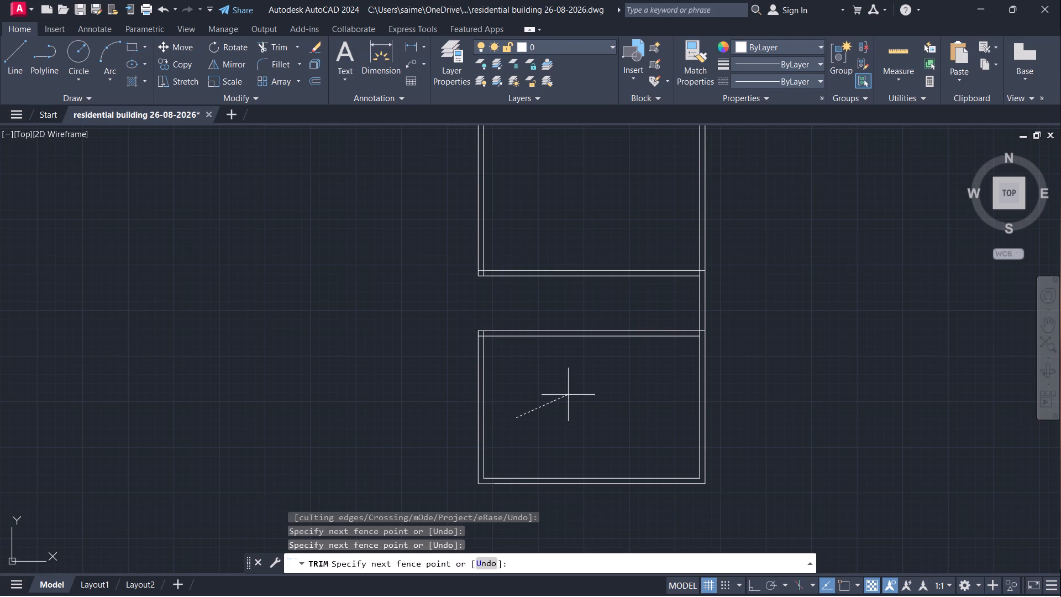
key(Escape)
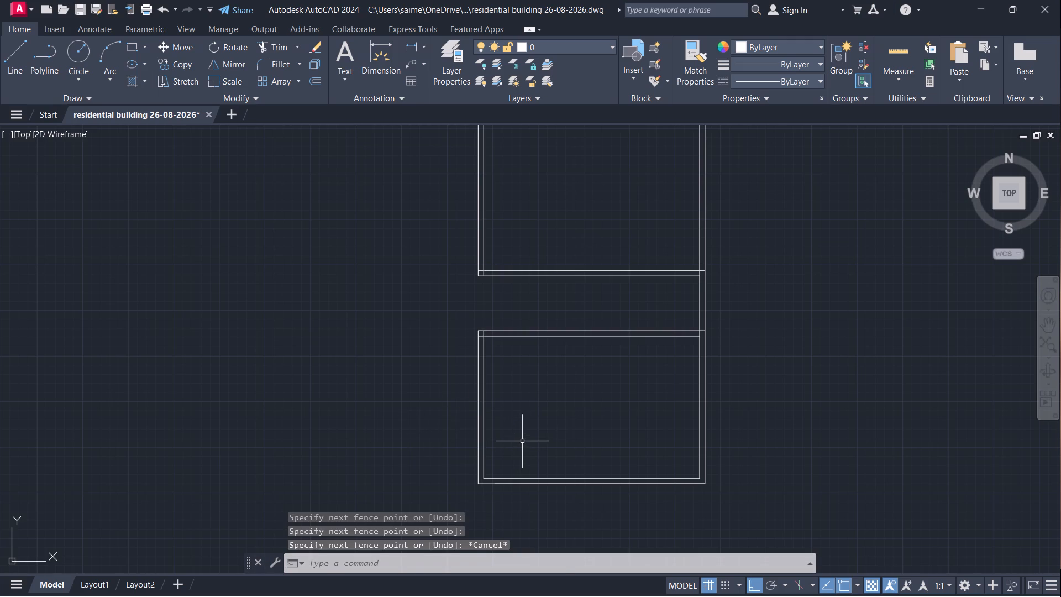
Move both lines of the lower room's left wall 1' inward, towards the room.
click(523, 441)
click(426, 449)
key(m)
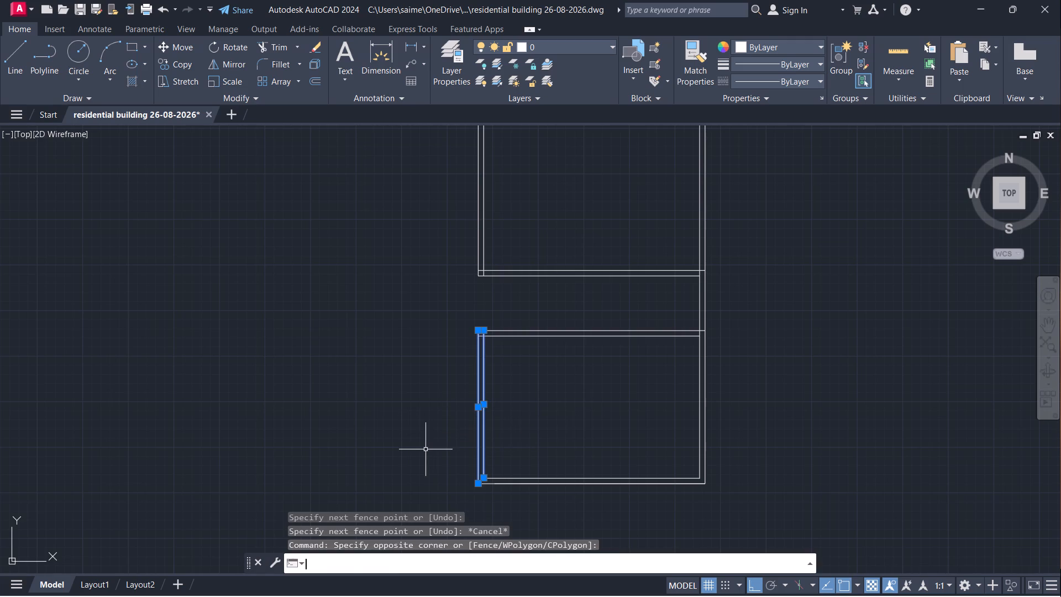
key(Return)
scroll(485, 492, up, 3)
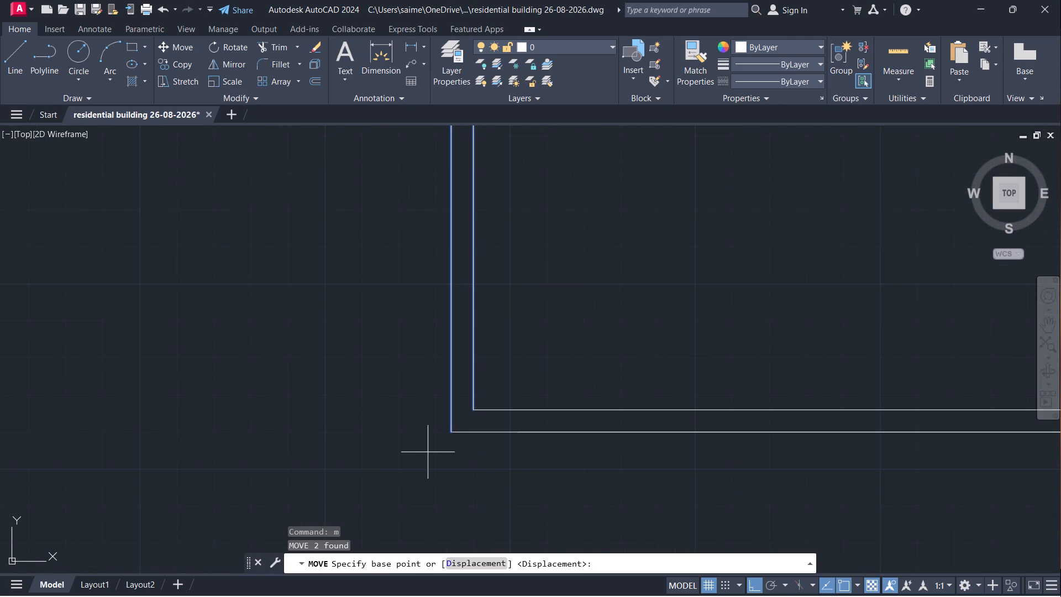
click(449, 433)
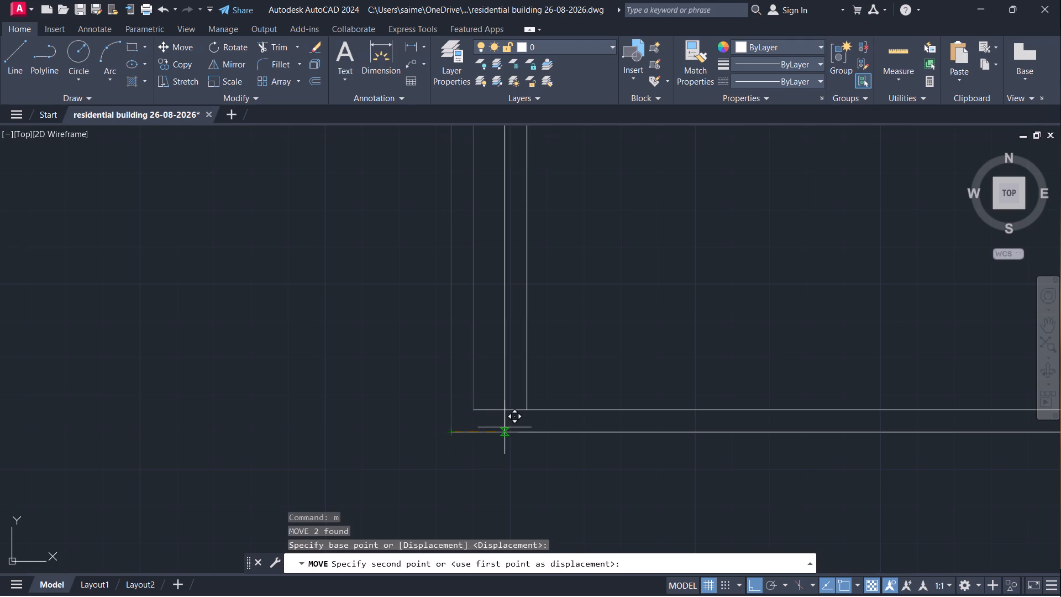
text(1')
key(Return)
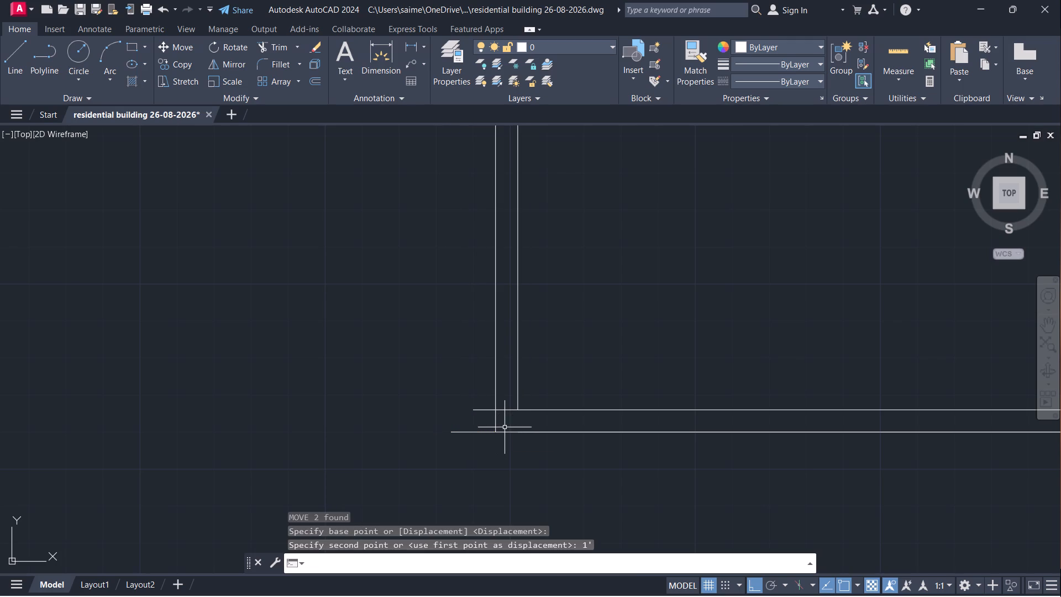
Trim the ends of the lower partition and bottom wall lines that overhang the lower room's relocated left wall.
scroll(618, 333, down, 1)
middle_drag(619, 323, 600, 402)
scroll(620, 323, down, 1)
key(Escape)
text(tr)
key(Return)
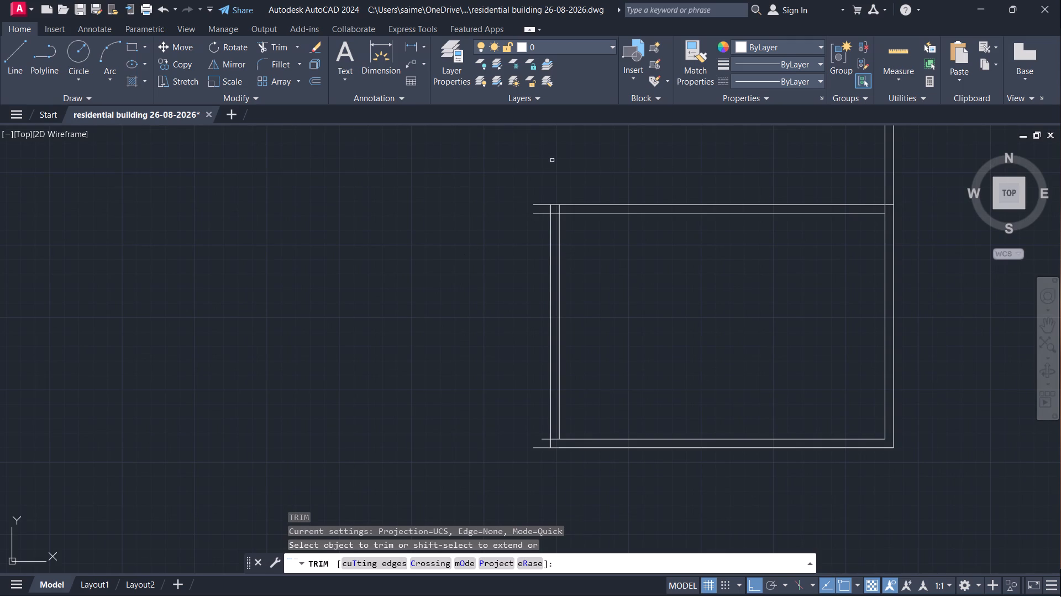
click(545, 193)
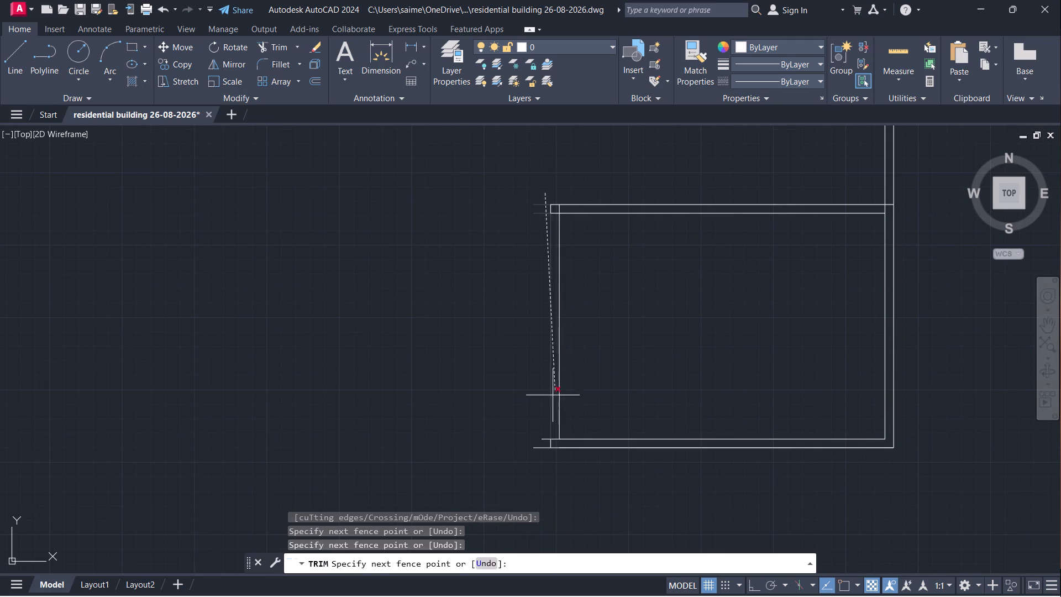
click(544, 473)
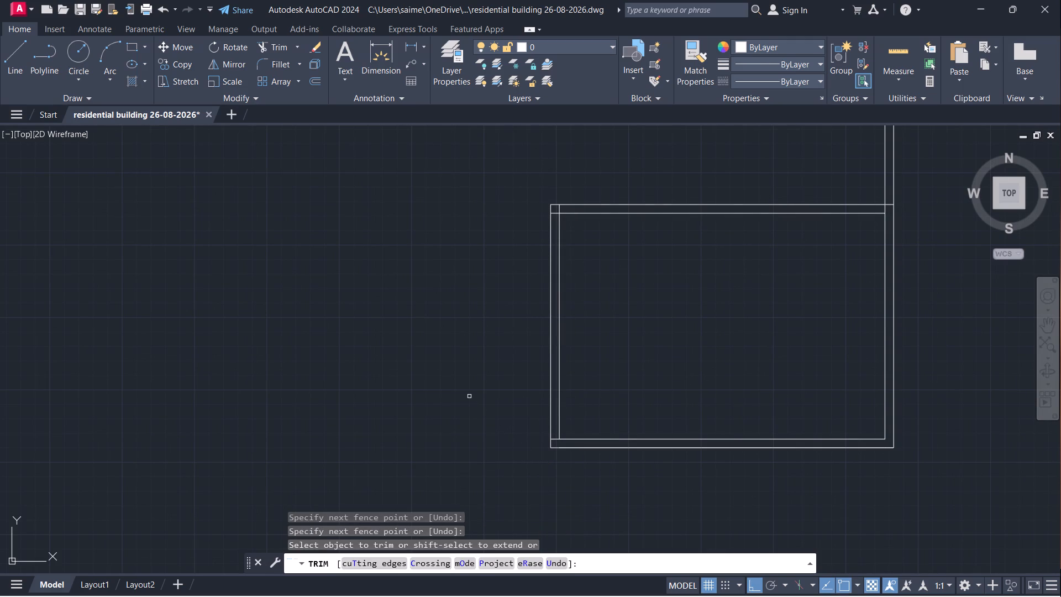
key(Escape)
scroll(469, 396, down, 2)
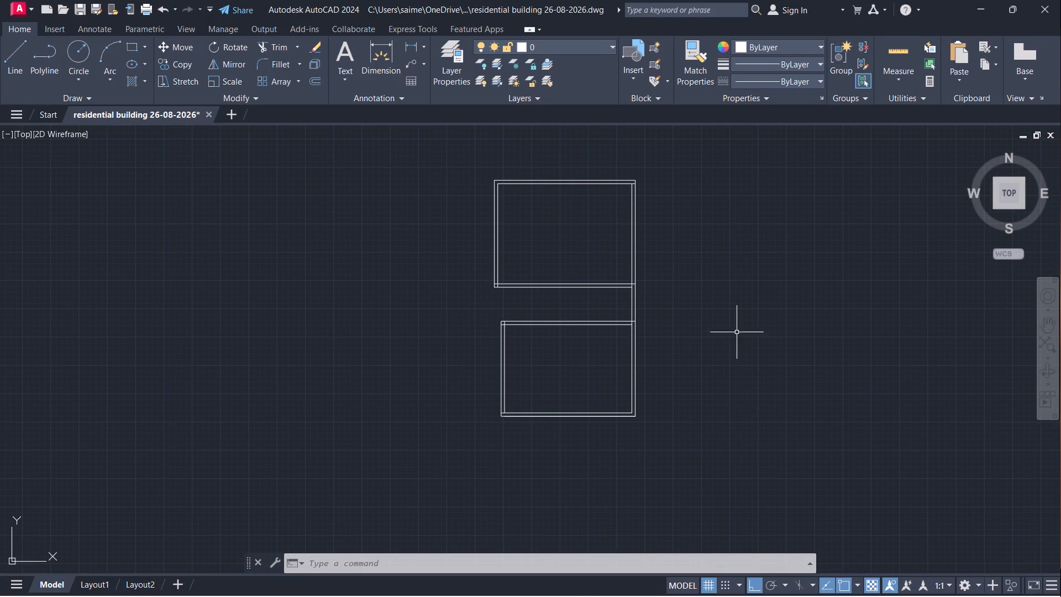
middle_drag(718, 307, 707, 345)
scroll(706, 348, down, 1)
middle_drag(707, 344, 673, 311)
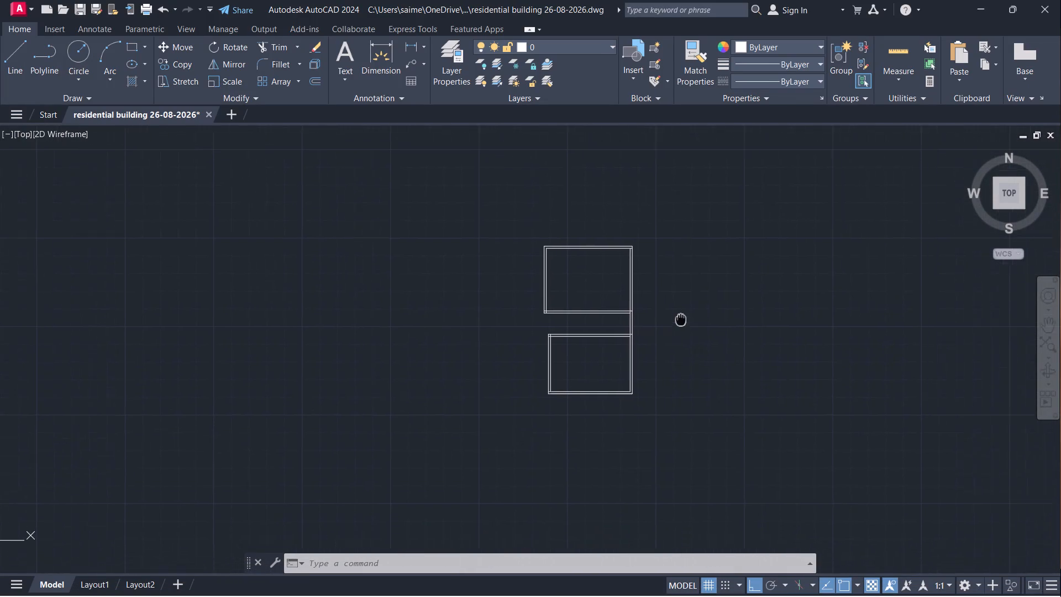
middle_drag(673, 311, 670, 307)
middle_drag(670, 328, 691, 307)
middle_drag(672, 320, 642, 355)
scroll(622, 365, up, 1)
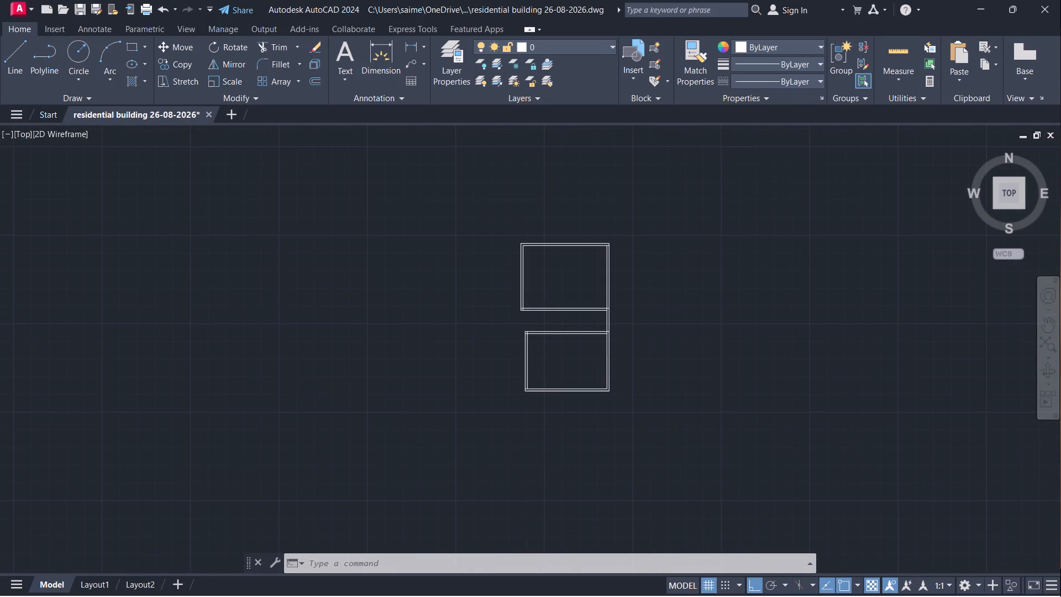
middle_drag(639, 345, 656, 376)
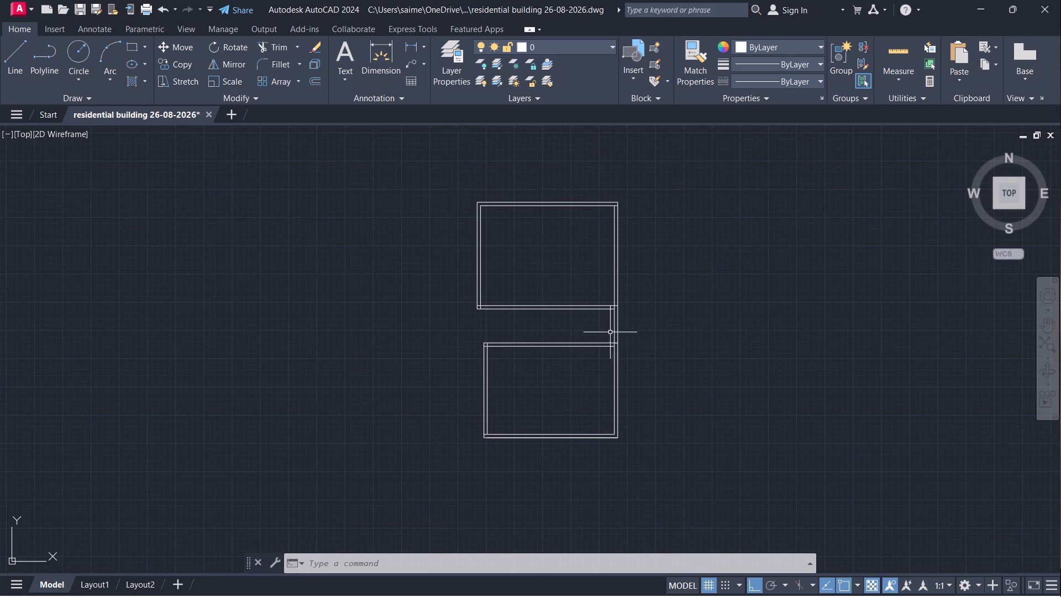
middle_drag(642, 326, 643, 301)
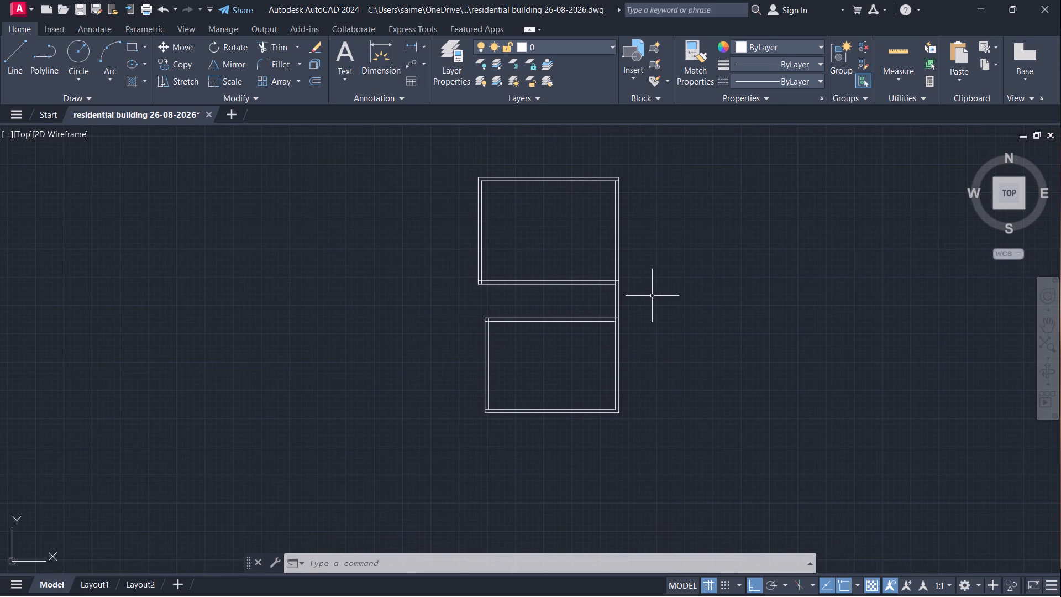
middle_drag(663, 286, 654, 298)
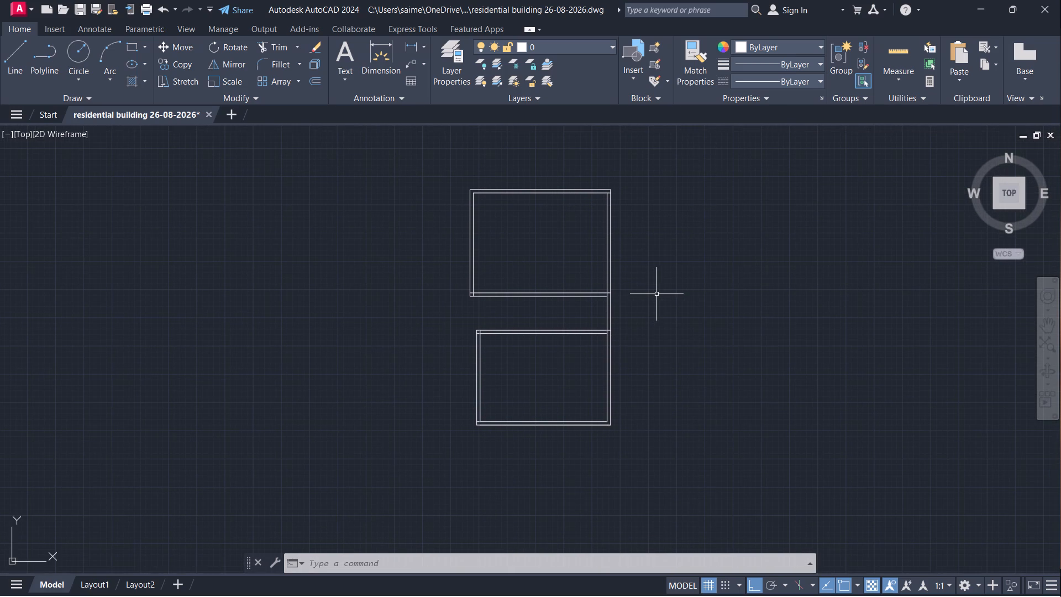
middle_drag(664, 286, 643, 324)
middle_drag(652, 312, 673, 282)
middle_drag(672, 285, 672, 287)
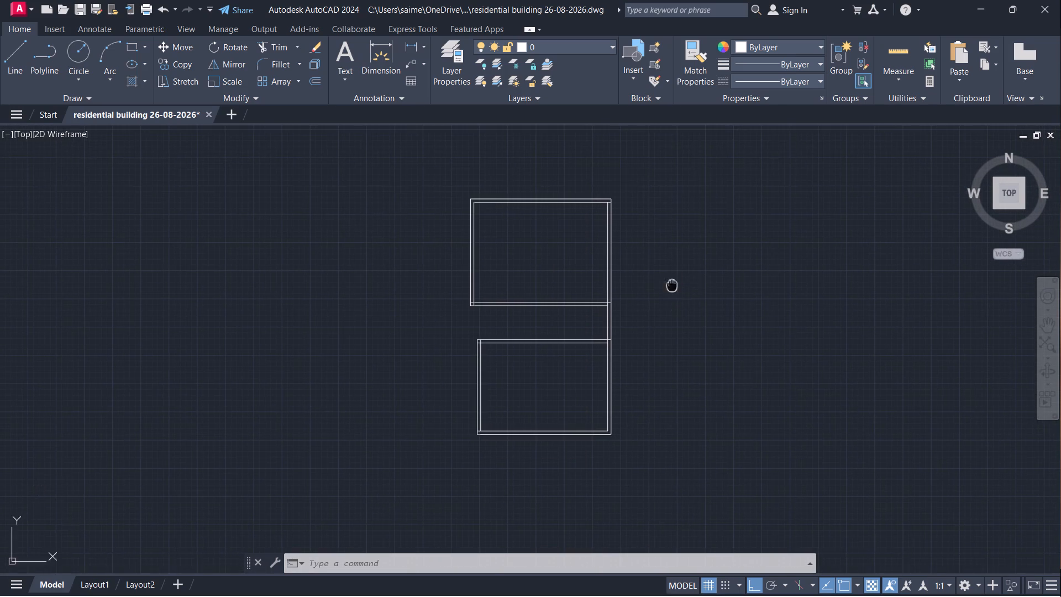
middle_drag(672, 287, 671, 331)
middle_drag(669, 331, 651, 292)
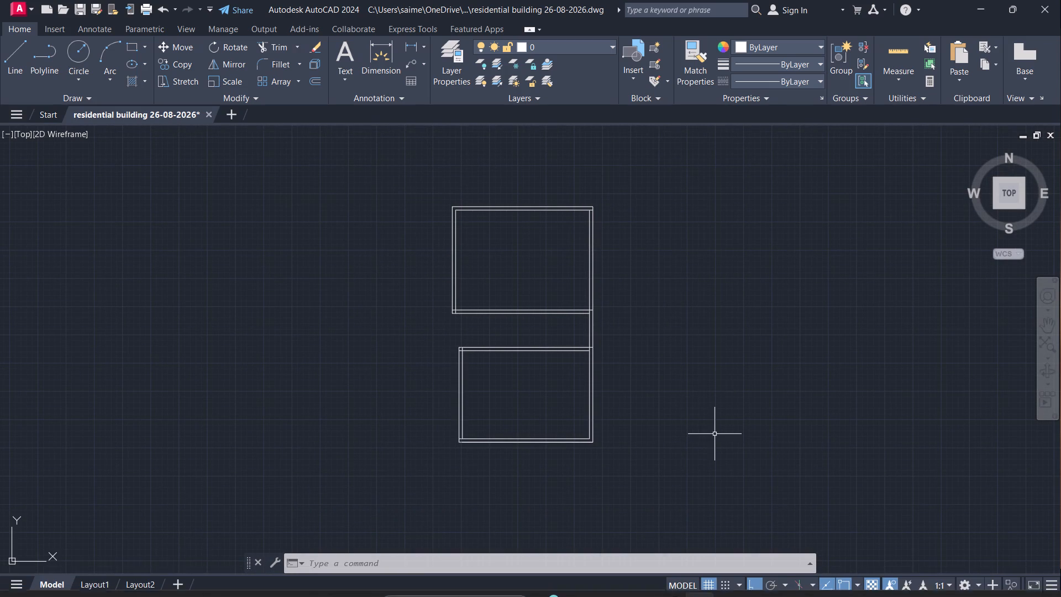
Save the residential building drawing.
click(8, 112)
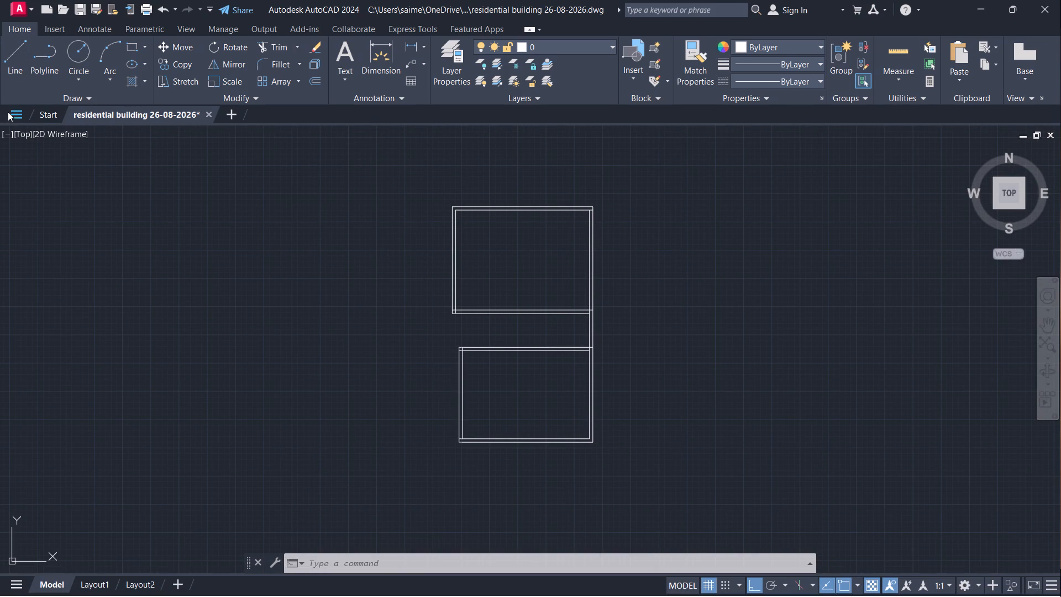
click(43, 252)
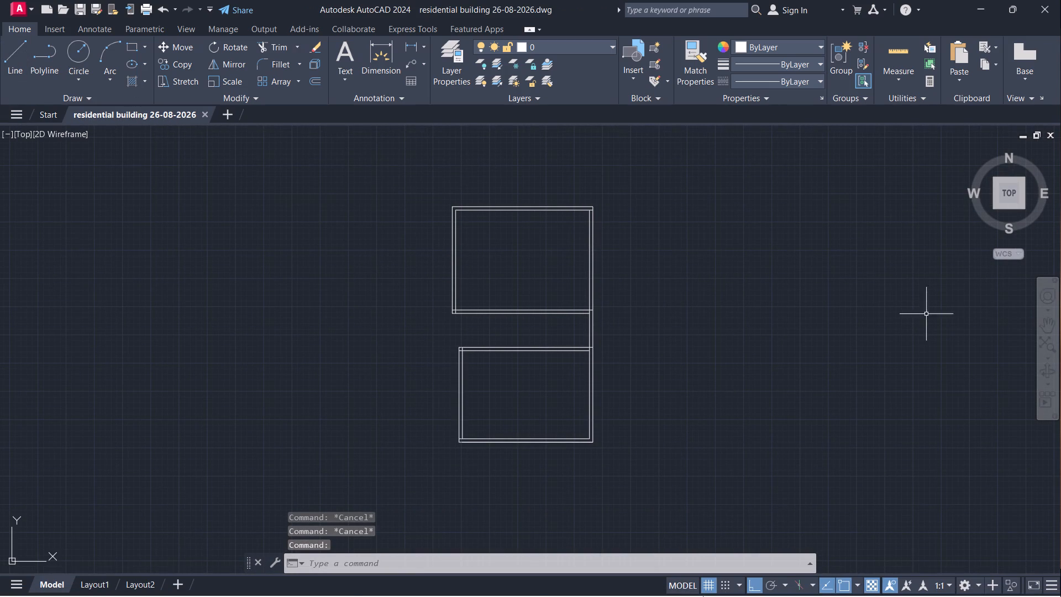
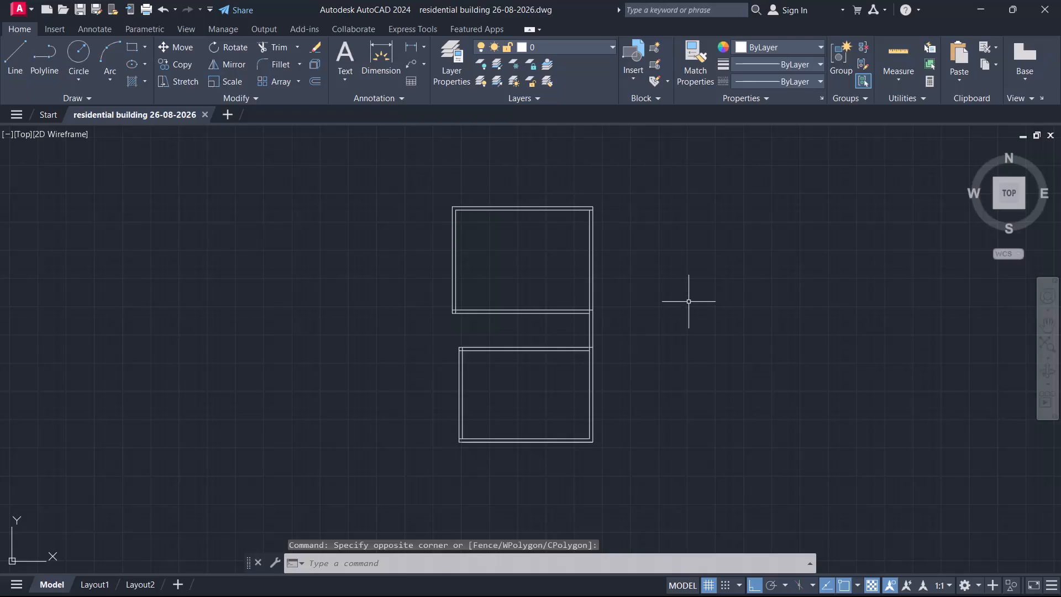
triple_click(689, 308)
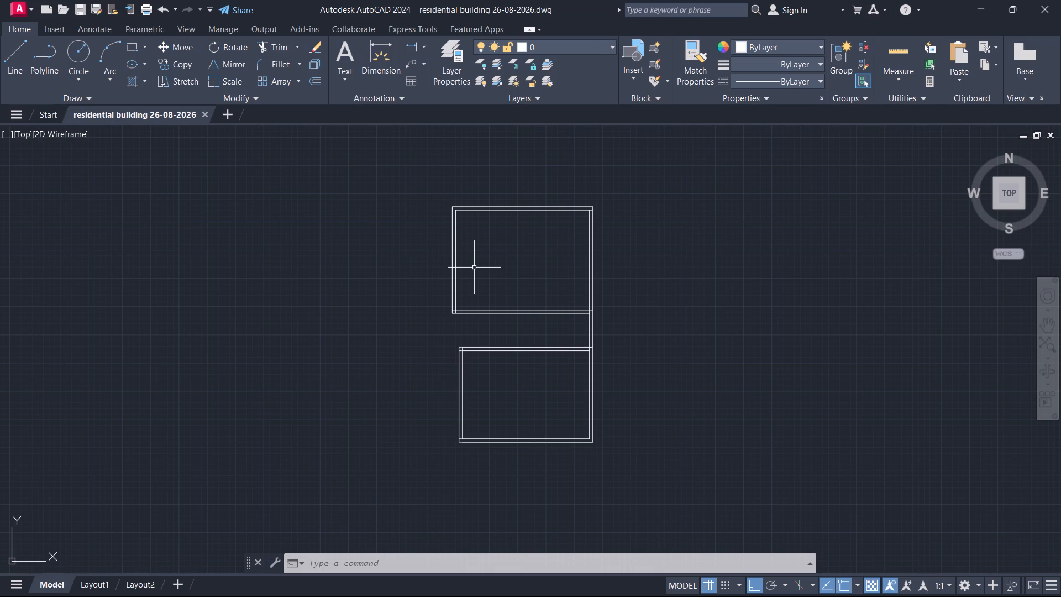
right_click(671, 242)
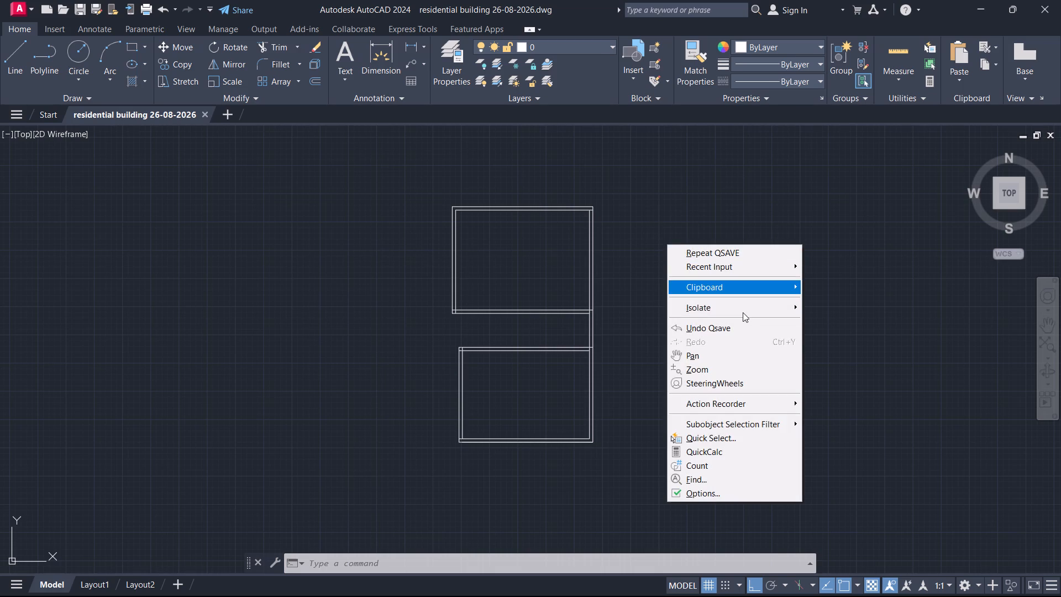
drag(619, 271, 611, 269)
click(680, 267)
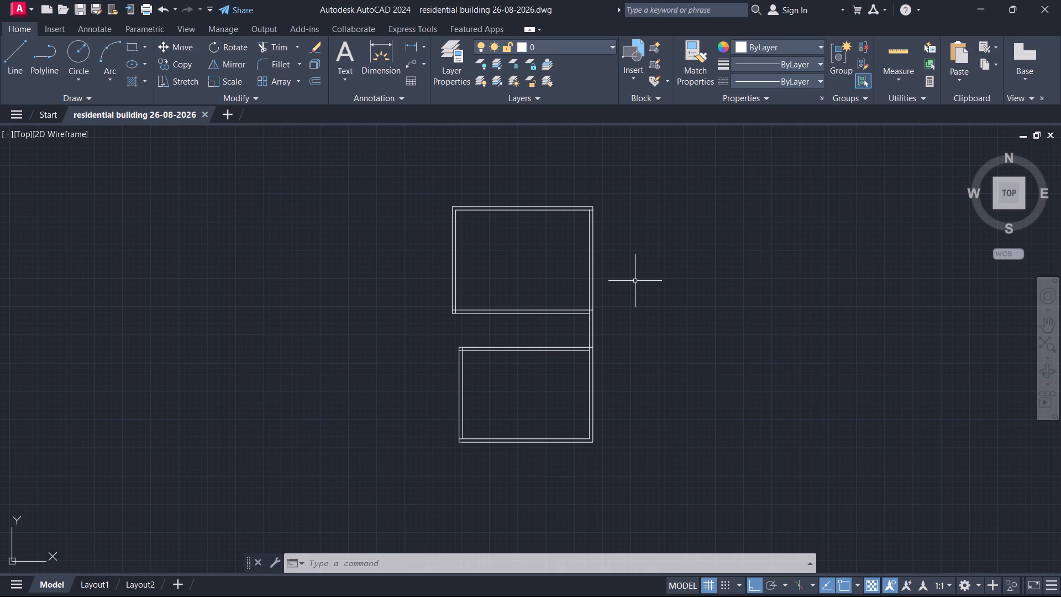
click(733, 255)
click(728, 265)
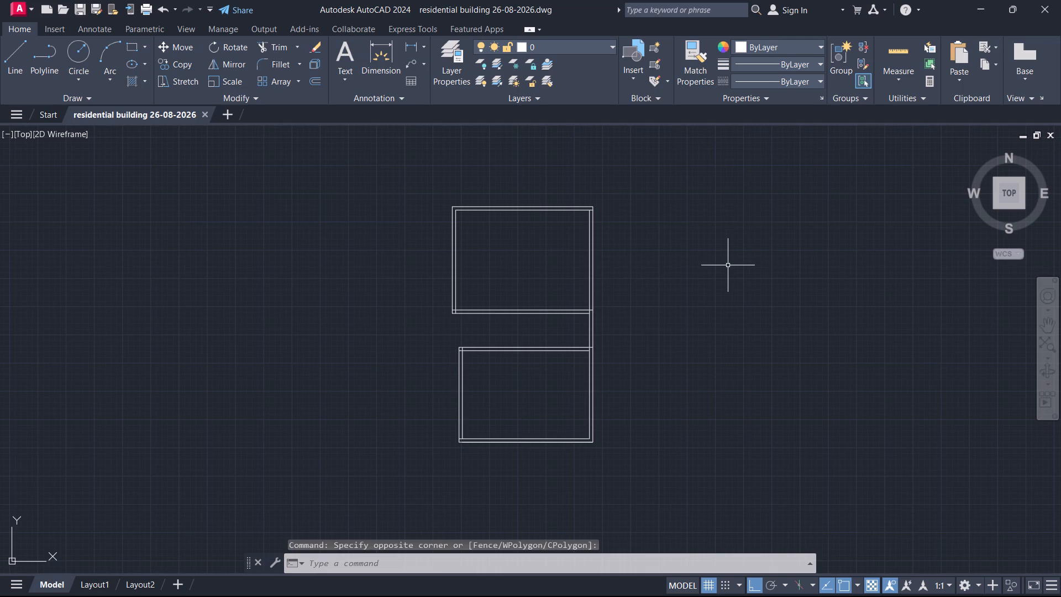
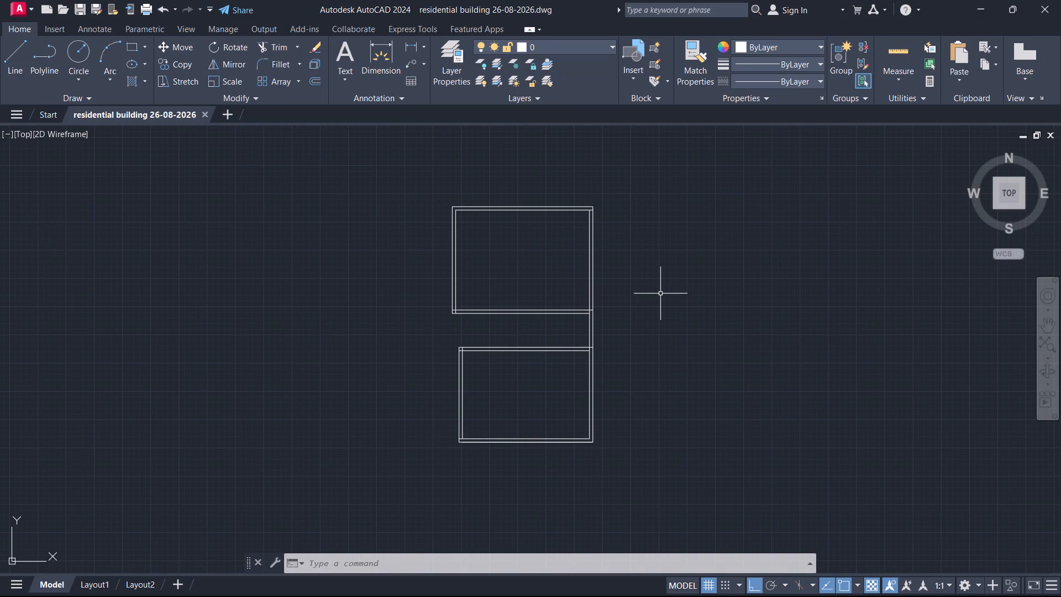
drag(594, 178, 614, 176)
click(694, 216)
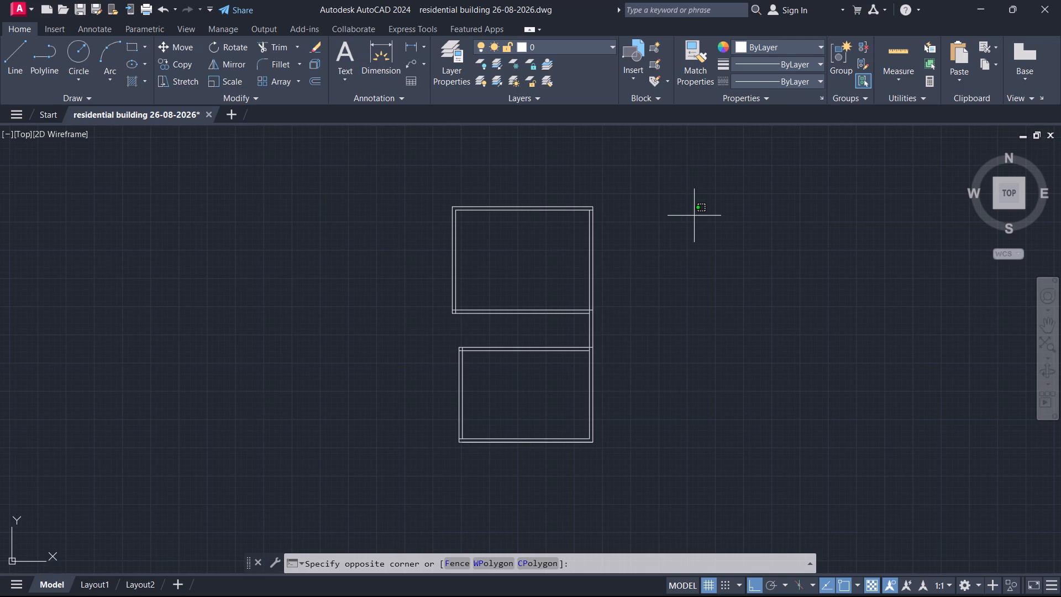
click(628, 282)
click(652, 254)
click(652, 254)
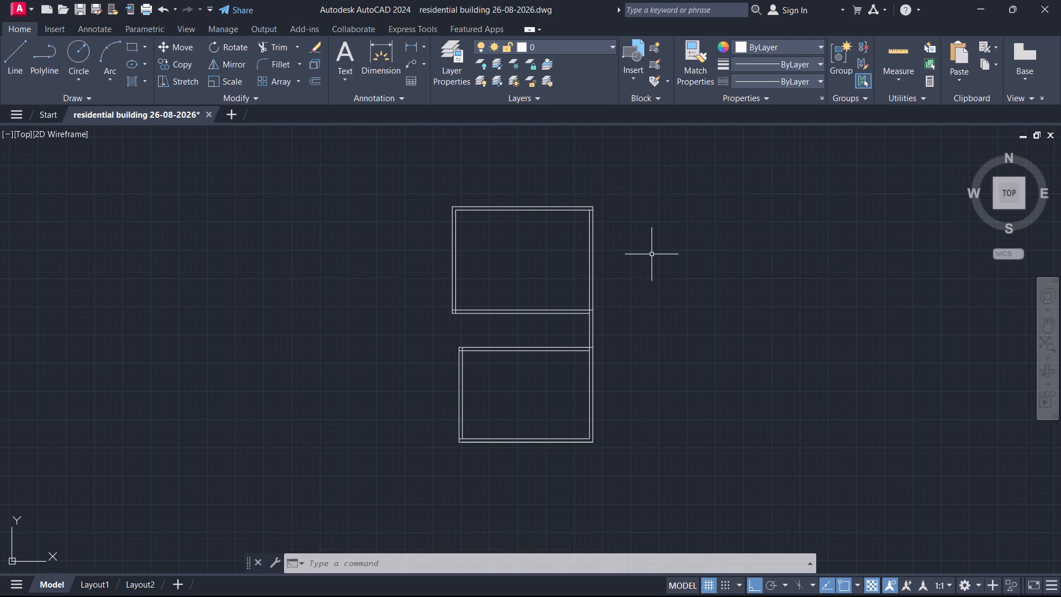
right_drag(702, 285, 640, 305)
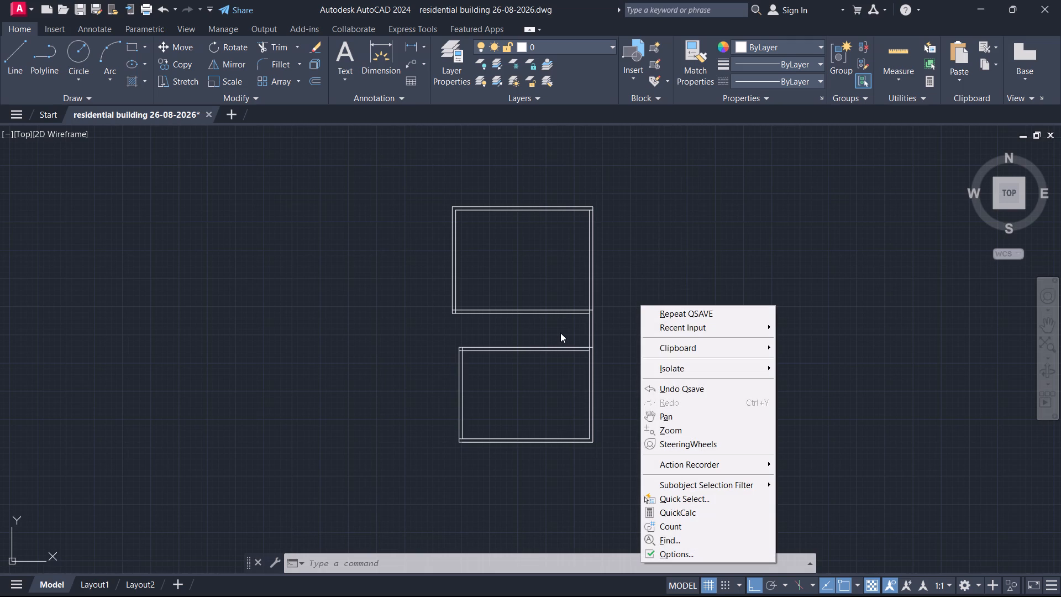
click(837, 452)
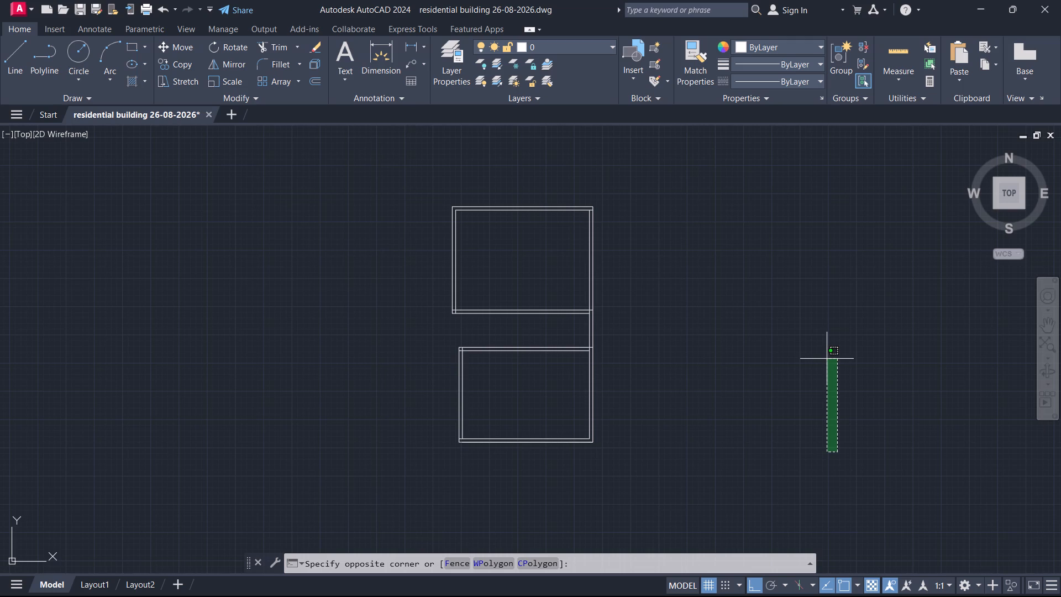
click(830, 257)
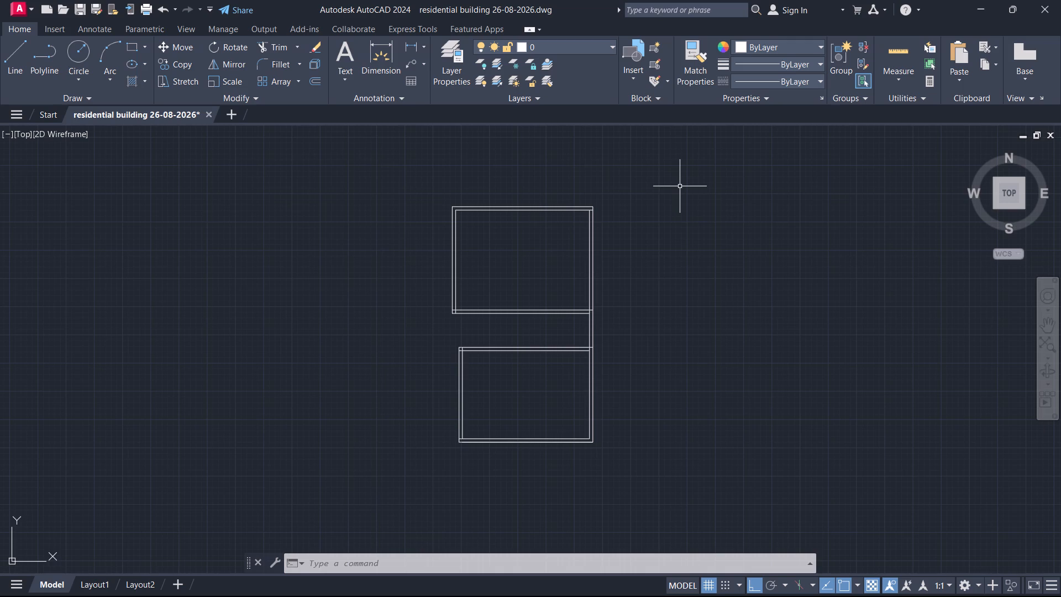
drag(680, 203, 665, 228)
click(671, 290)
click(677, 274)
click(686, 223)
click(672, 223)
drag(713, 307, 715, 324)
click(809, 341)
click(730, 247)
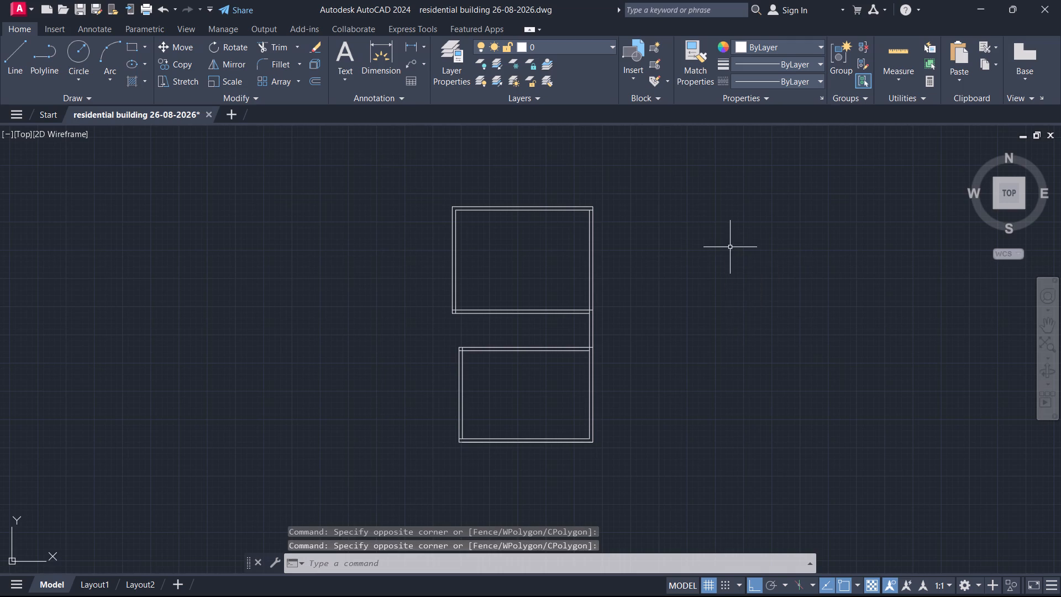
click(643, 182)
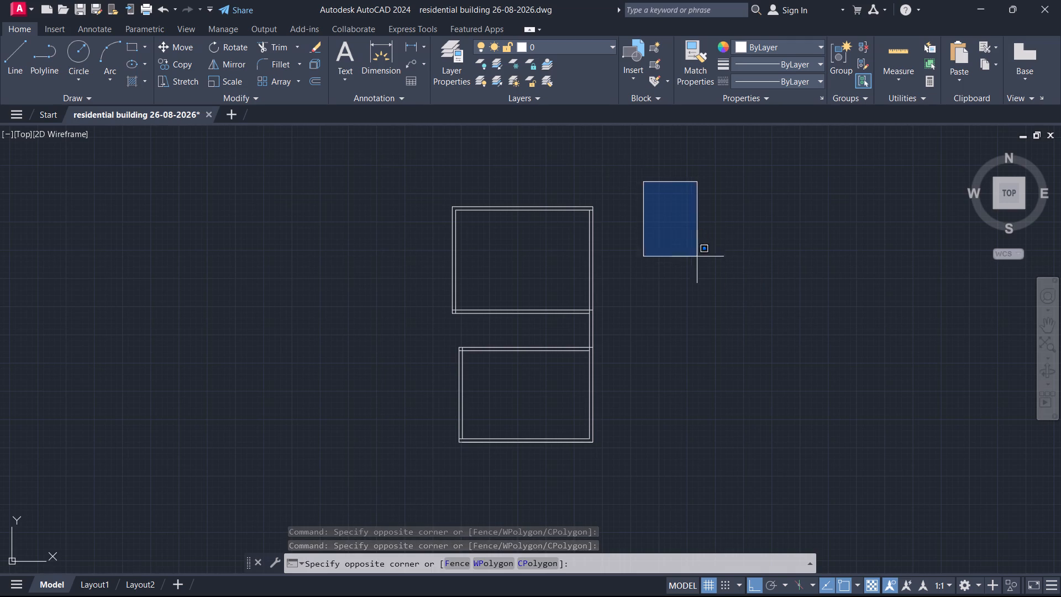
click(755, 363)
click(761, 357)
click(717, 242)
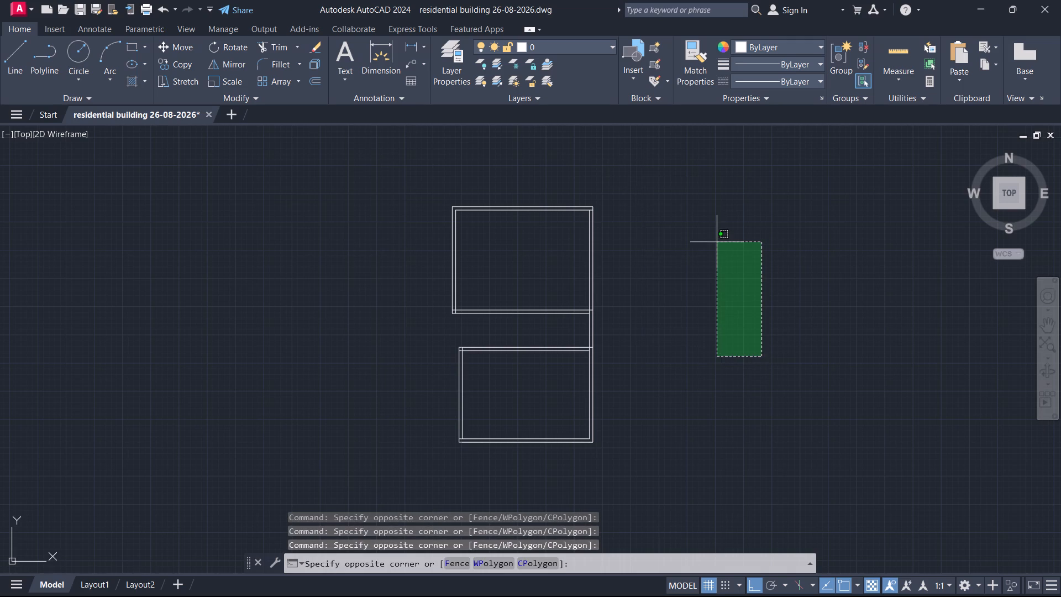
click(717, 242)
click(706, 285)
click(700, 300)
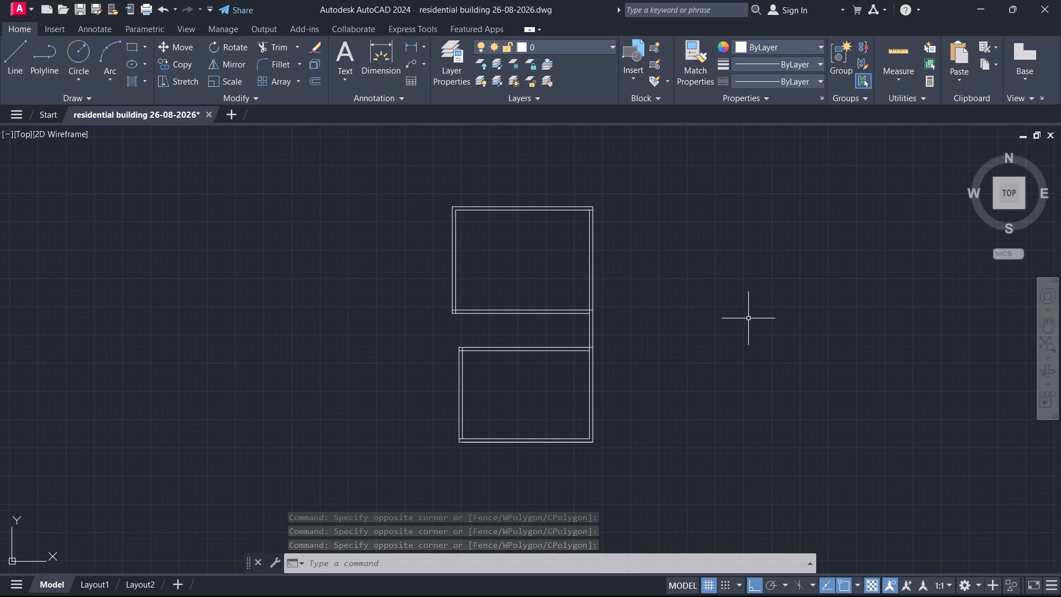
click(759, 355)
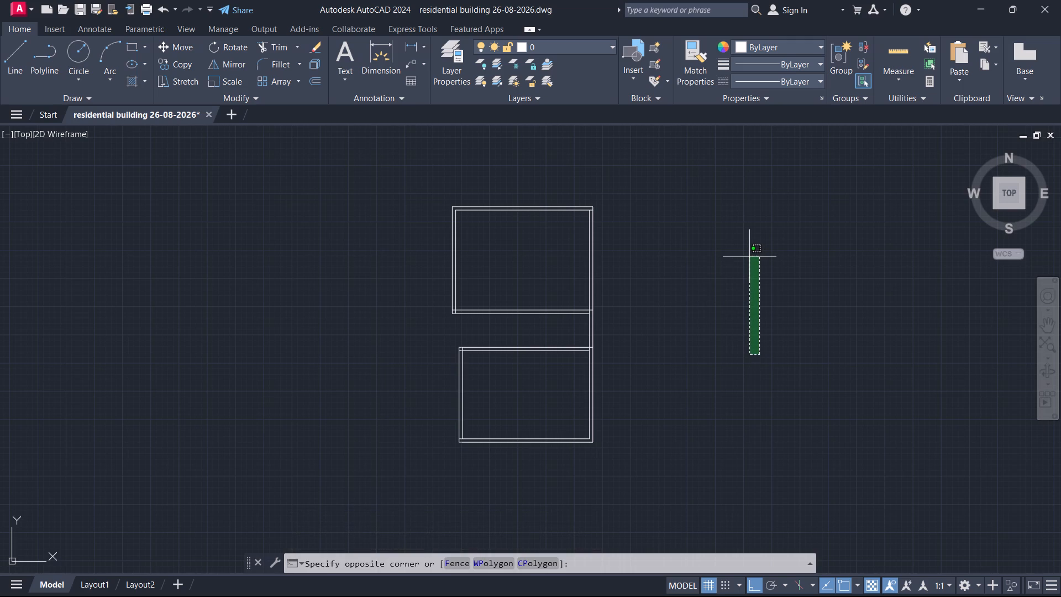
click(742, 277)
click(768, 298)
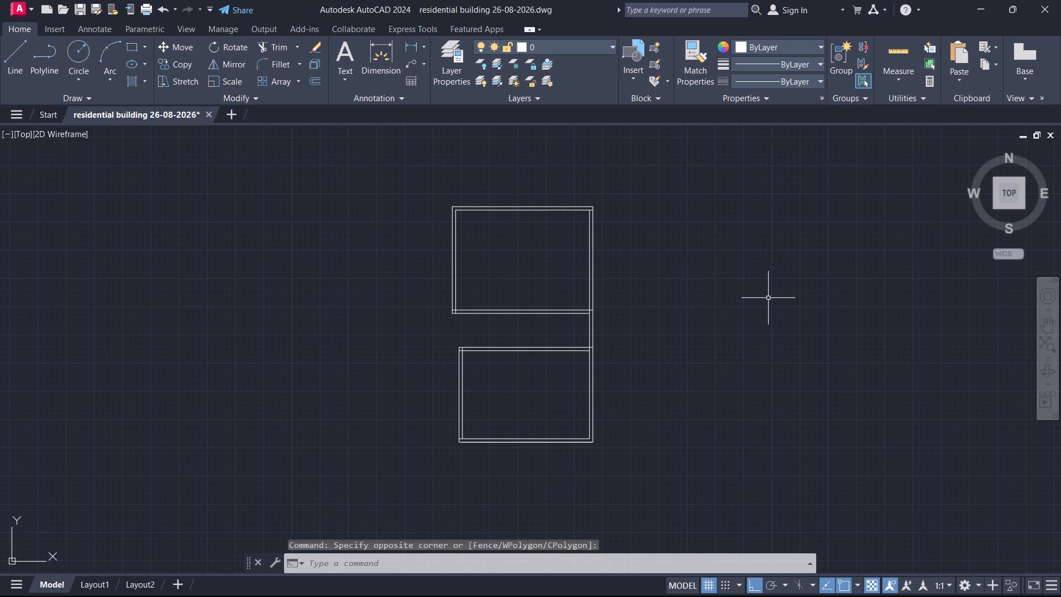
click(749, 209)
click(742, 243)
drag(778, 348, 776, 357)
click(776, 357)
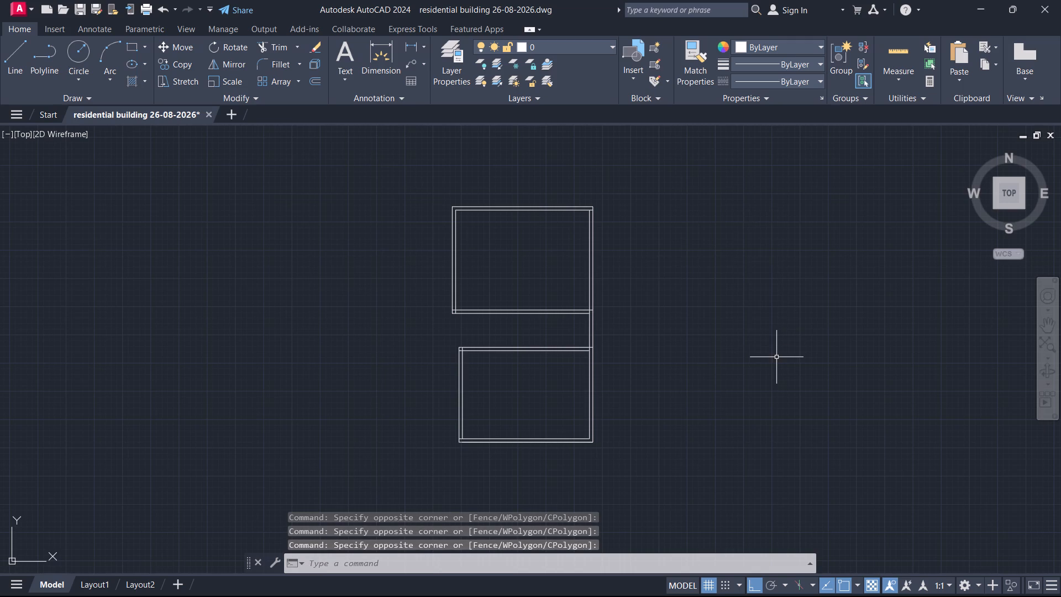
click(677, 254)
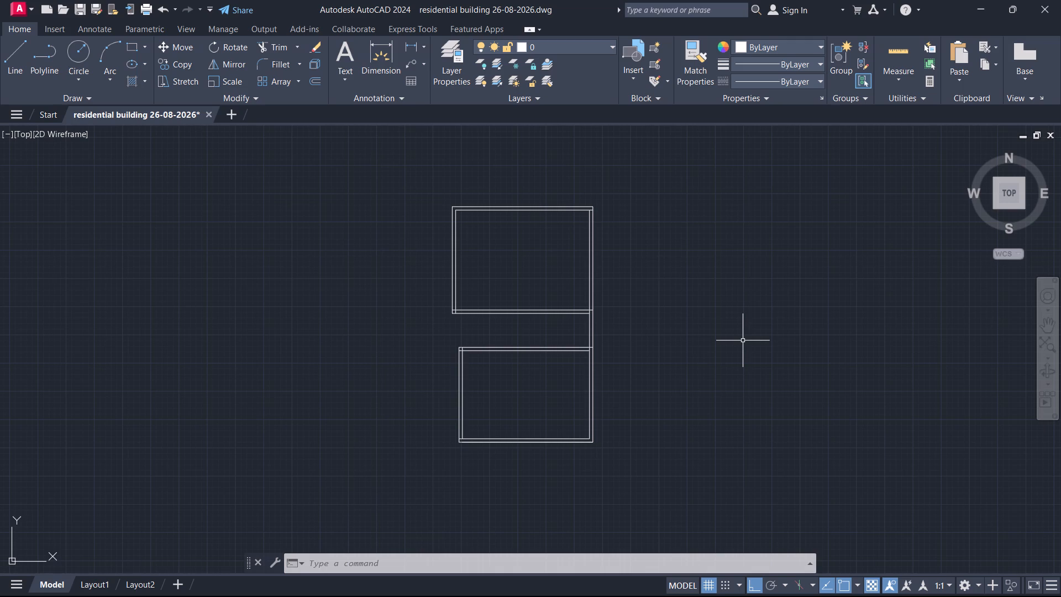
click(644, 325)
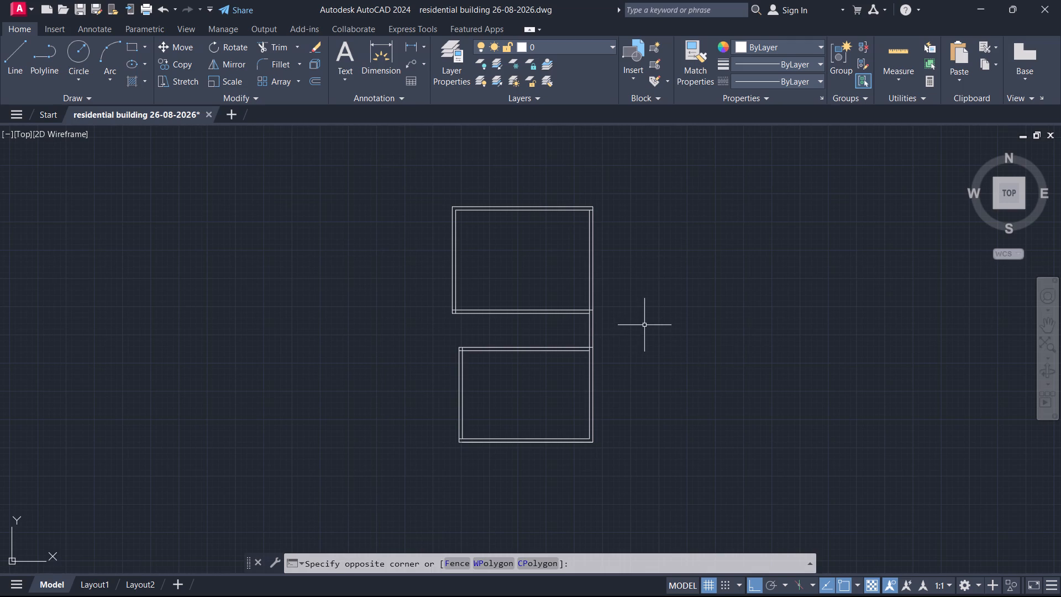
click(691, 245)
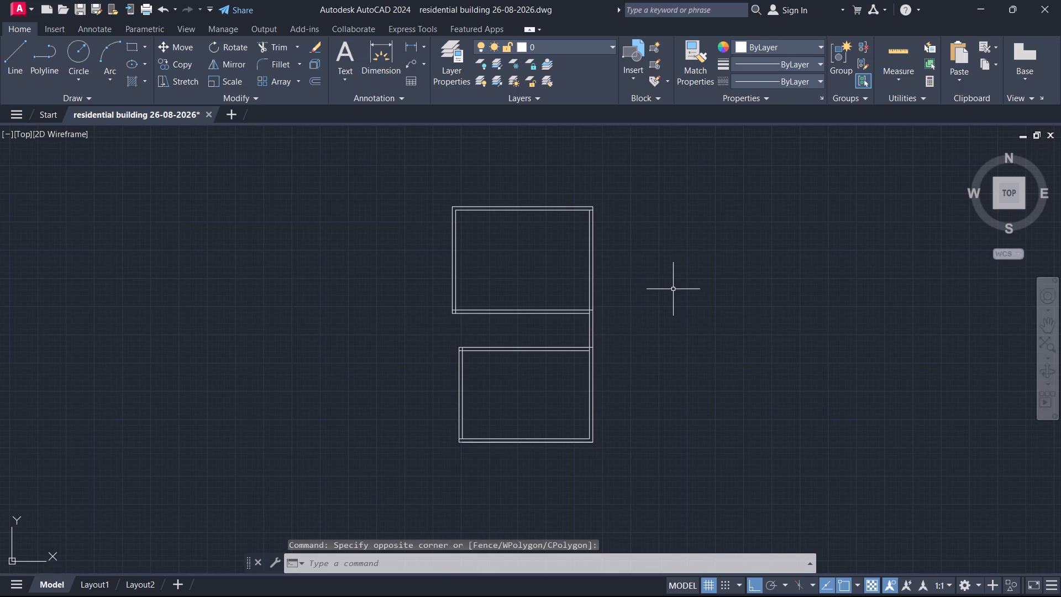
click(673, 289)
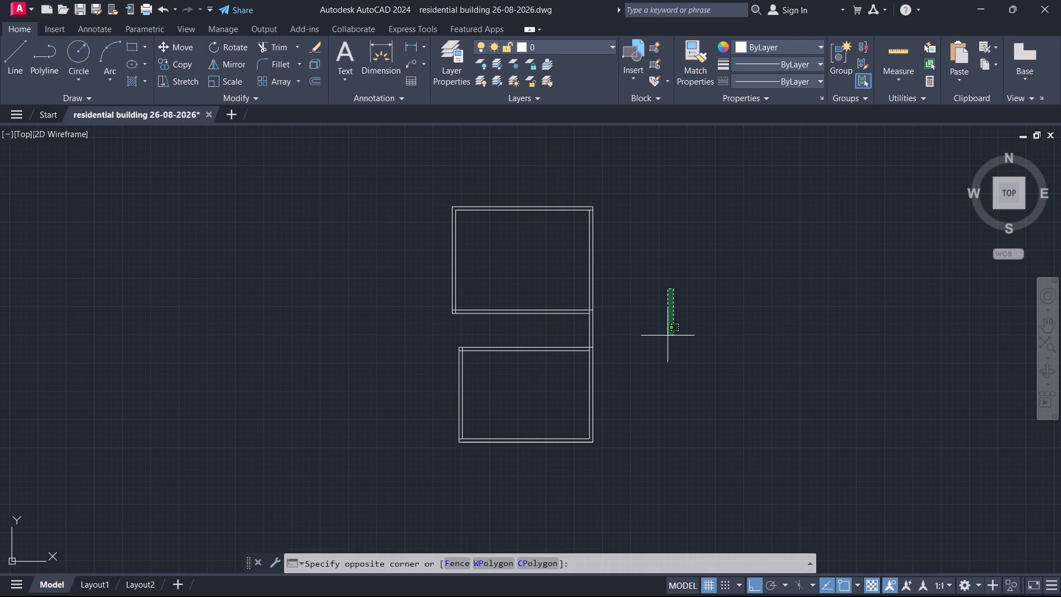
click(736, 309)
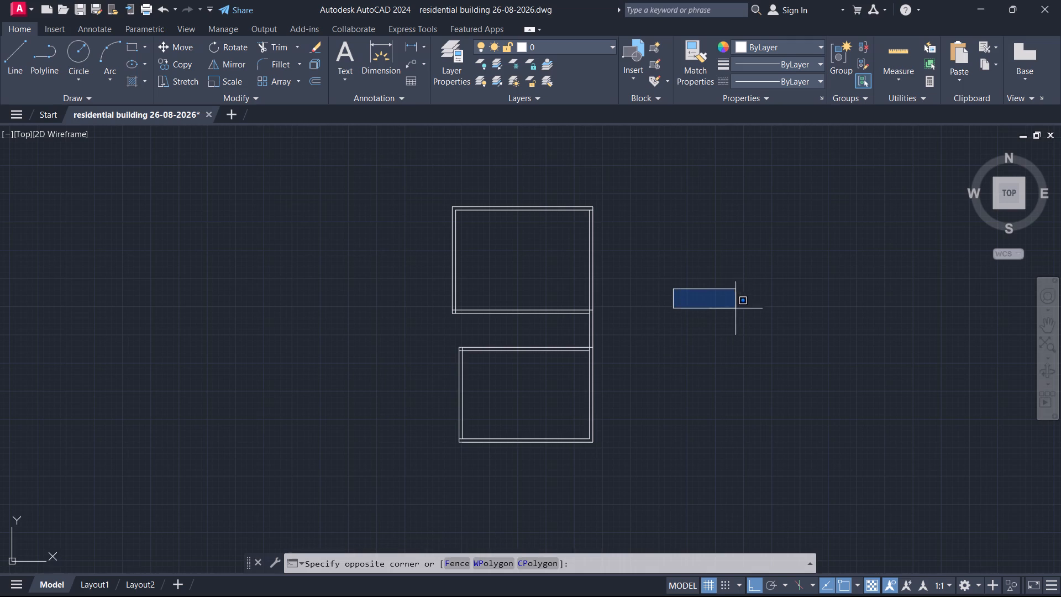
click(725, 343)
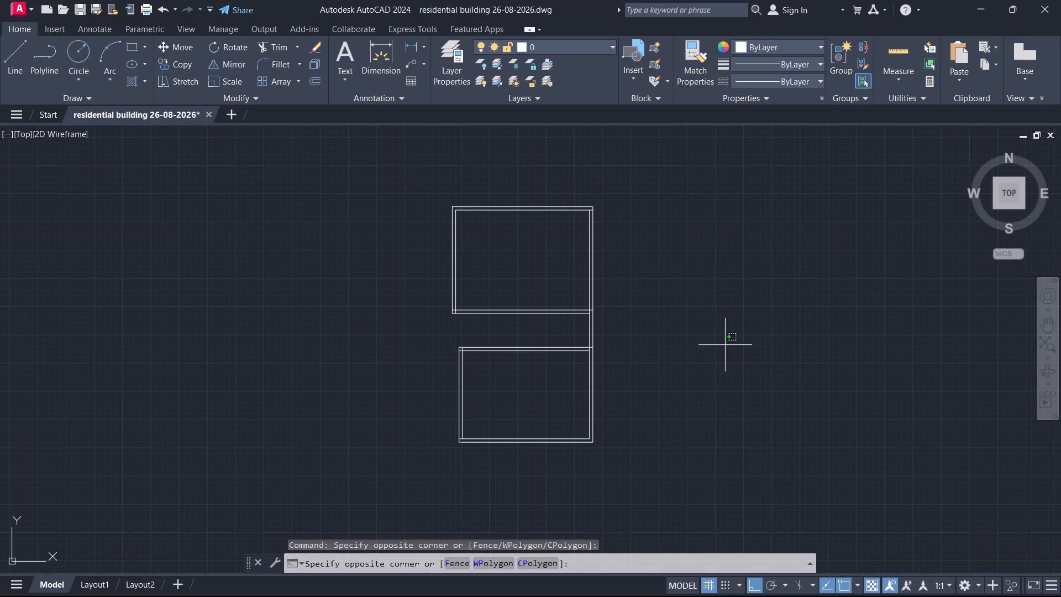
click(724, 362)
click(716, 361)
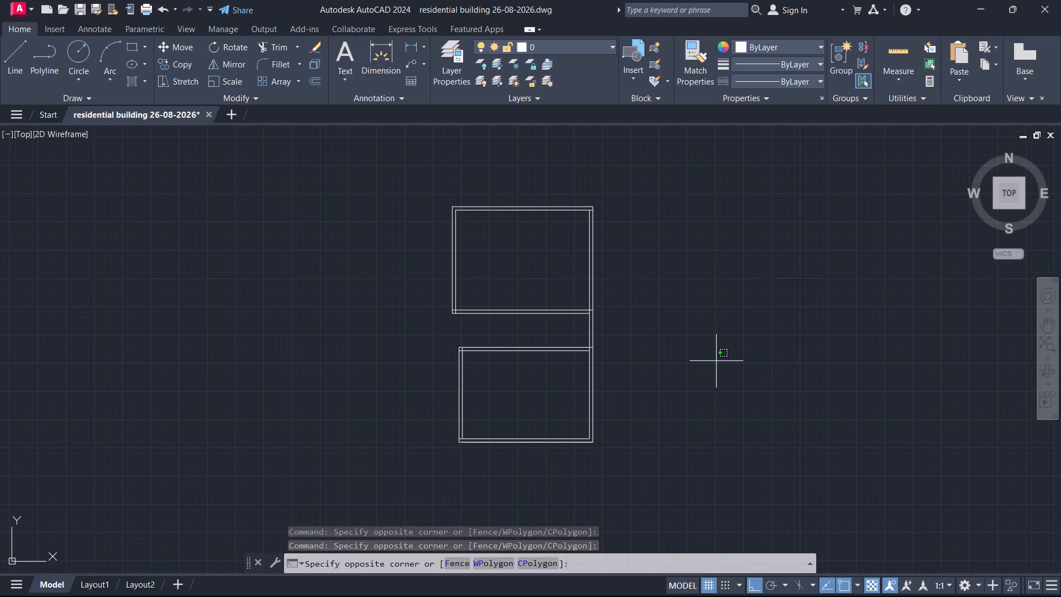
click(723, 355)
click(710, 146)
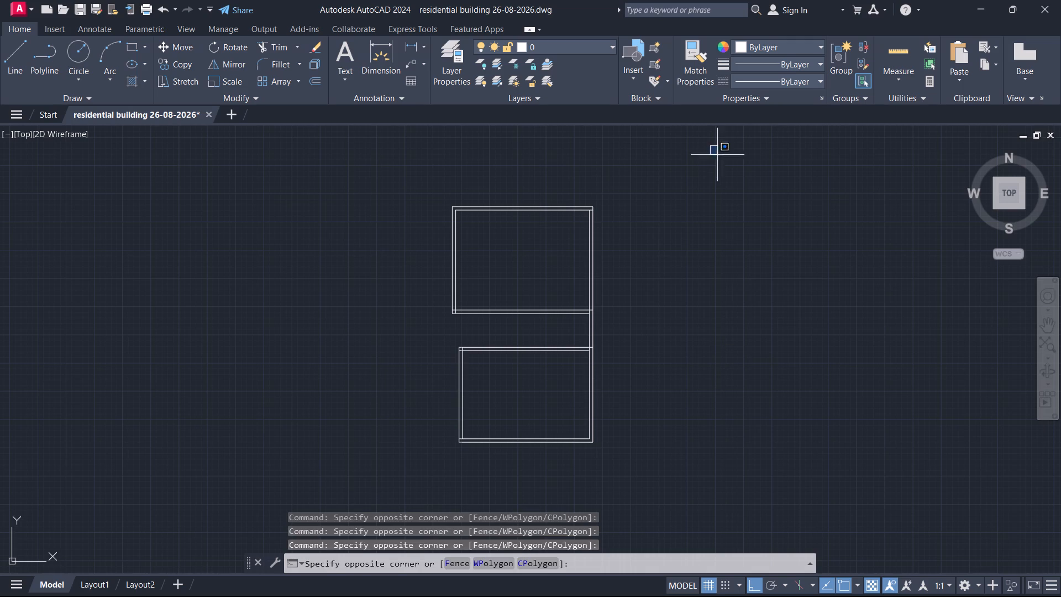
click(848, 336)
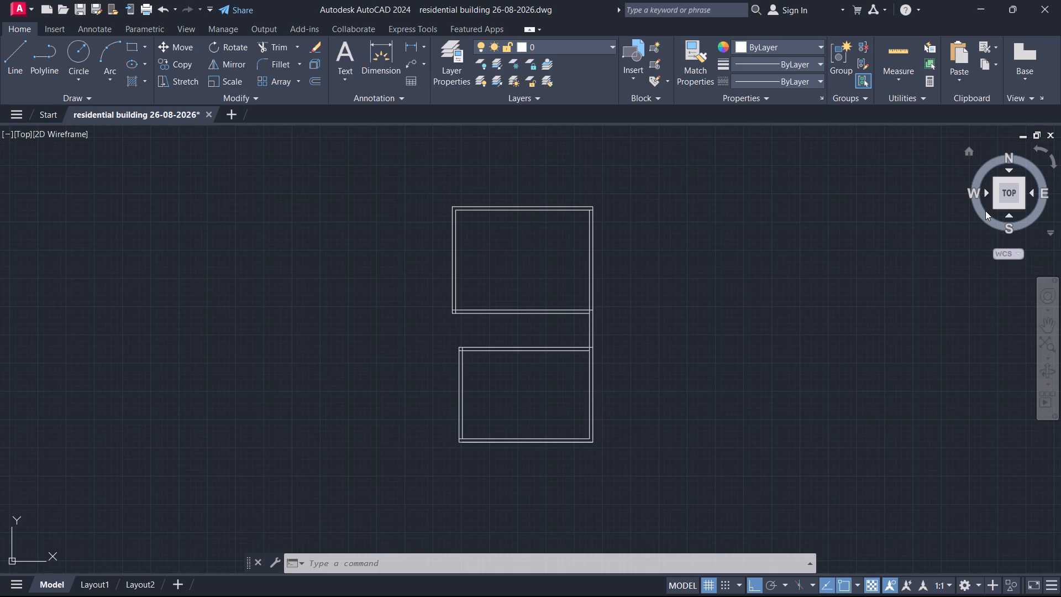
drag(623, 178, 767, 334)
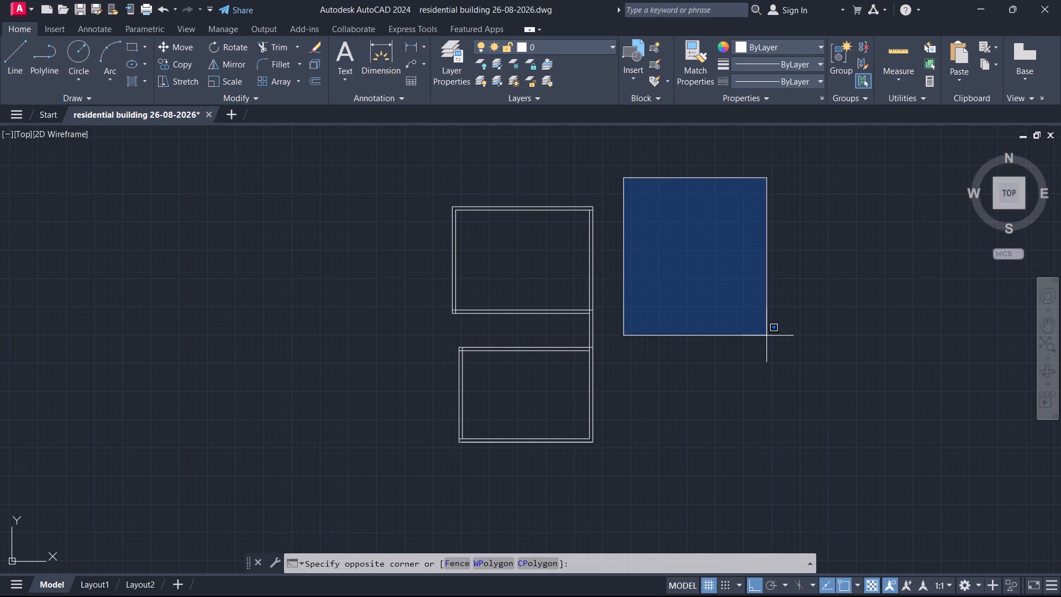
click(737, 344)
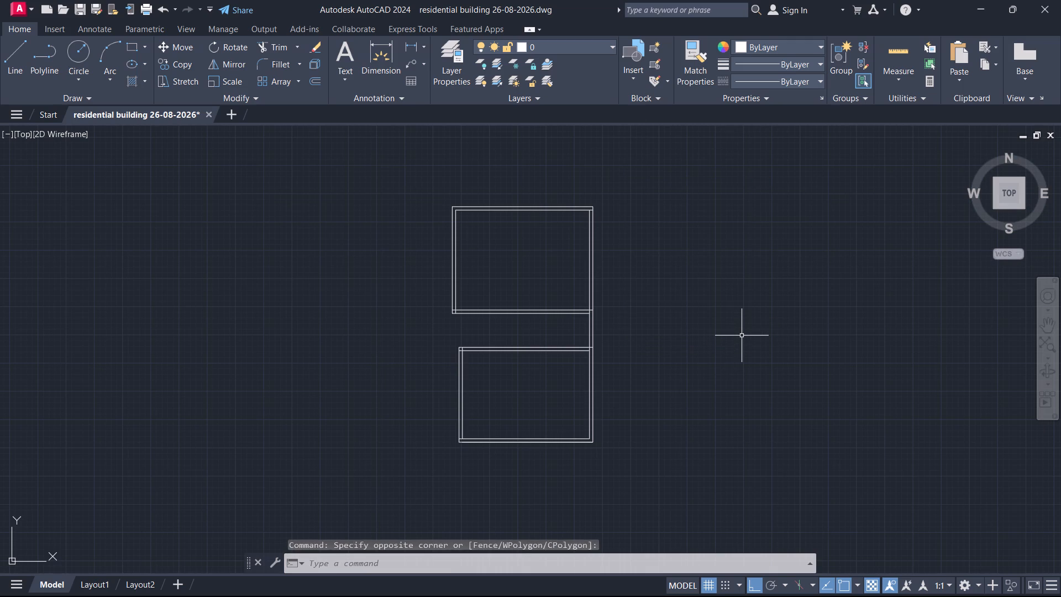
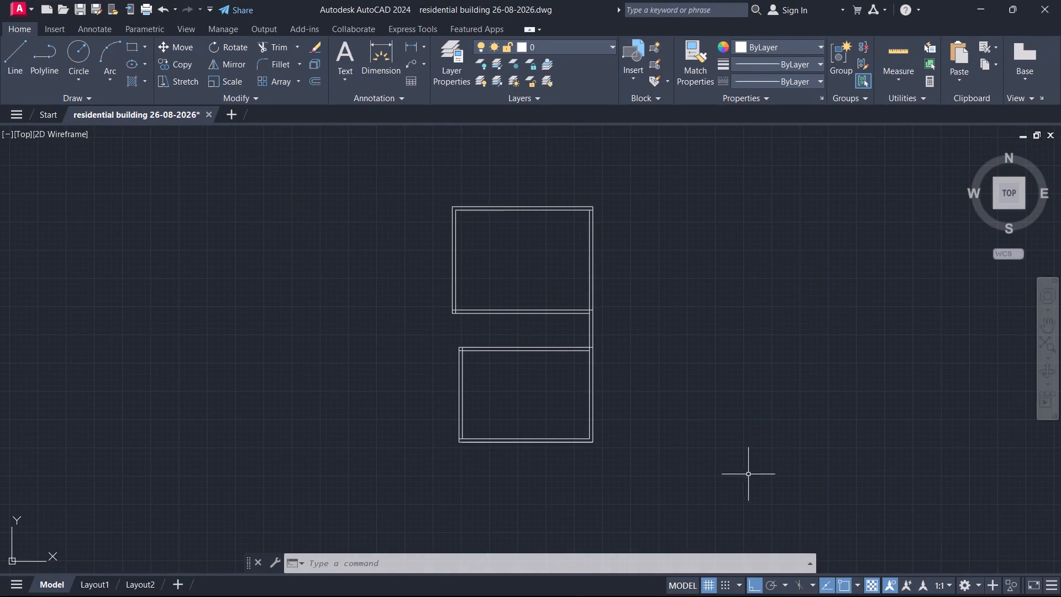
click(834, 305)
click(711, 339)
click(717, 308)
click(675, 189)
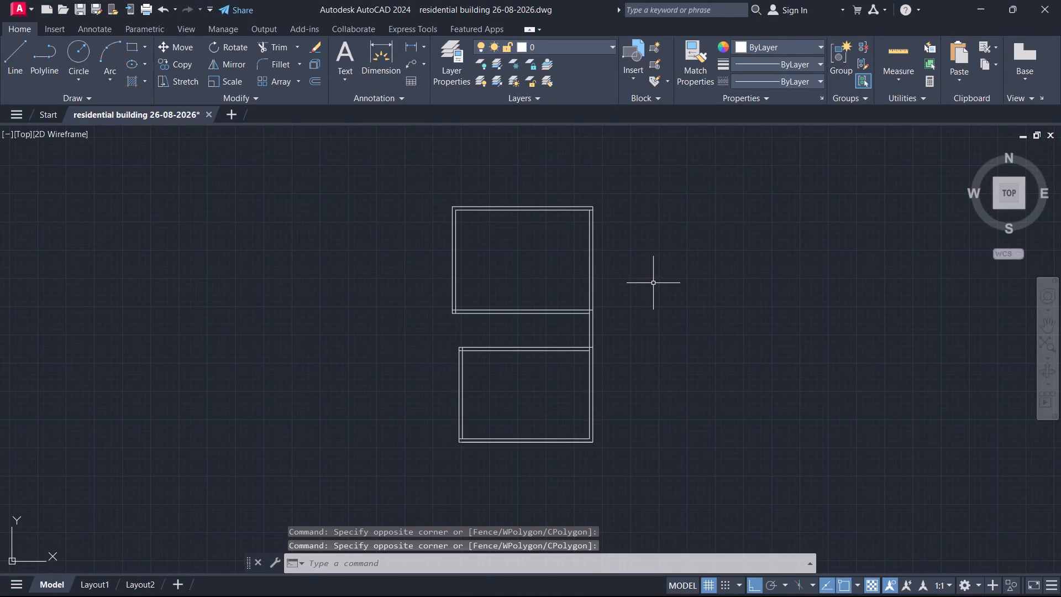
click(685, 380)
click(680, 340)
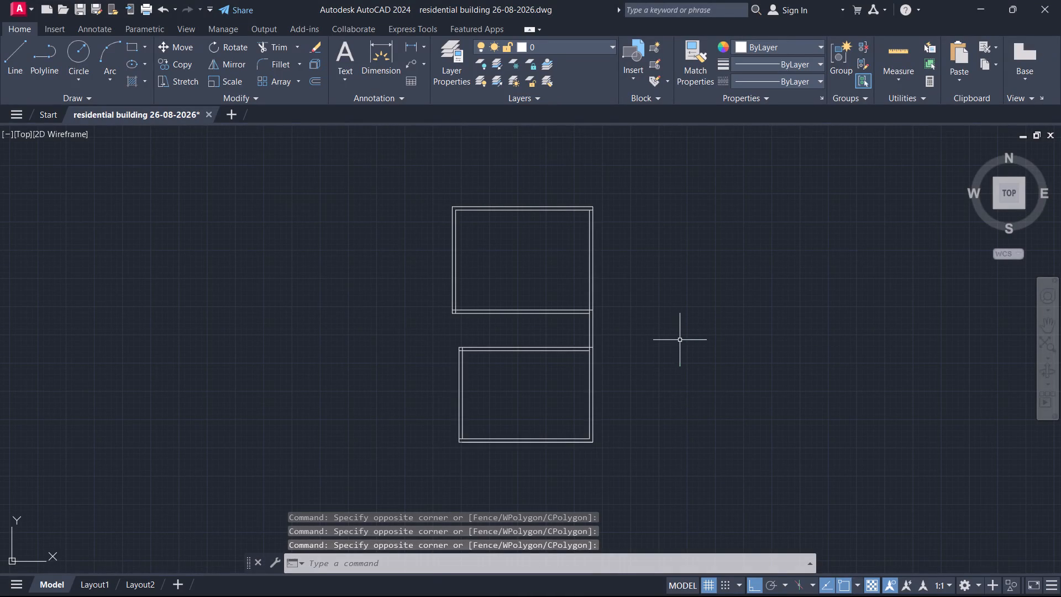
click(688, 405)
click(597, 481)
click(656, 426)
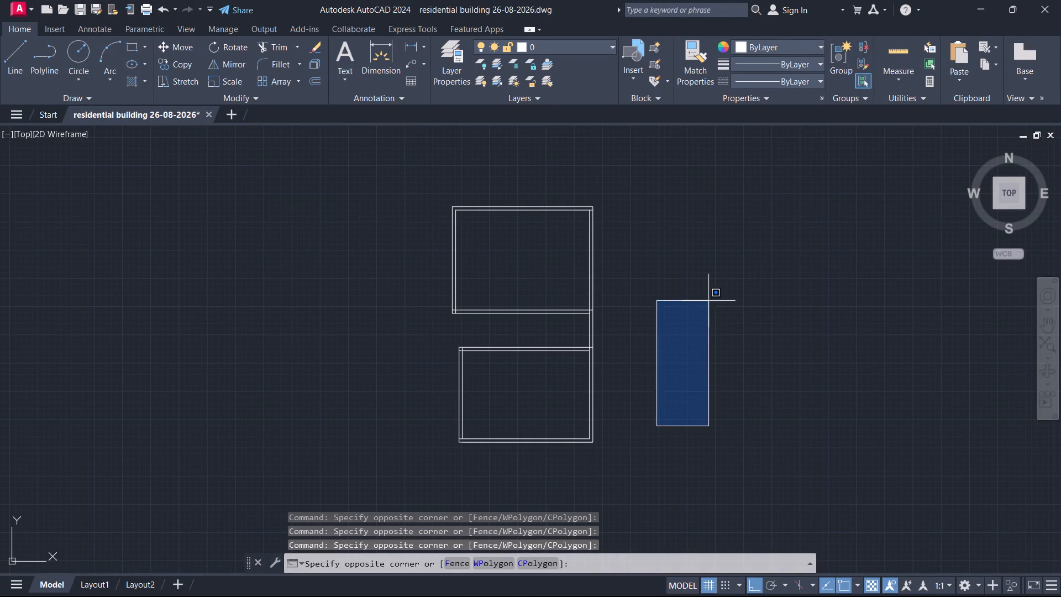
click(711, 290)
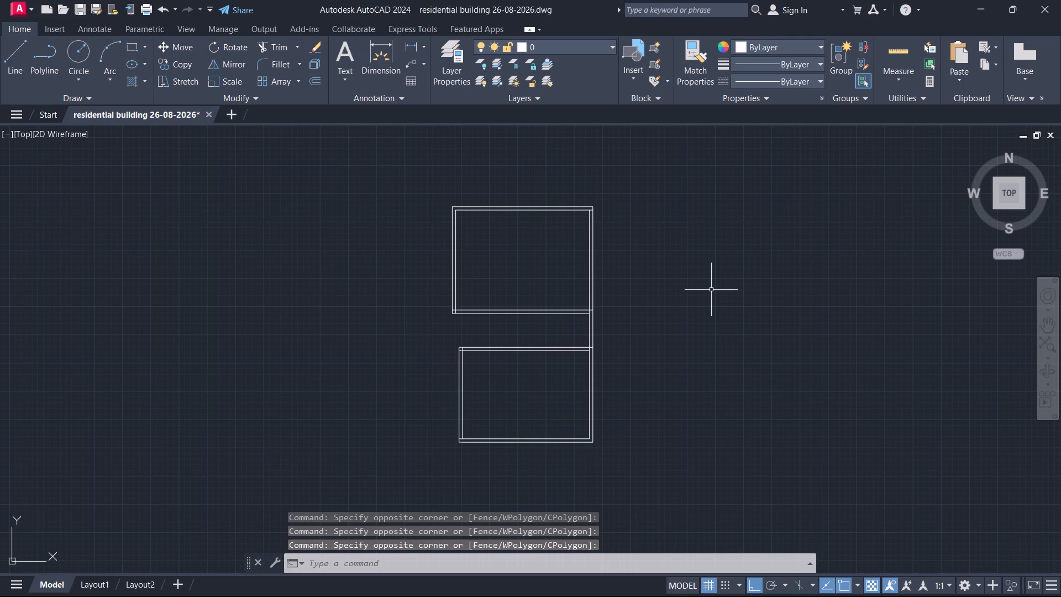
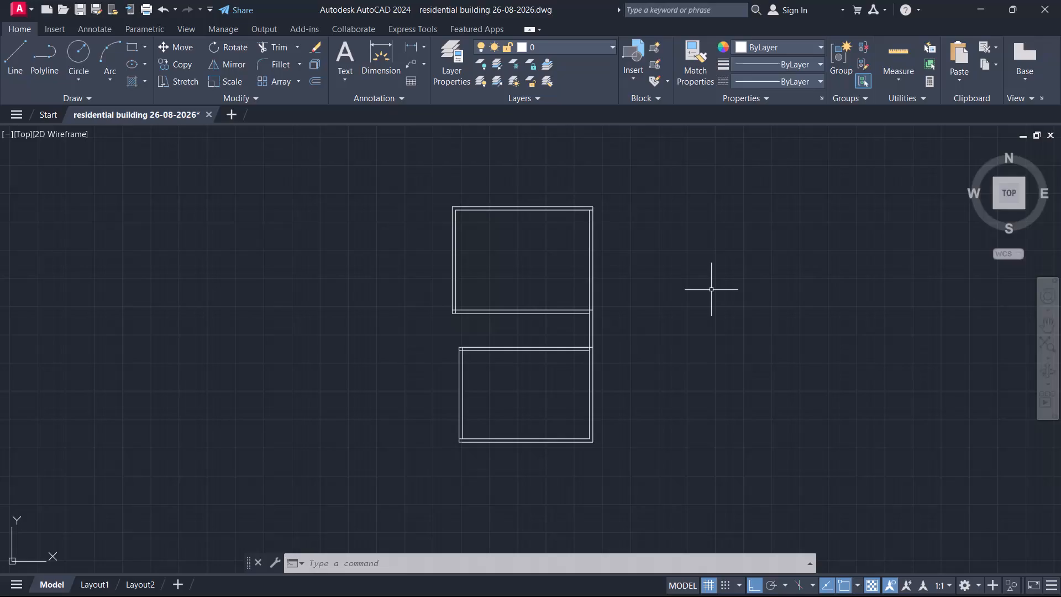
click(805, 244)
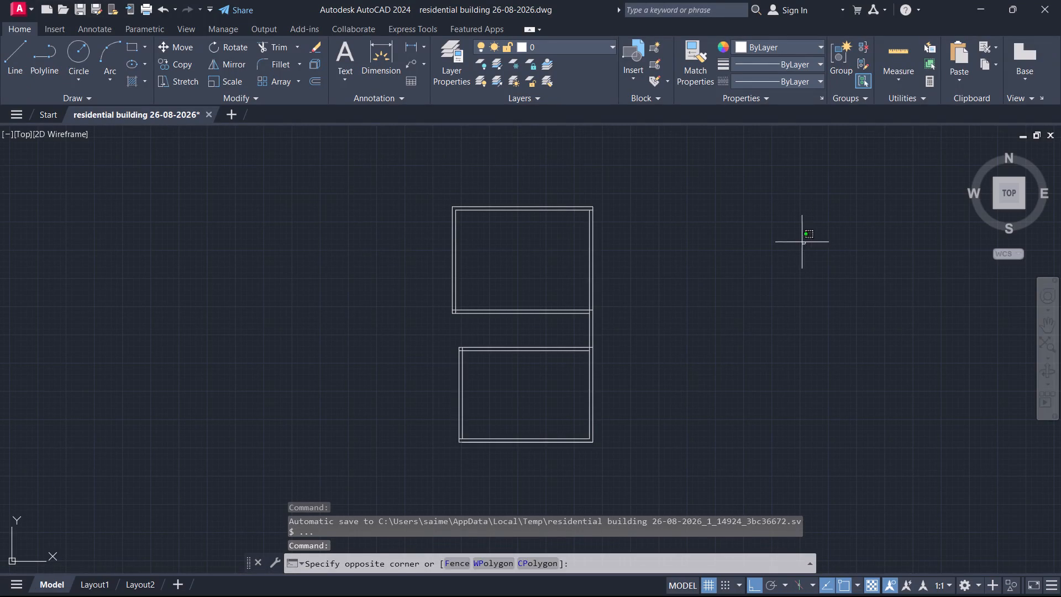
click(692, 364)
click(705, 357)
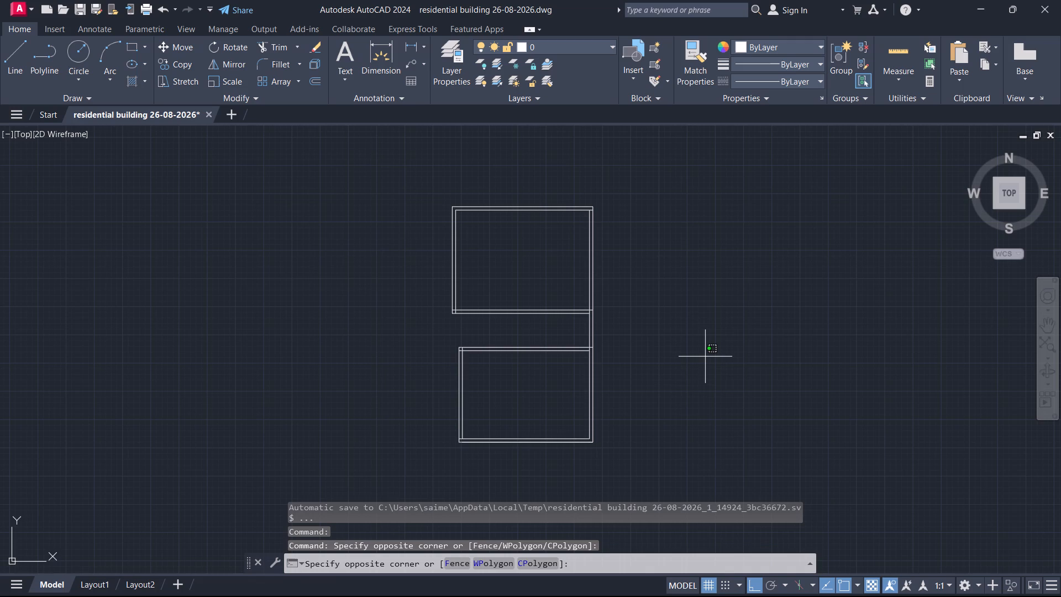
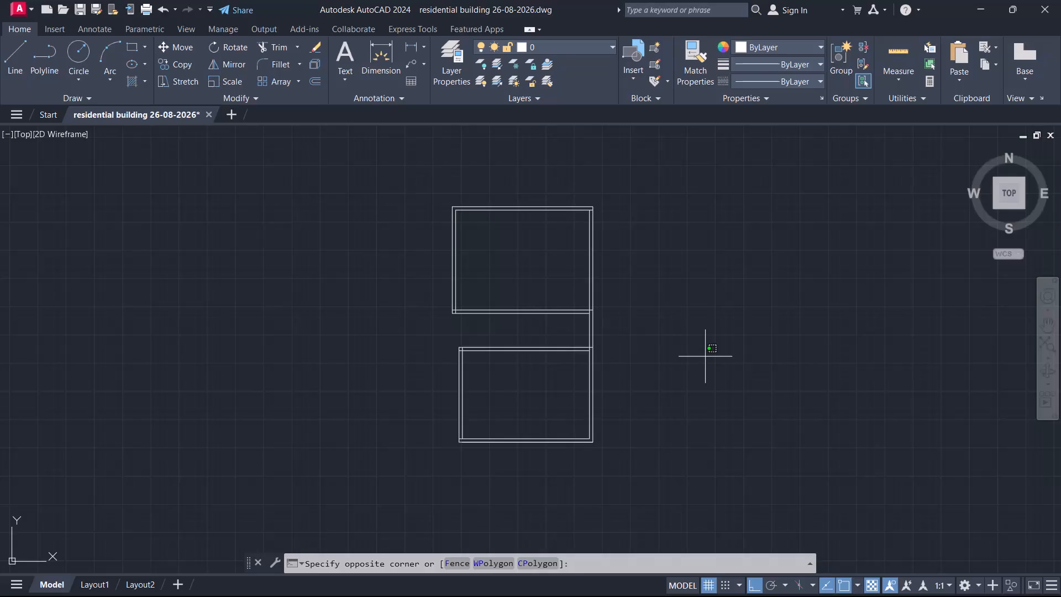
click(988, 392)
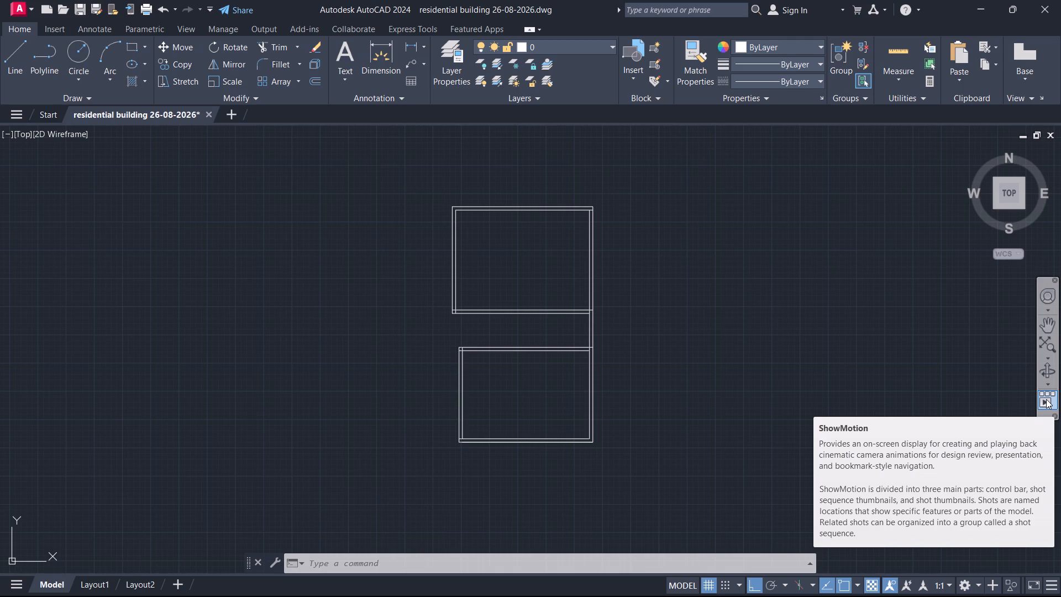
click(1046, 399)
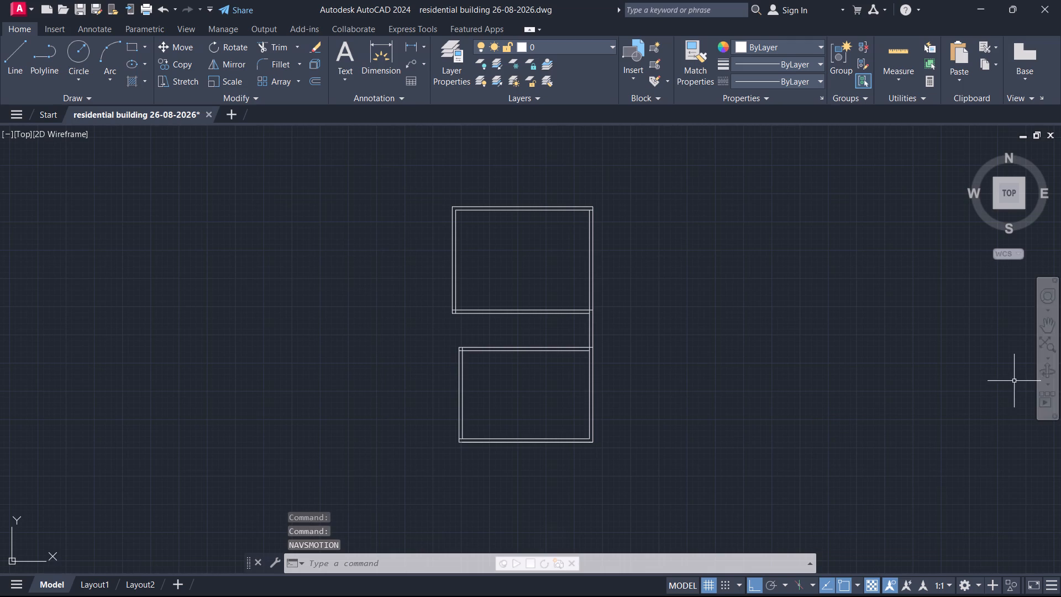
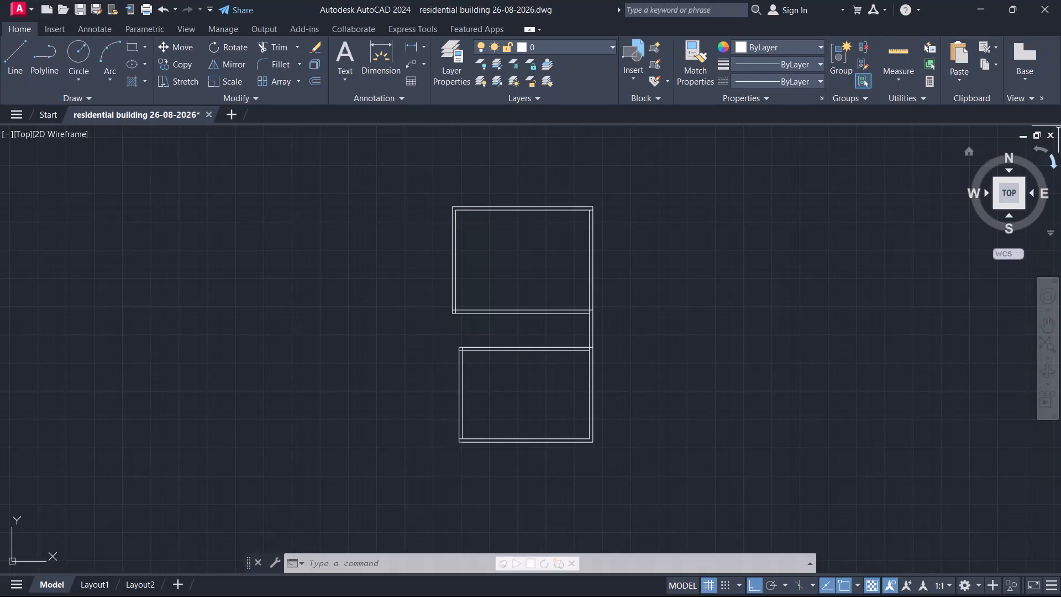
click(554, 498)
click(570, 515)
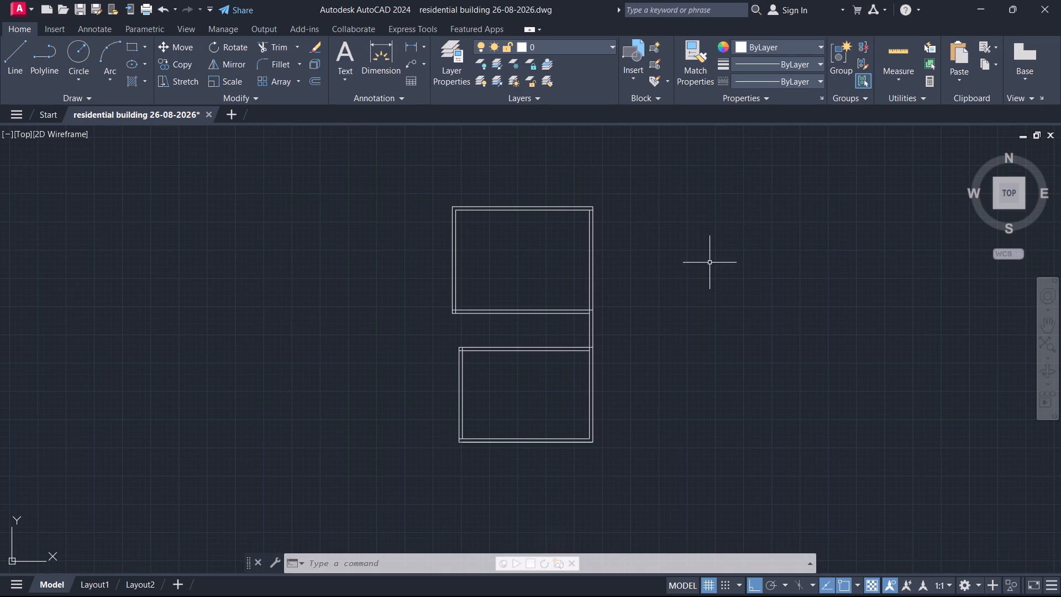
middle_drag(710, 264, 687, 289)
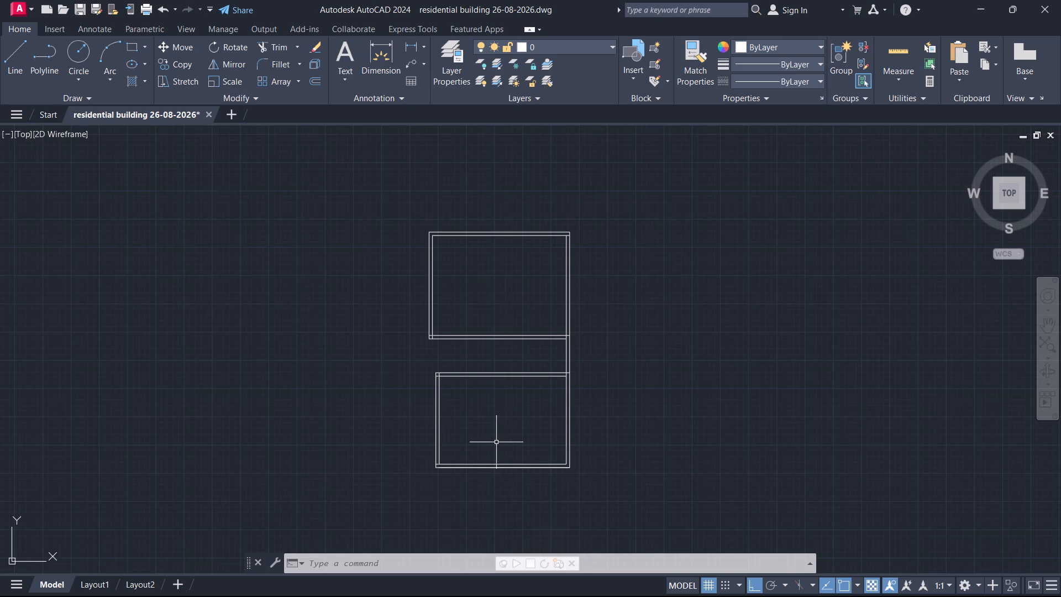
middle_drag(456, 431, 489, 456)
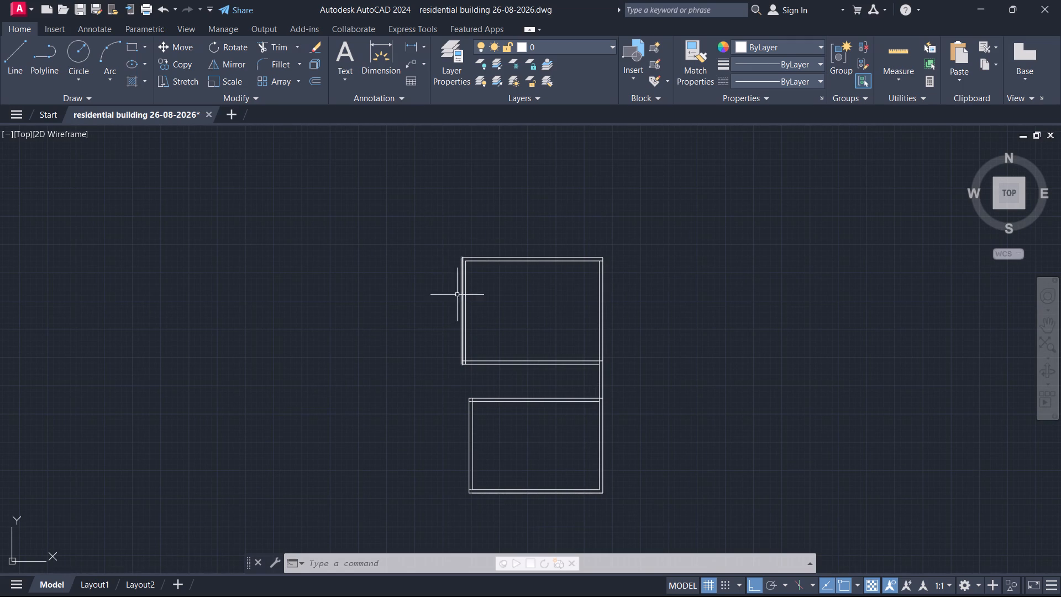
Trim the two overlapping inner wall line stubs at the upper room's lower-left corner.
scroll(458, 366, up, 2)
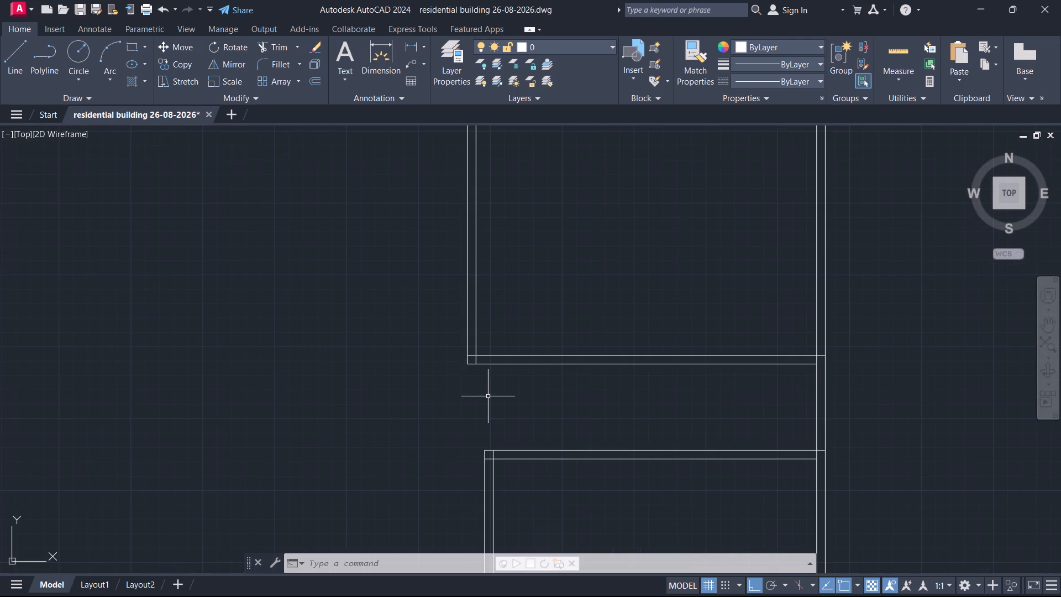
text(tr)
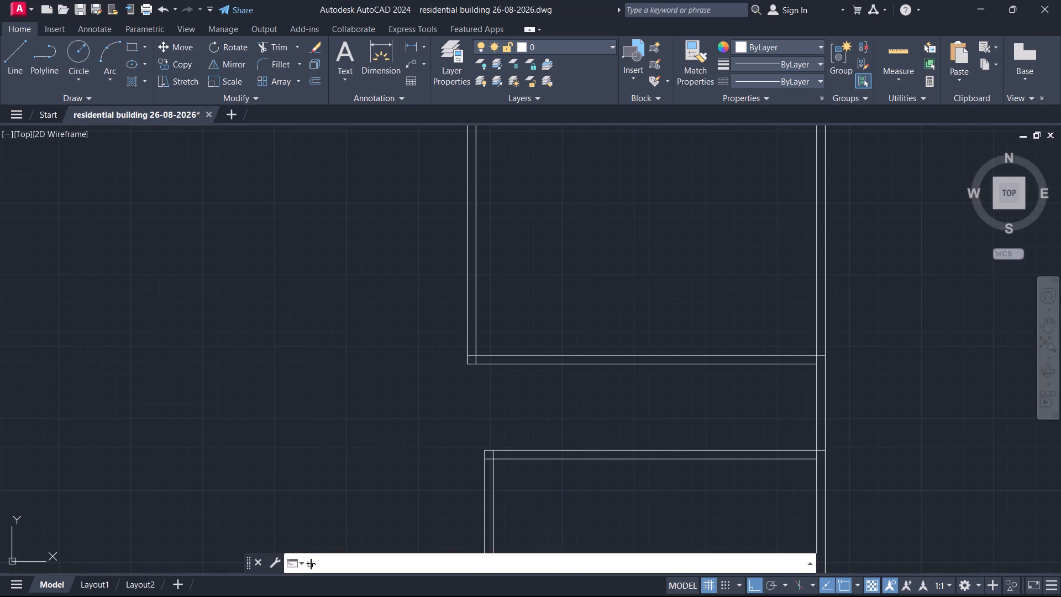
key(Return)
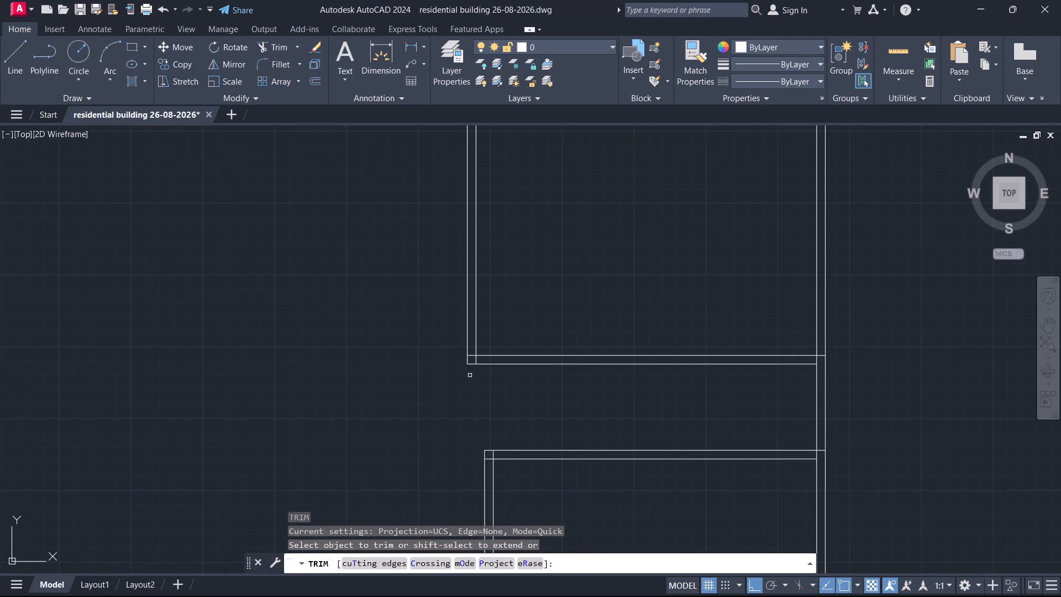
scroll(470, 375, up, 2)
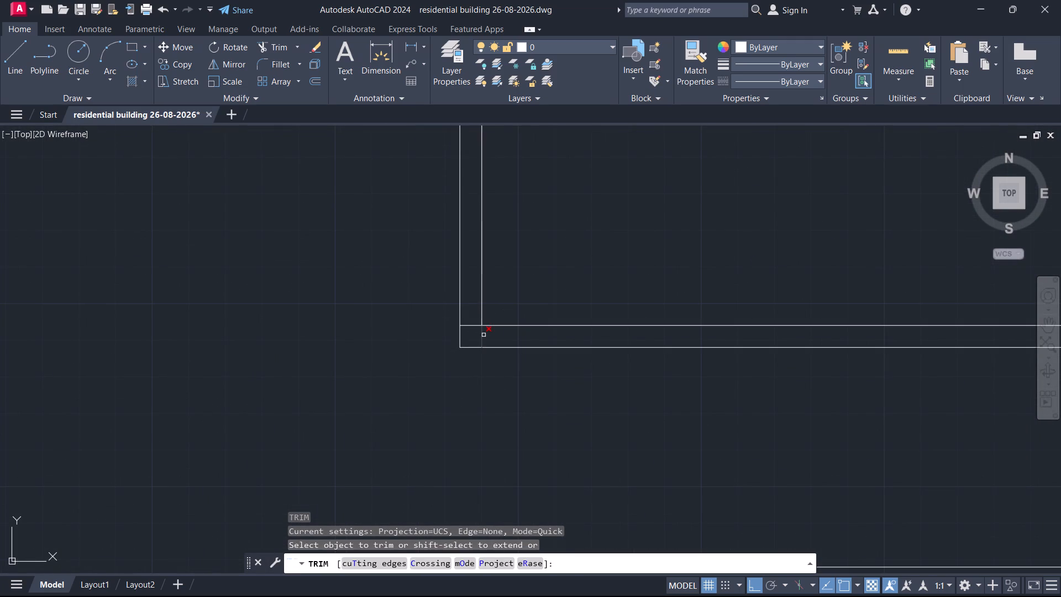
click(484, 335)
click(475, 327)
scroll(420, 233, down, 3)
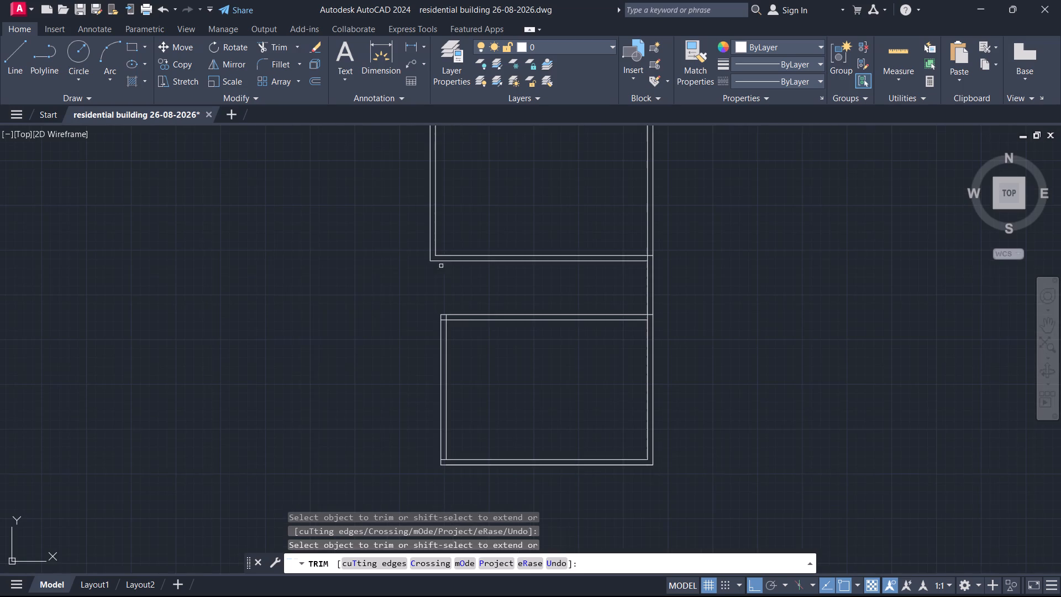
Trim the overlapping inner wall line stubs at the lower room's upper-left and lower-left corners.
scroll(467, 328, up, 5)
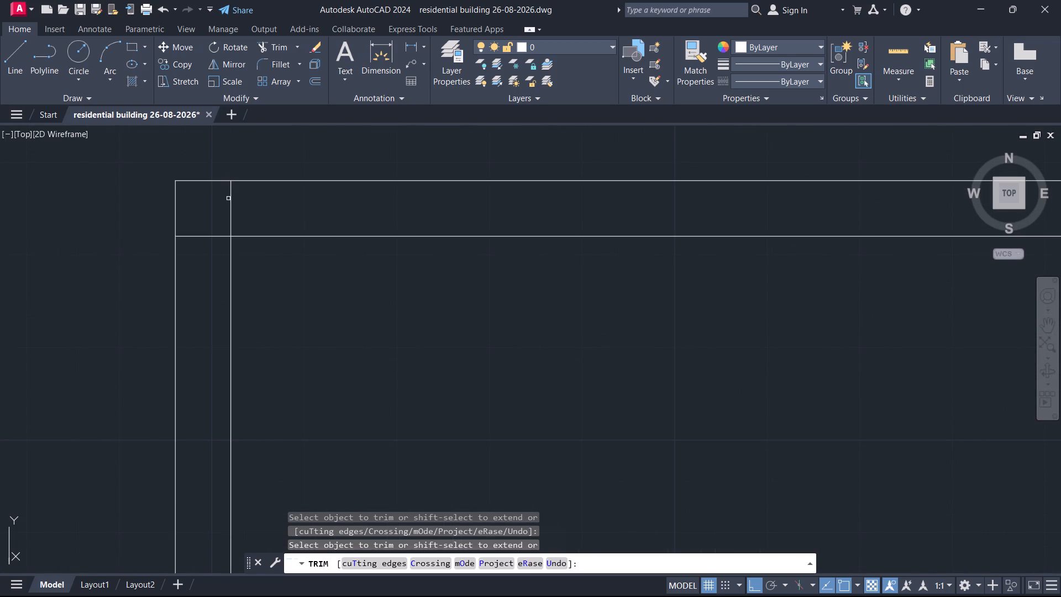
click(232, 200)
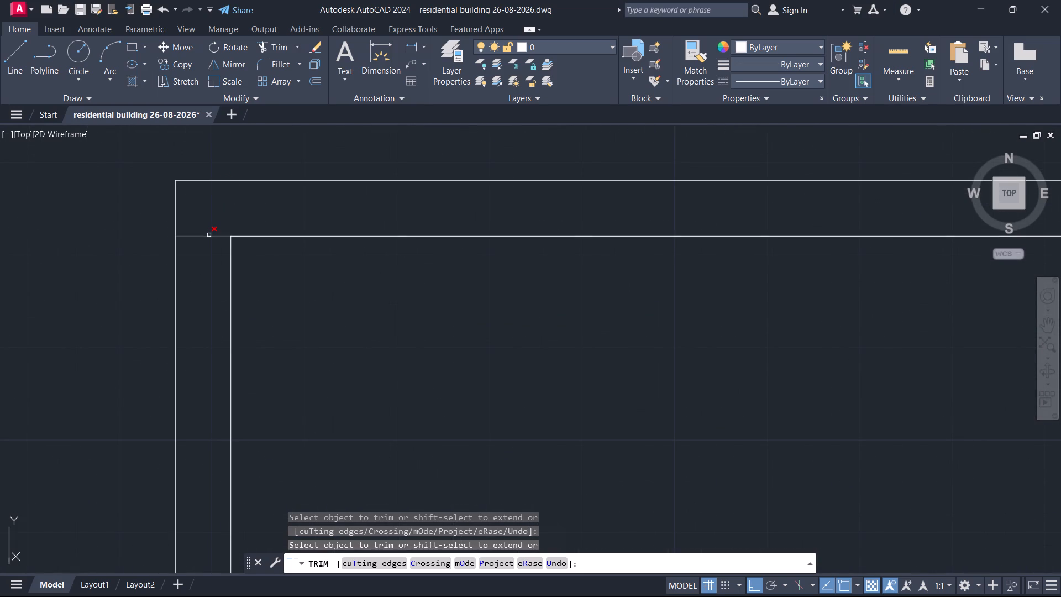
click(209, 235)
scroll(370, 276, down, 6)
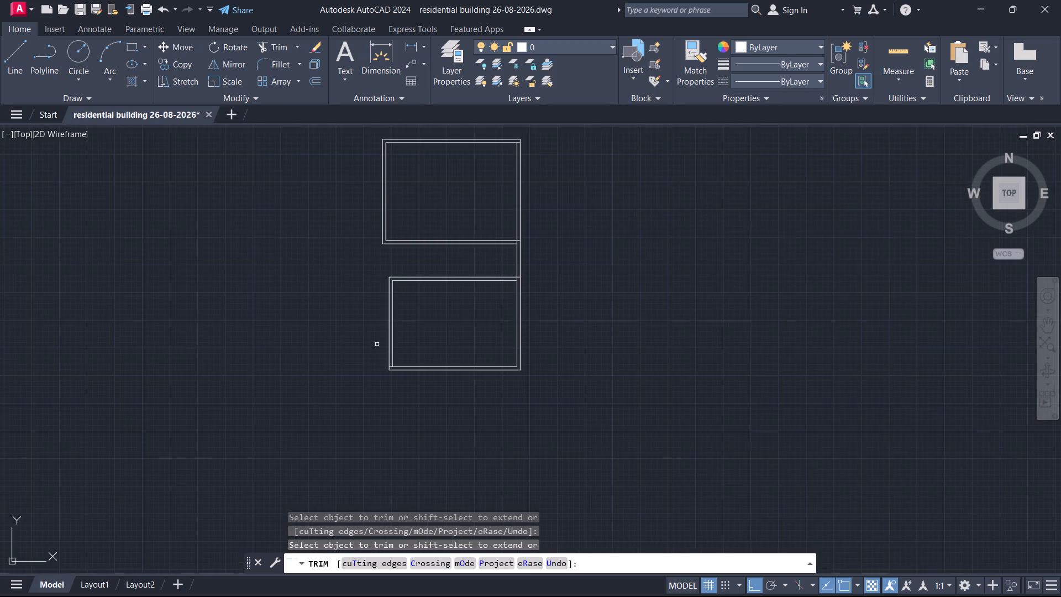
scroll(380, 364, up, 4)
click(434, 388)
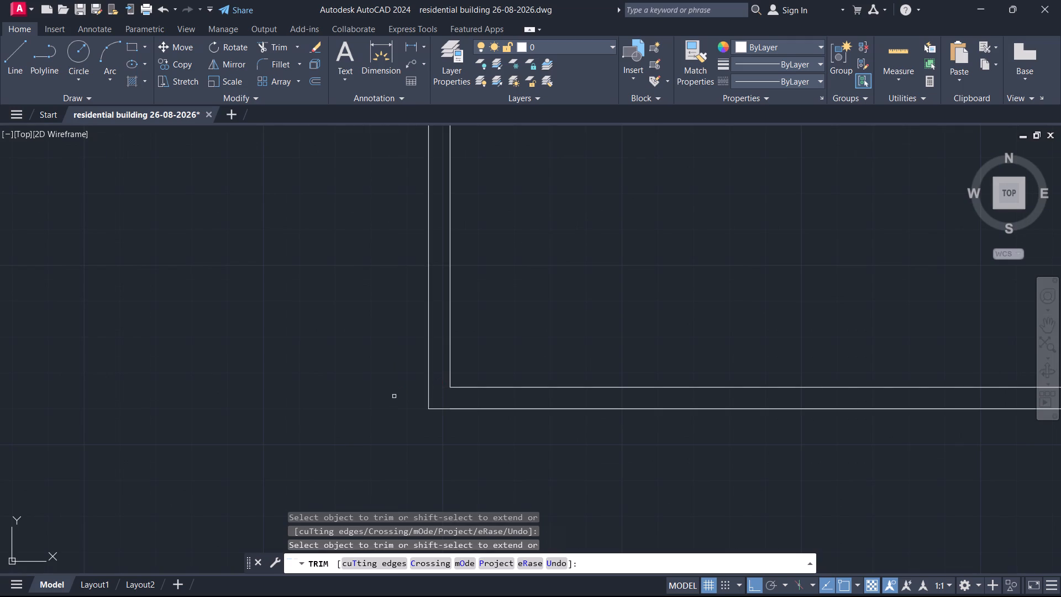
scroll(393, 397, down, 4)
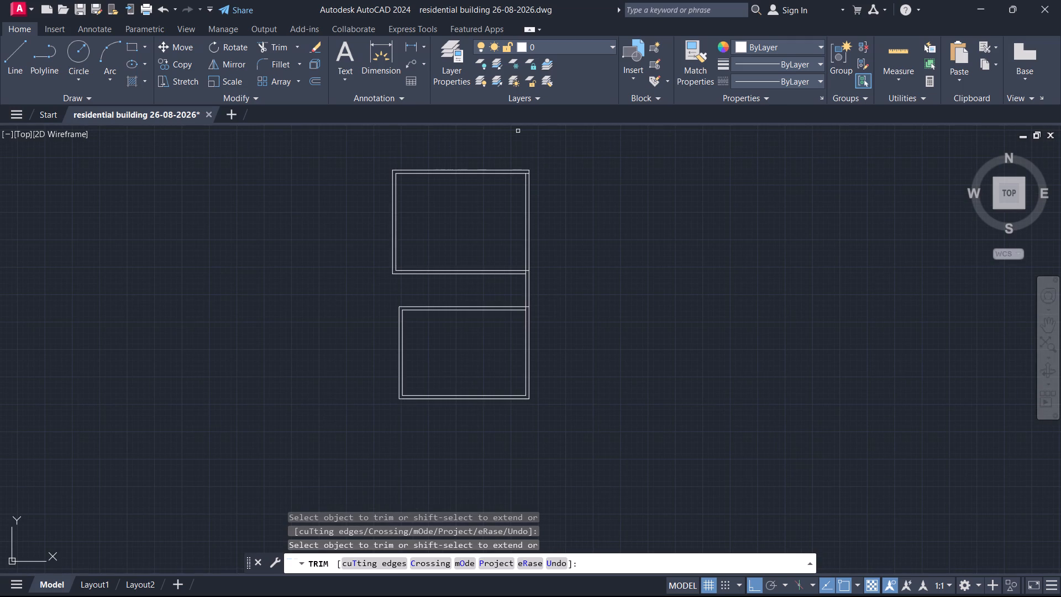
Trim the inner top wall line's stub crossing the right wall at the upper room's upper-right corner.
scroll(514, 143, up, 4)
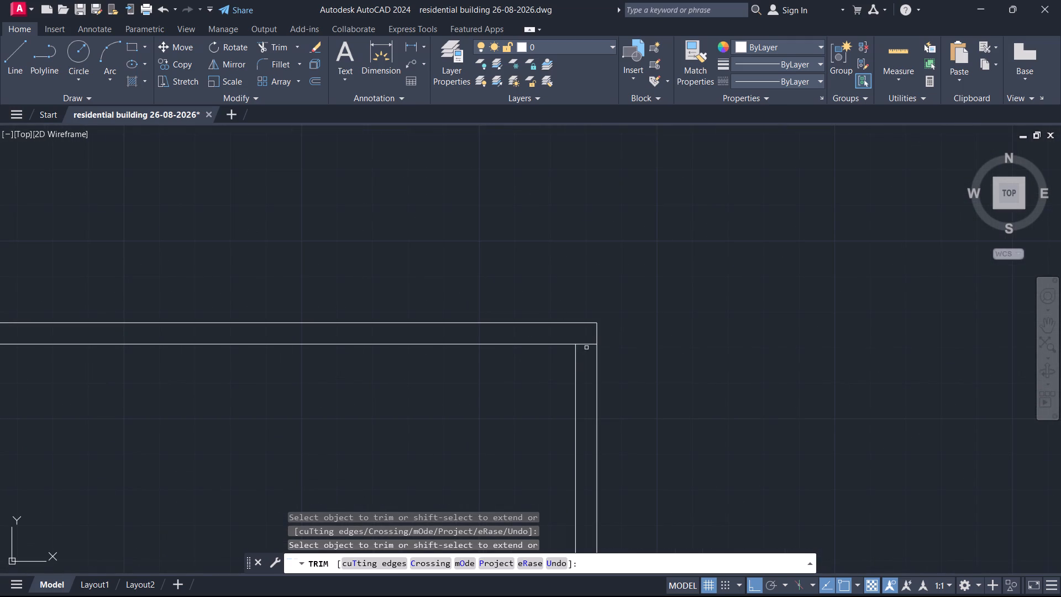
click(587, 345)
scroll(631, 323, down, 3)
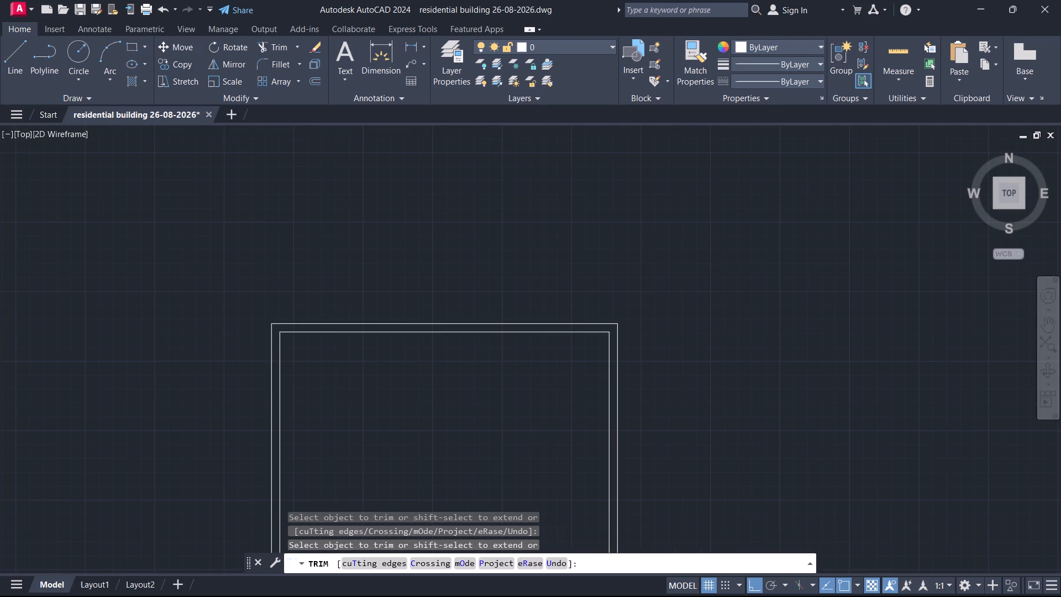
scroll(631, 323, down, 1)
middle_drag(650, 316, 680, 232)
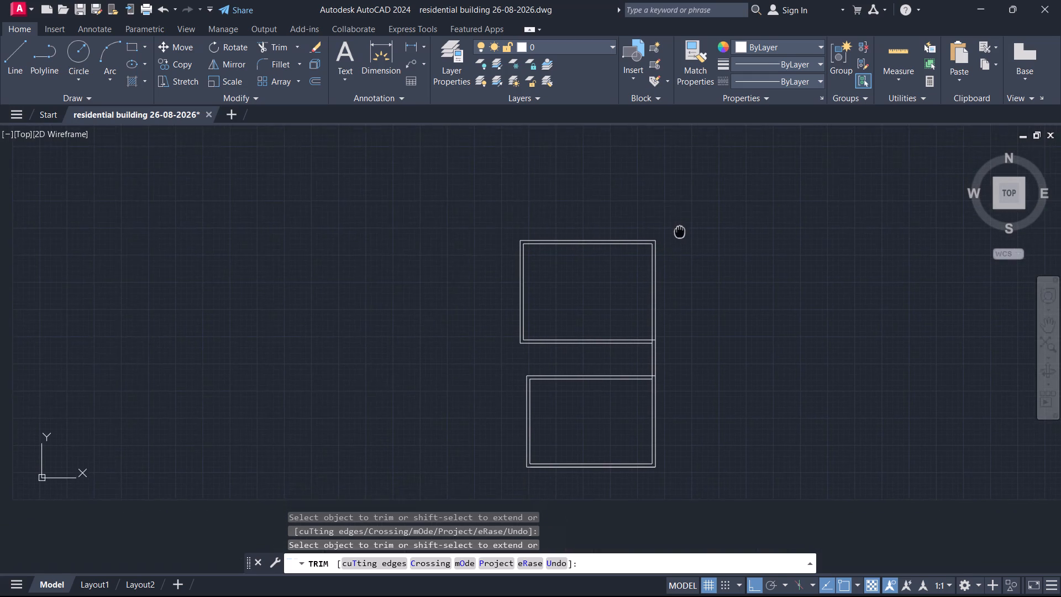
middle_drag(680, 232, 674, 231)
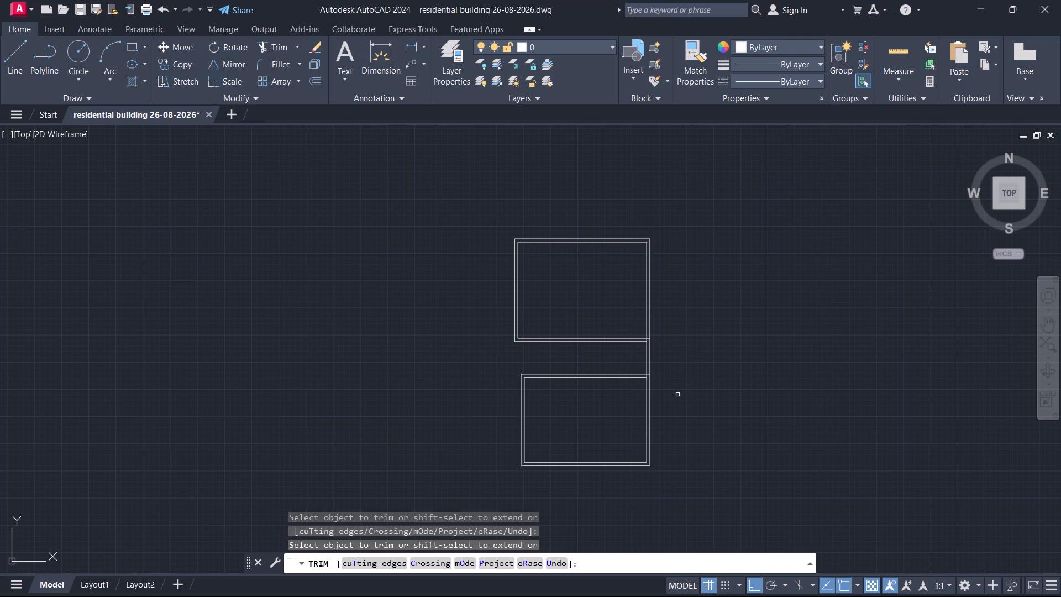
key(Escape)
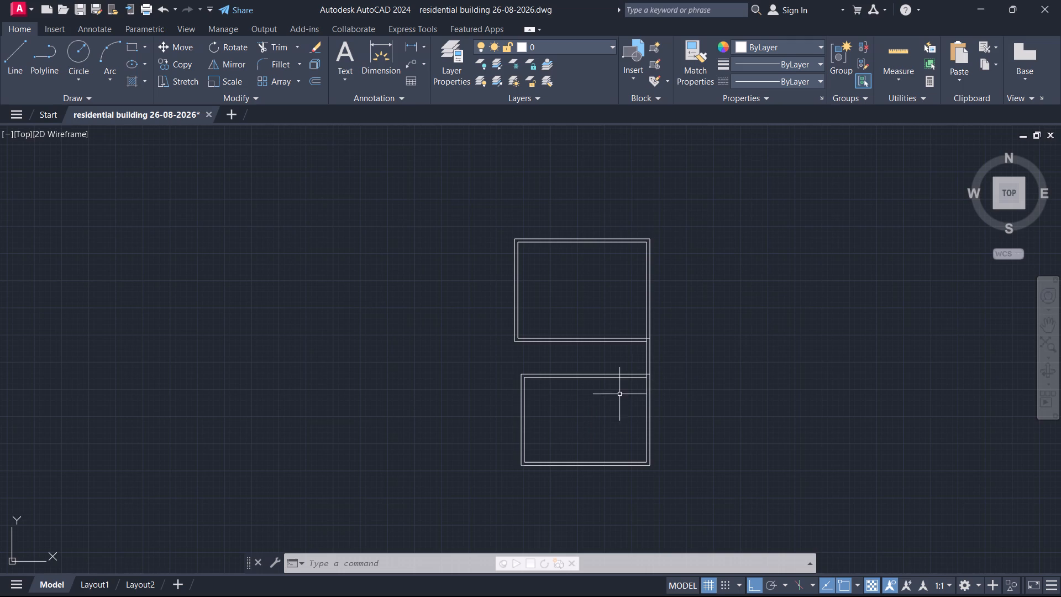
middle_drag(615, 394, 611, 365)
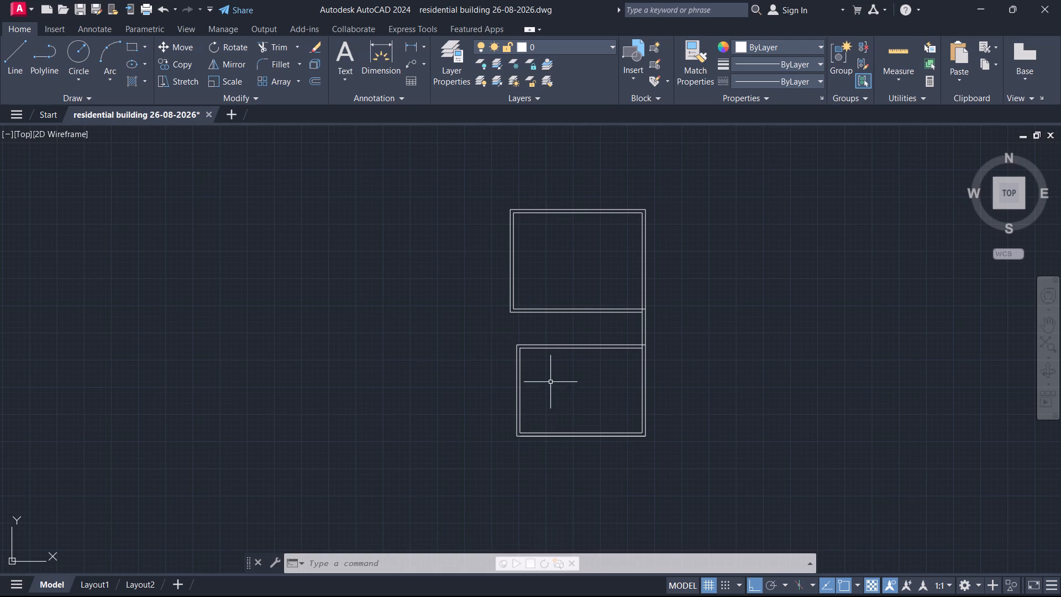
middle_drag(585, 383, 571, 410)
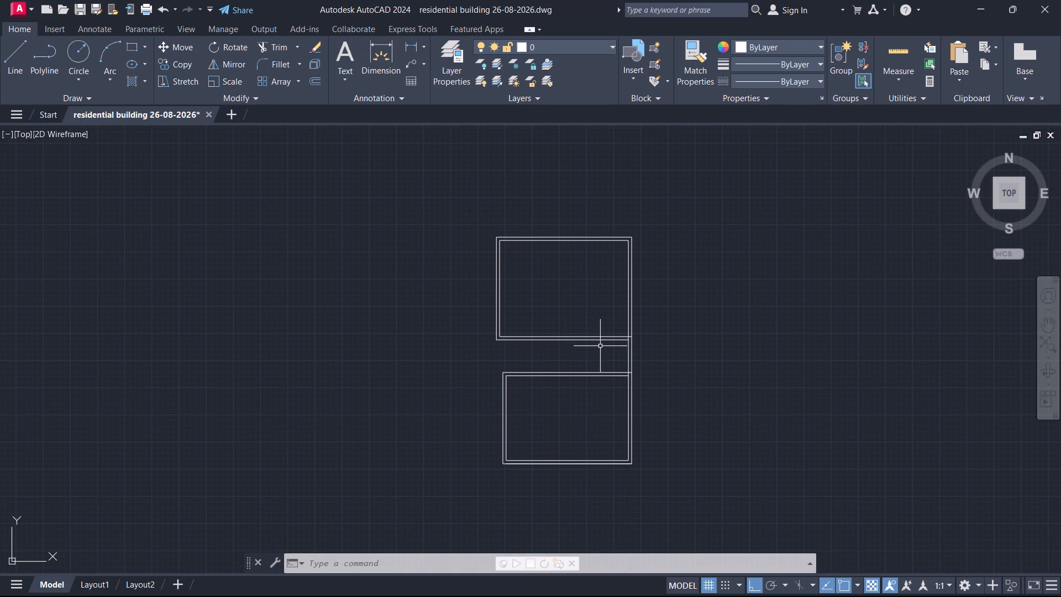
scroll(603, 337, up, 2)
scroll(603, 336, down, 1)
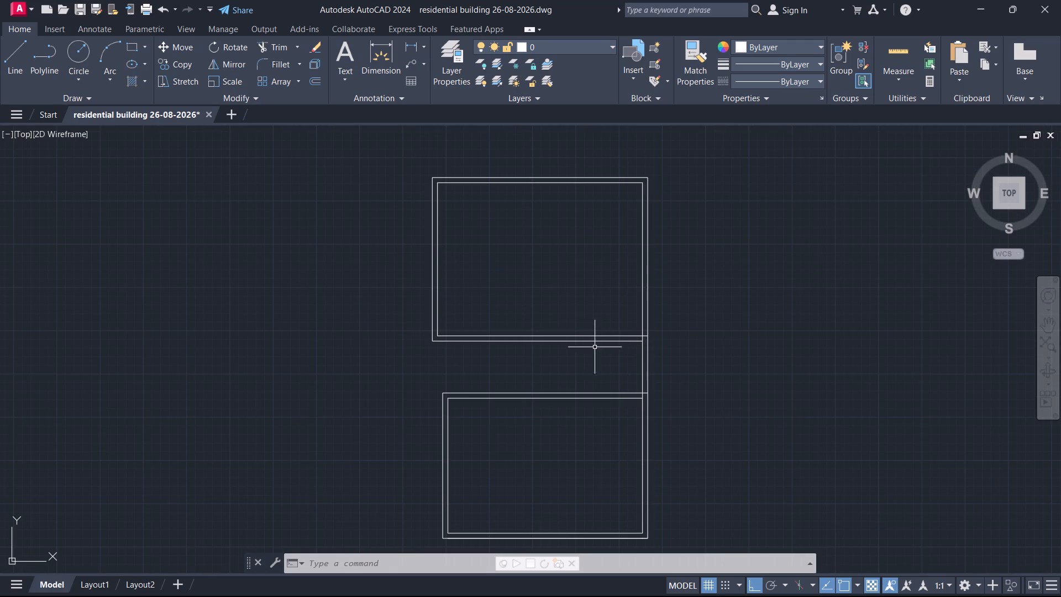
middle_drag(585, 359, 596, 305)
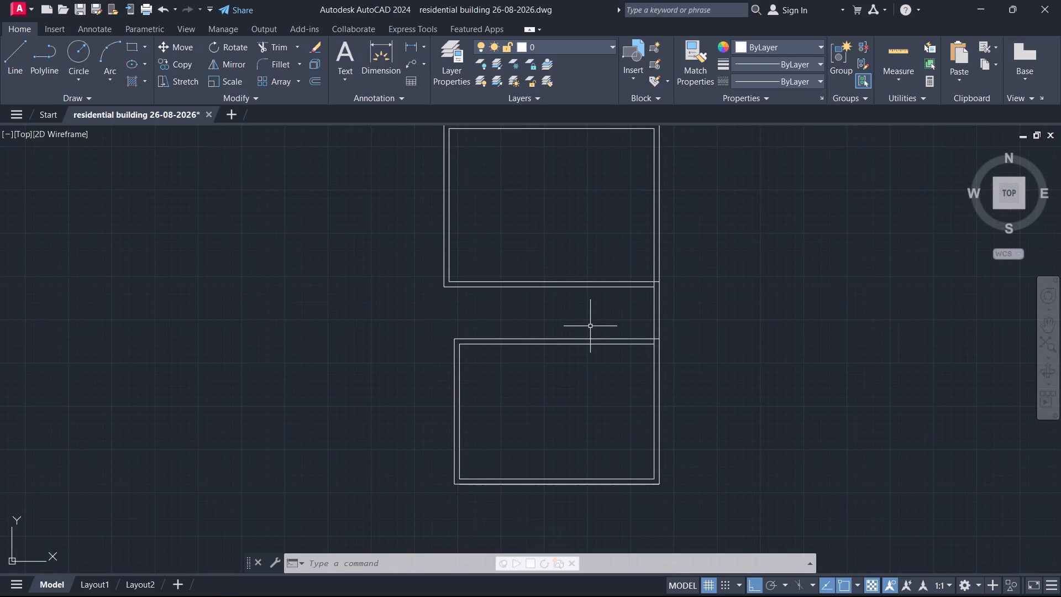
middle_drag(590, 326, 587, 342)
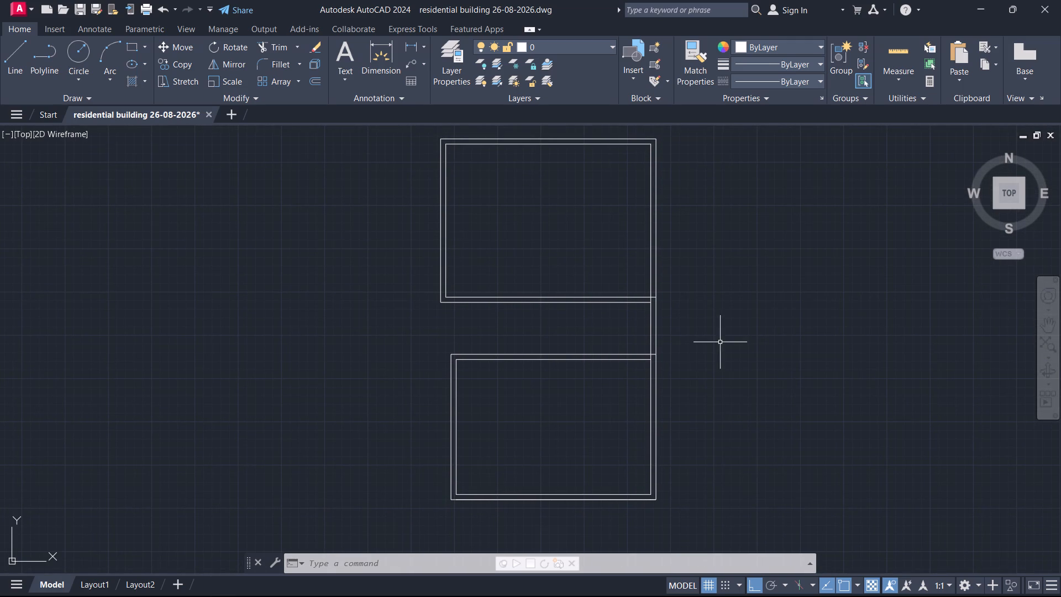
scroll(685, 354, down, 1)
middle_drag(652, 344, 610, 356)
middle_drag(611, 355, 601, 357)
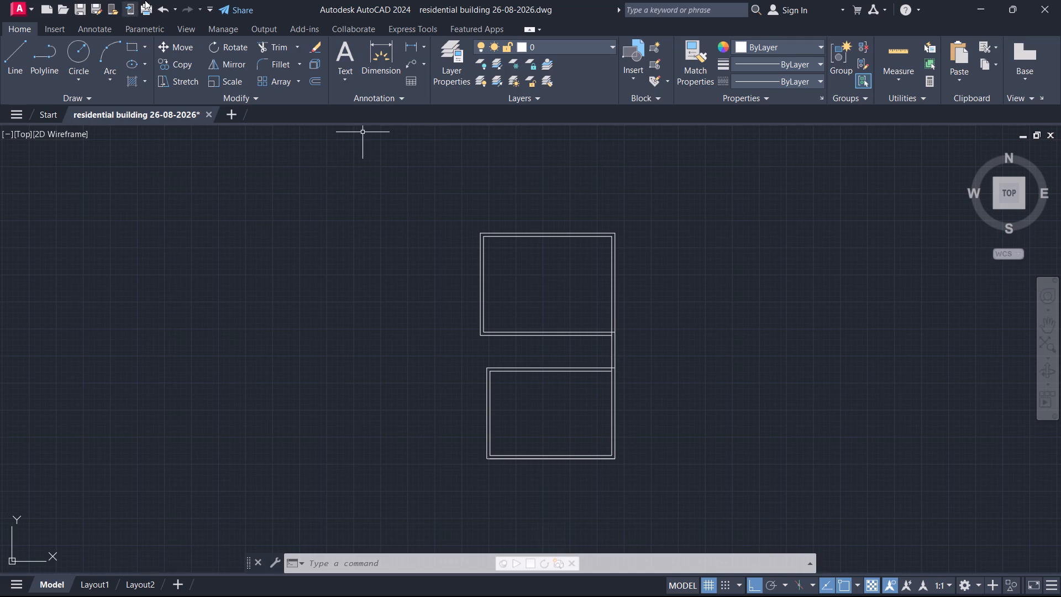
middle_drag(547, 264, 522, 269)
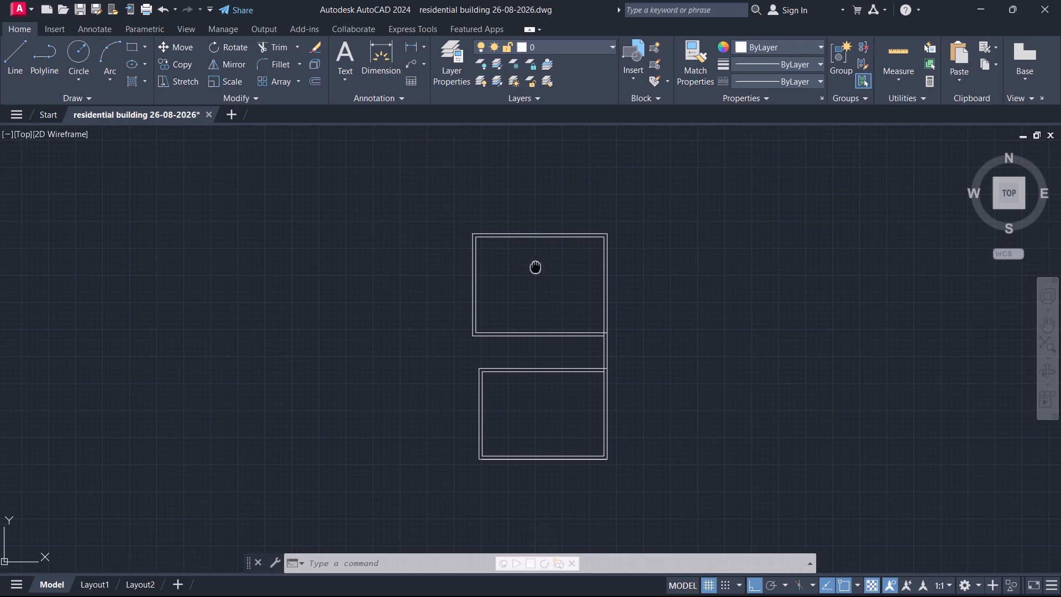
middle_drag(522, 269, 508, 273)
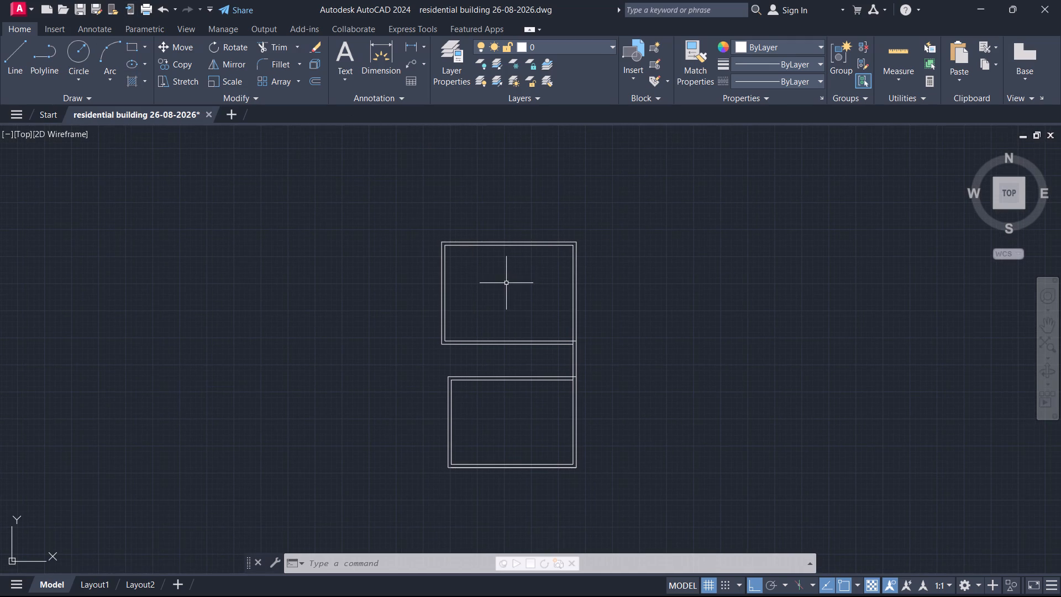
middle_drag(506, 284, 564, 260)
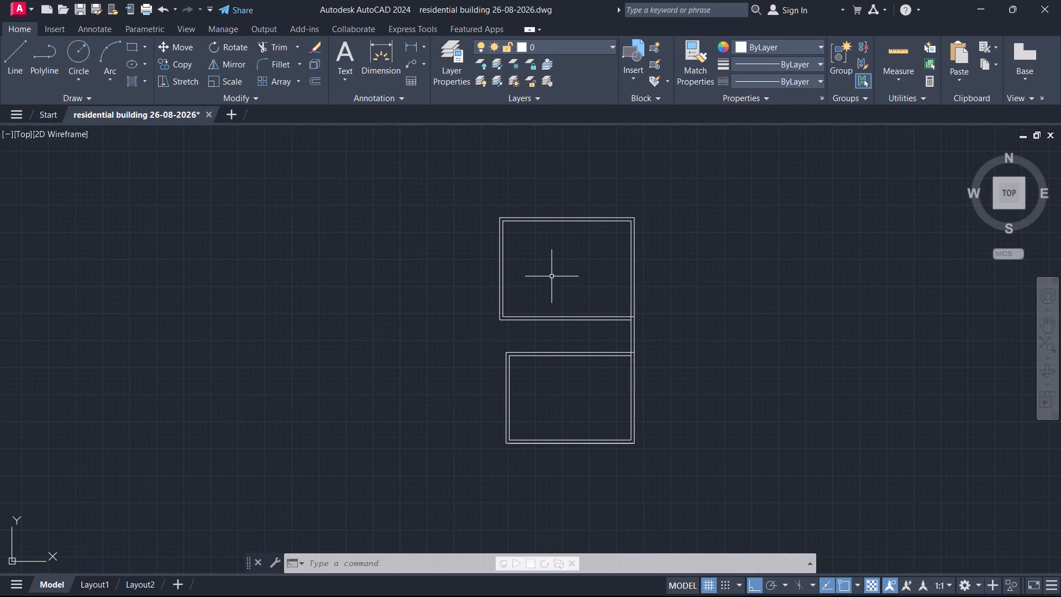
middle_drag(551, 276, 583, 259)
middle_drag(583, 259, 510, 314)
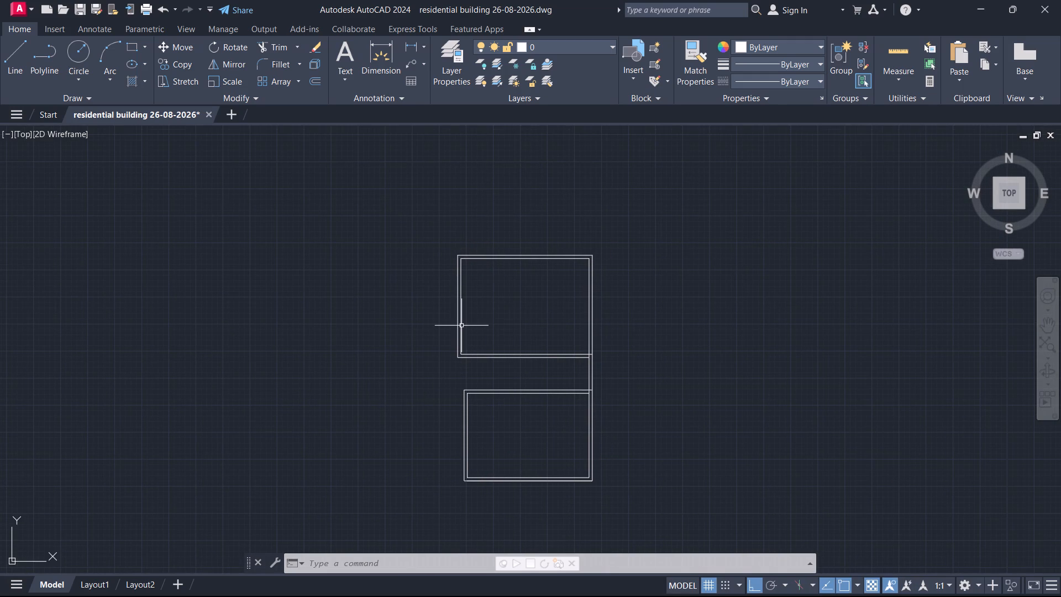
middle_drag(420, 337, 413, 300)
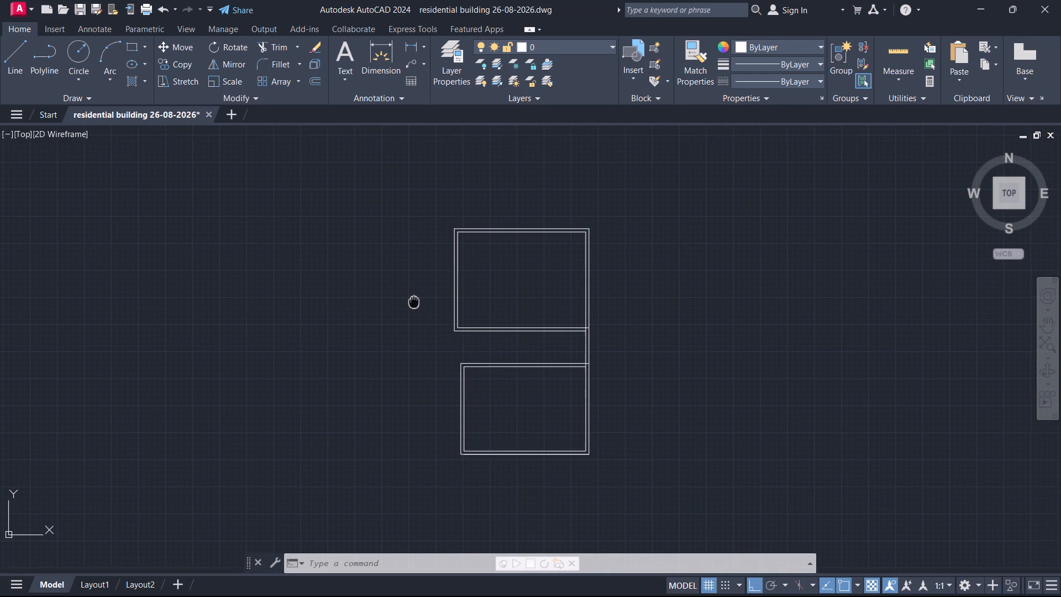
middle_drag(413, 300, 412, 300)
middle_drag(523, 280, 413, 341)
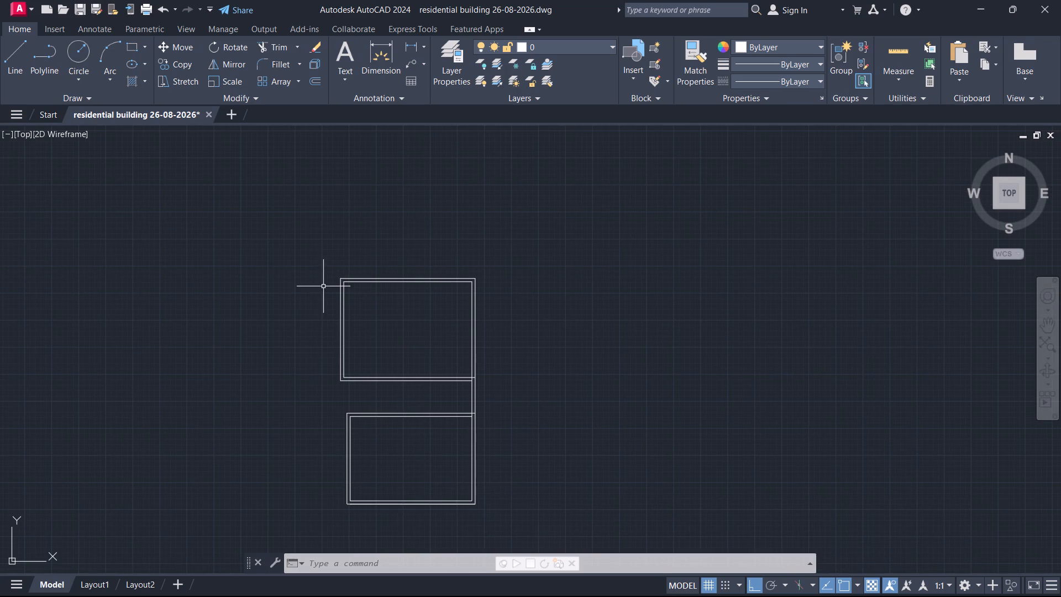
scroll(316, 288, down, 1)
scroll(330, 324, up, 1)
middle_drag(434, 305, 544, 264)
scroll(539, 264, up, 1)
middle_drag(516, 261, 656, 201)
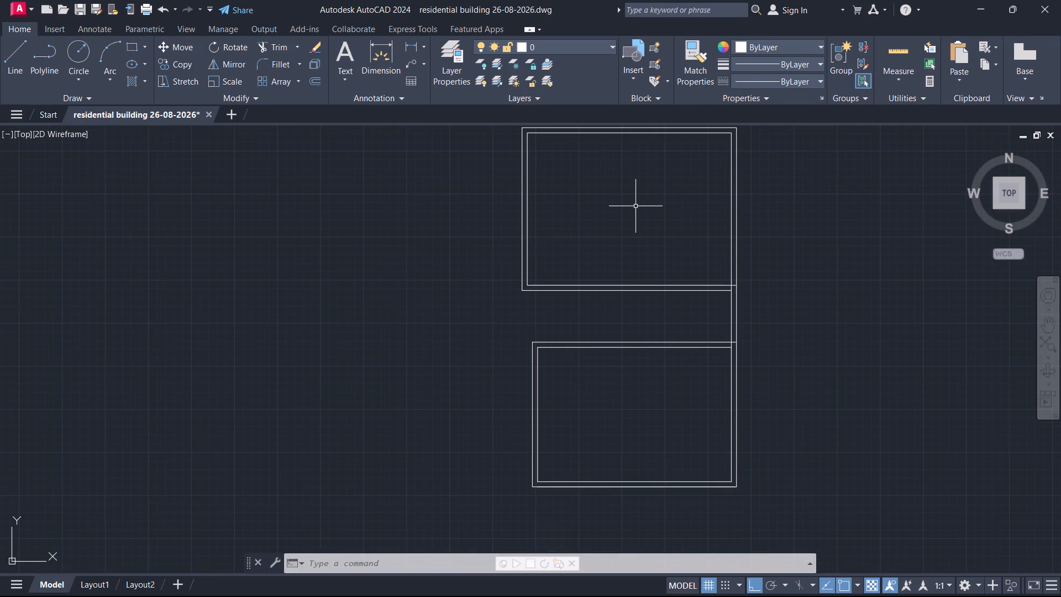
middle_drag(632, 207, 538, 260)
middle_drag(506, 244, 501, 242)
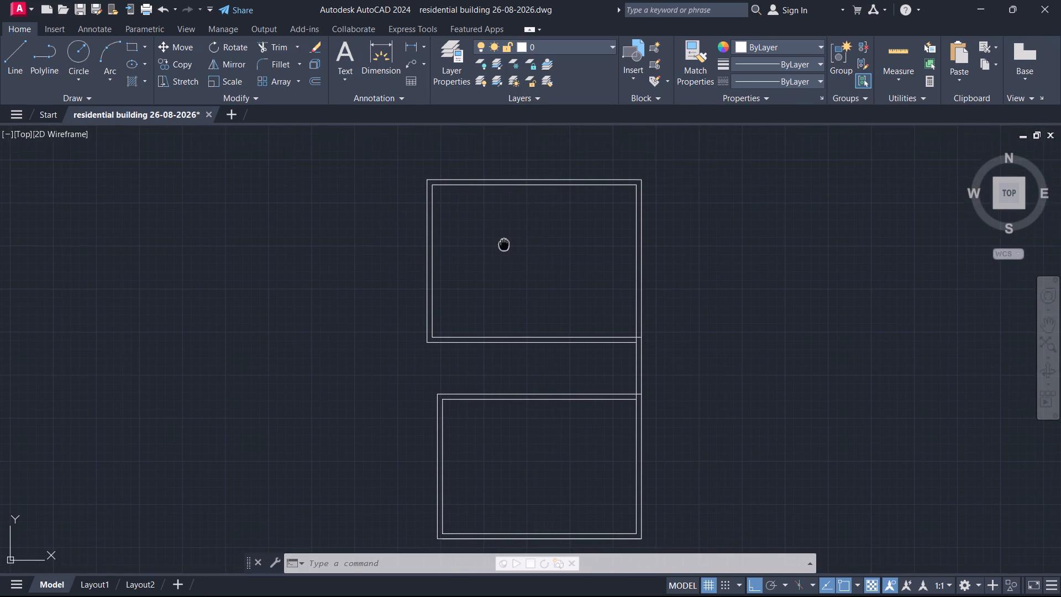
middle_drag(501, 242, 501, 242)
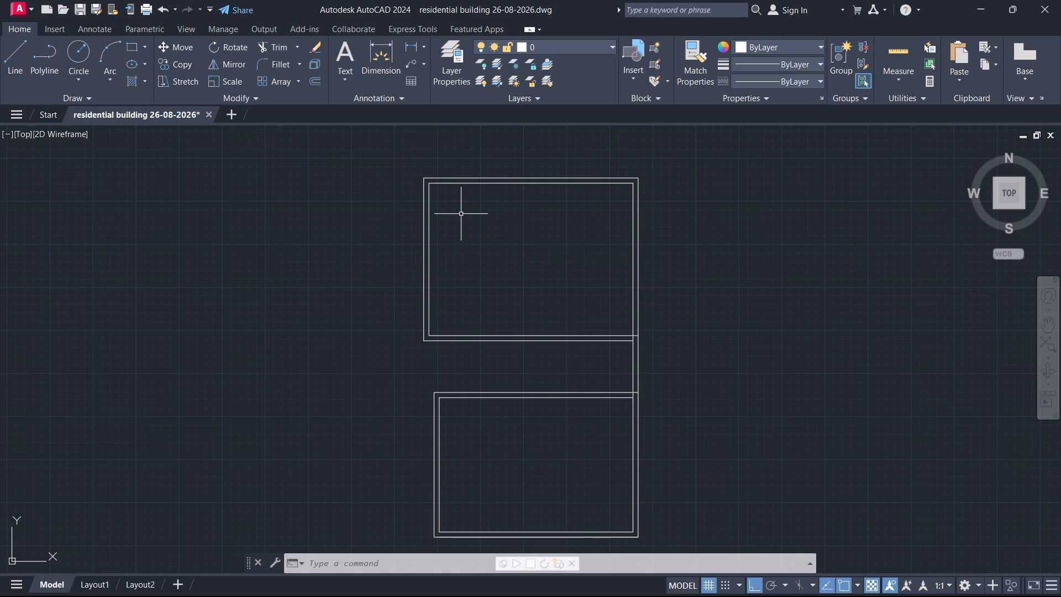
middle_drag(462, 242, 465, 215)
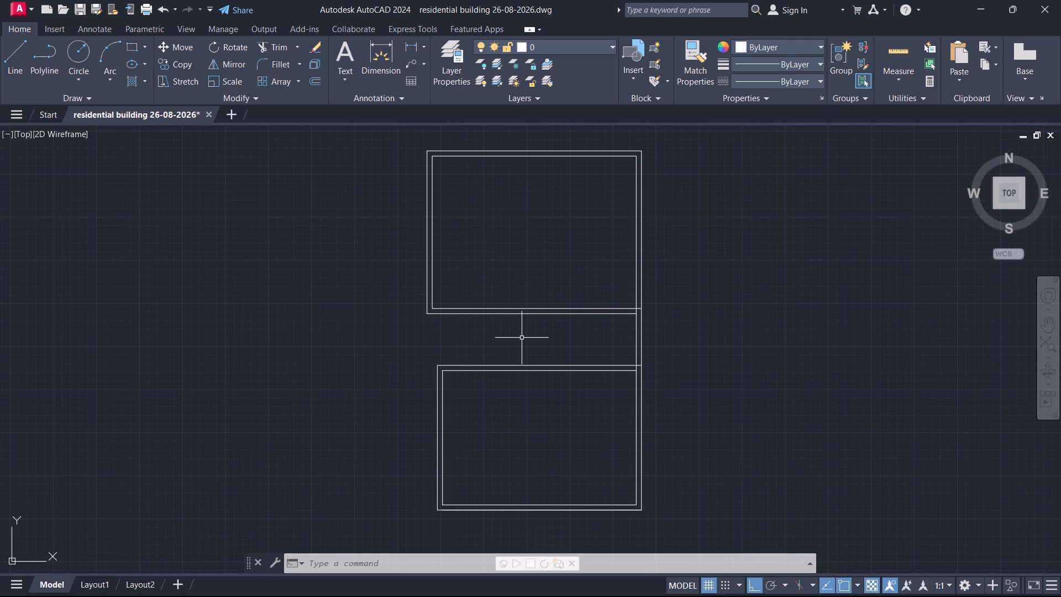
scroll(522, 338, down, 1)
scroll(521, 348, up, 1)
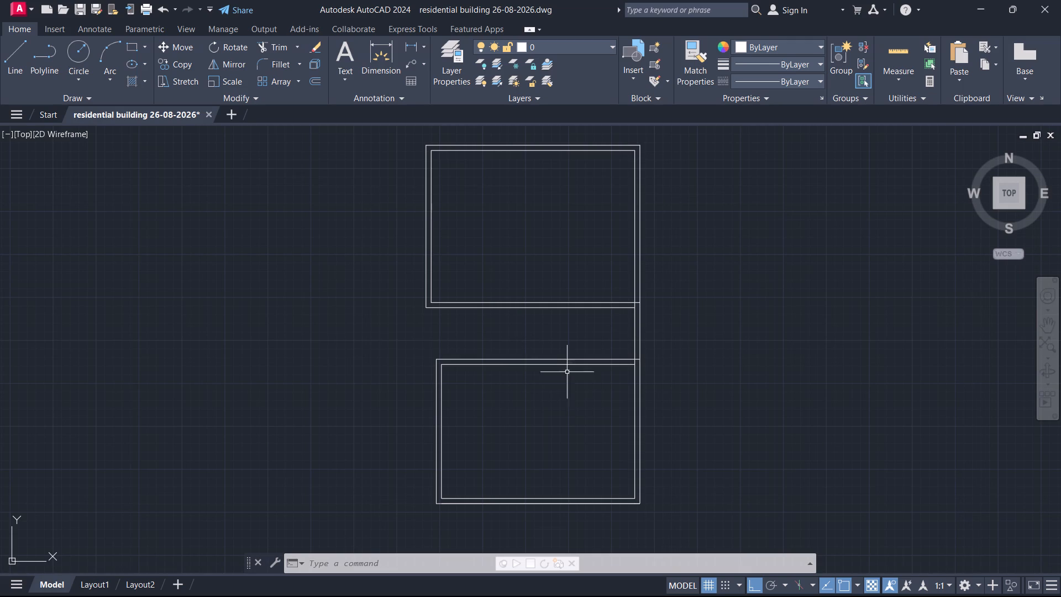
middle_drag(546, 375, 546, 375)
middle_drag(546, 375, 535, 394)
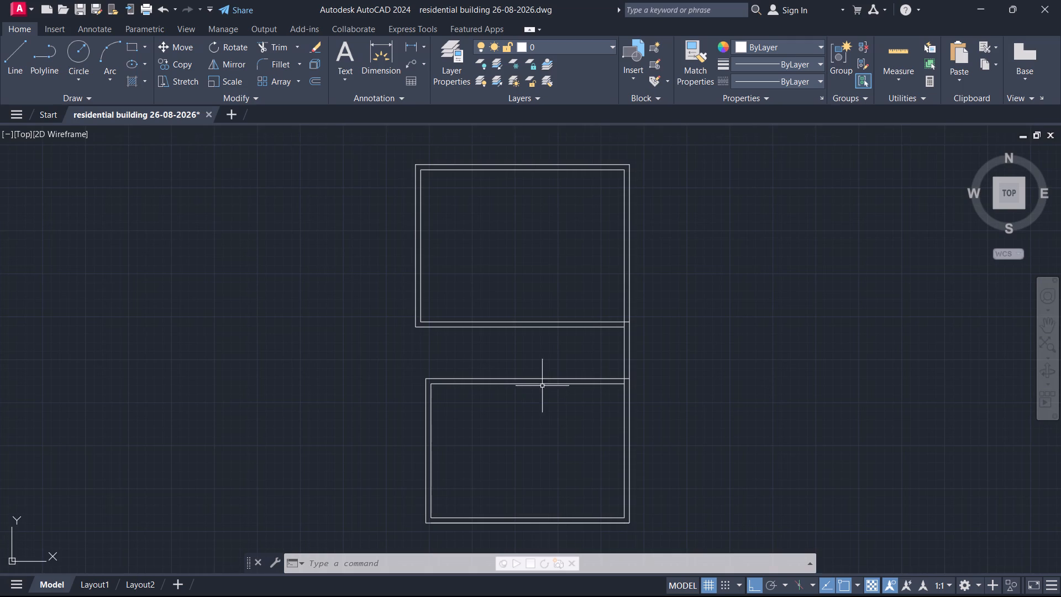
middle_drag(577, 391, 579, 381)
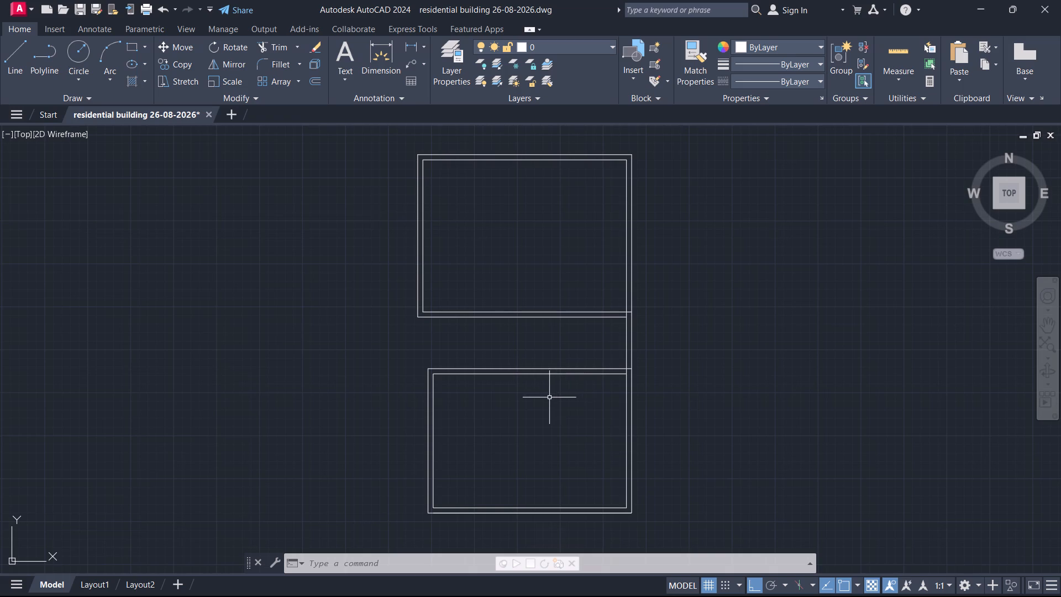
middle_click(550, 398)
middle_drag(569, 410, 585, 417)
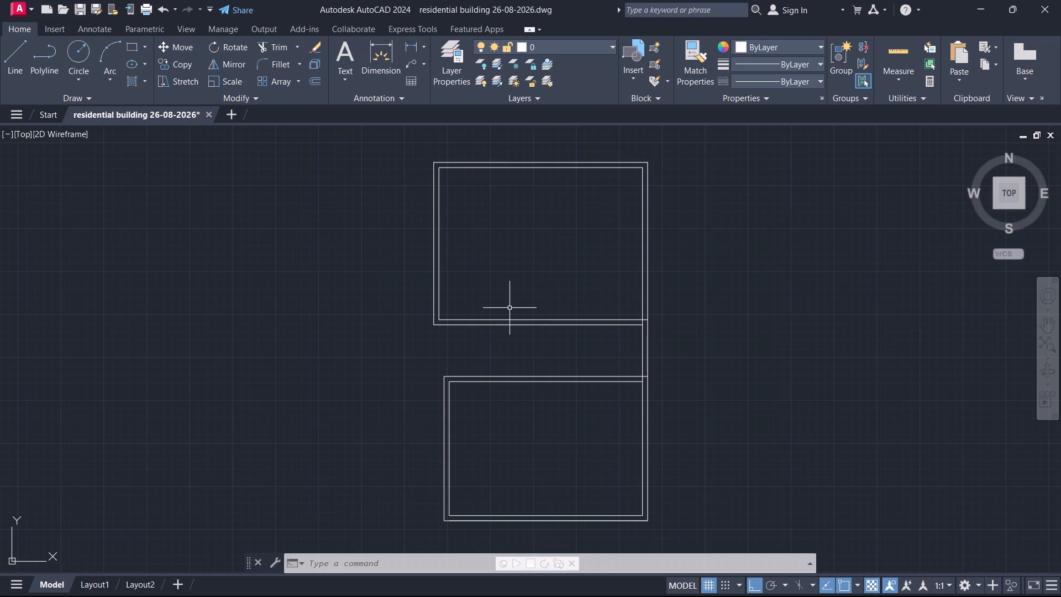
Extend the outer line of the upper room's bottom wall to the right wall's outer line.
text(ex)
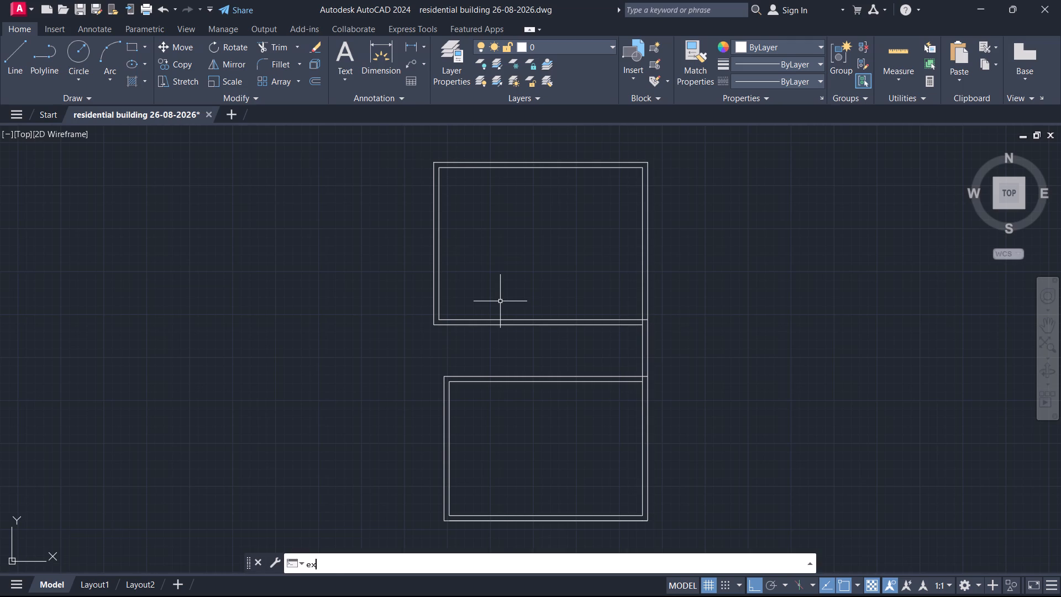
key(Return)
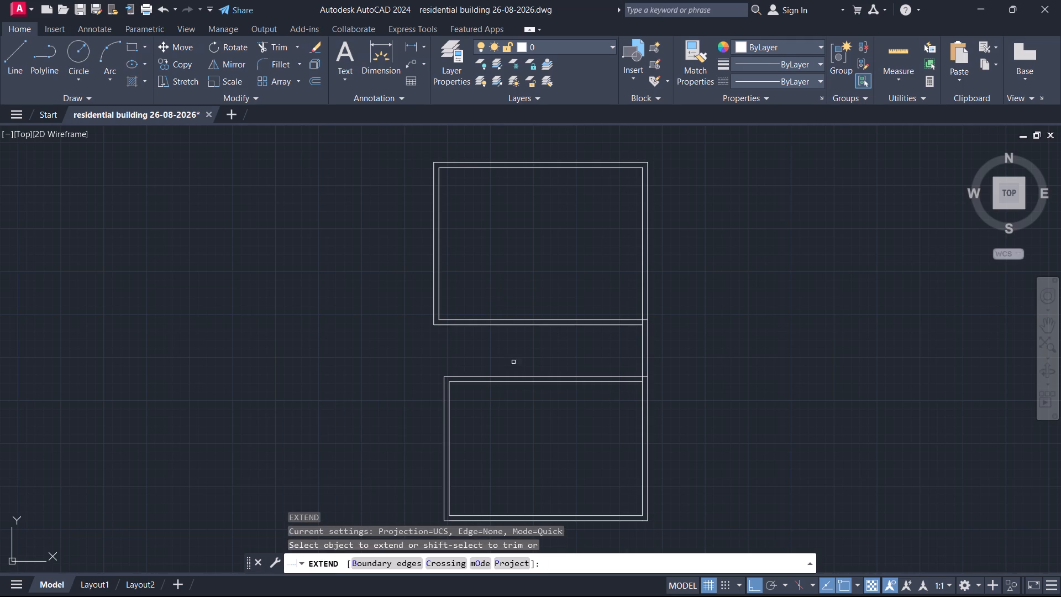
click(571, 326)
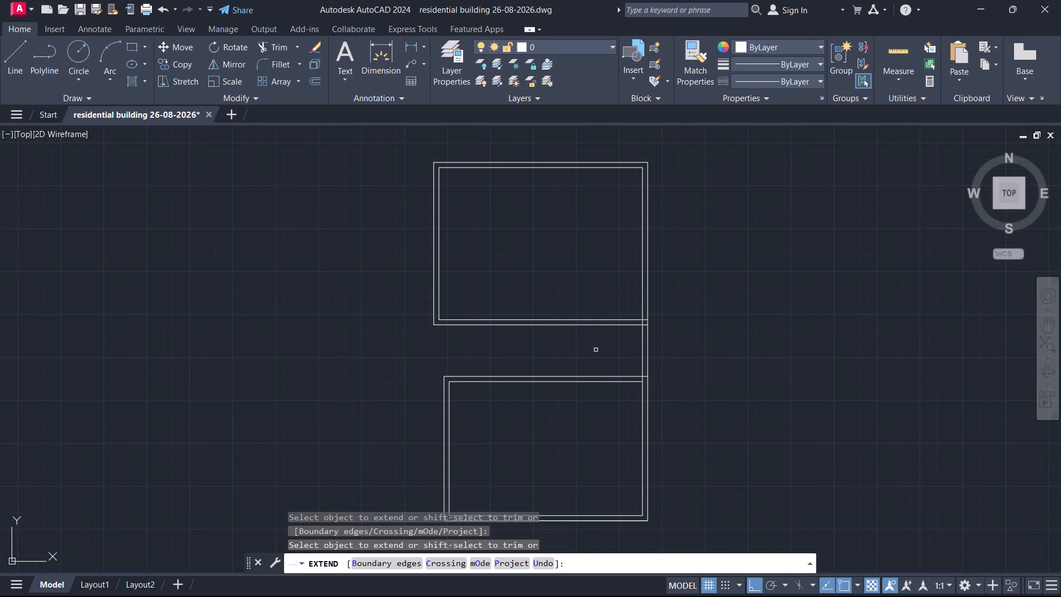
key(Escape)
Trim the inner bottom wall line's stub crossing the right wall at the upper room's lower-right corner.
text(tr)
key(Return)
scroll(651, 310, up, 3)
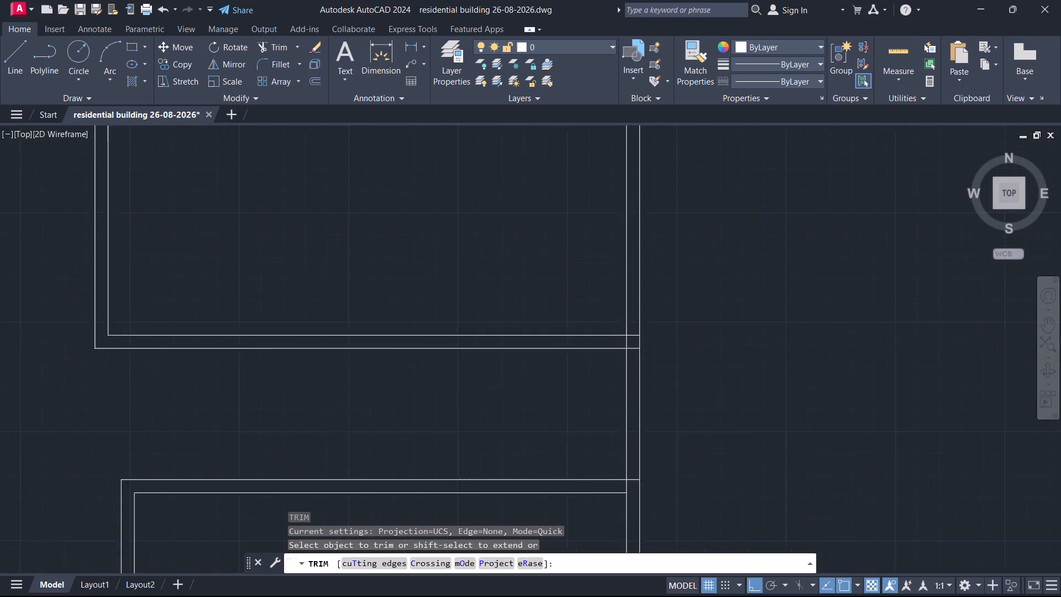
click(618, 349)
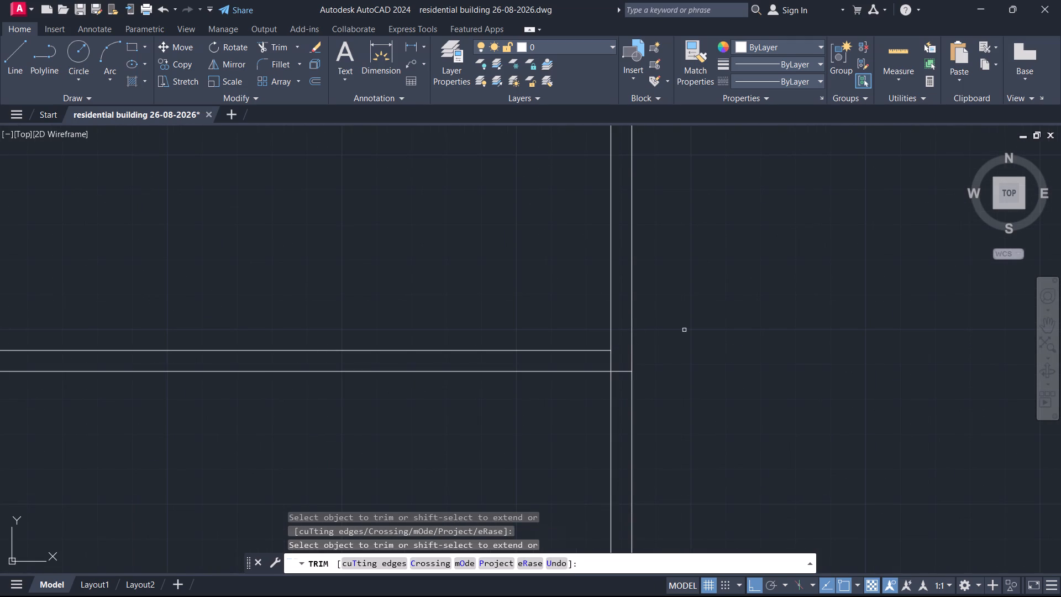
key(Escape)
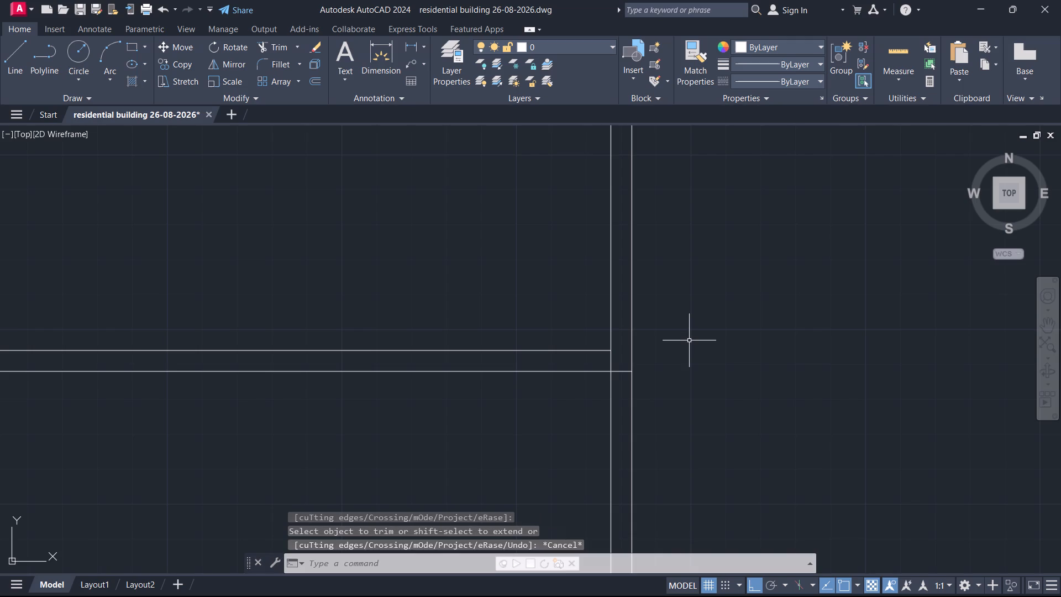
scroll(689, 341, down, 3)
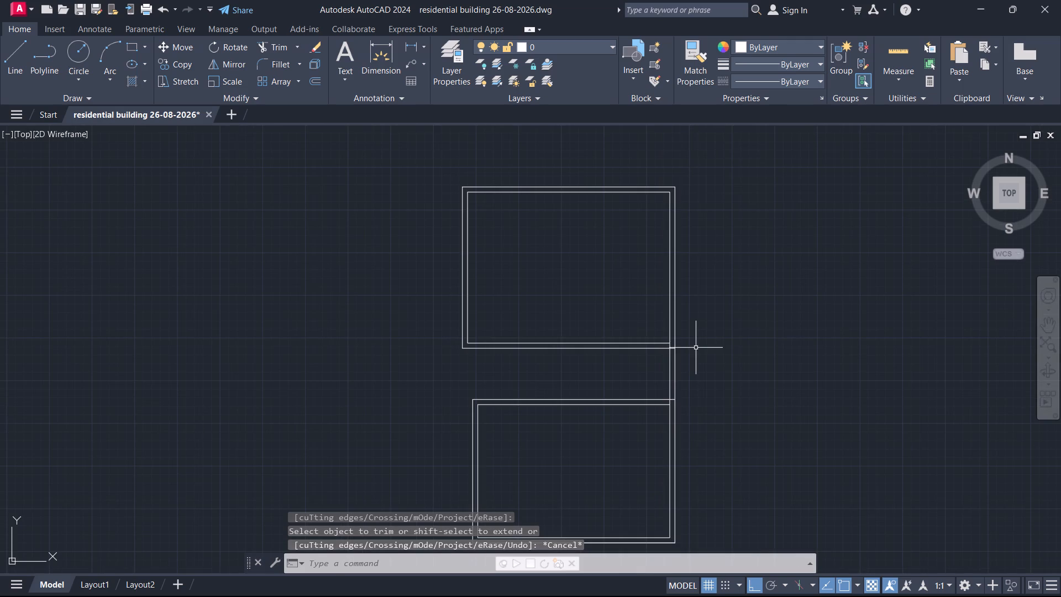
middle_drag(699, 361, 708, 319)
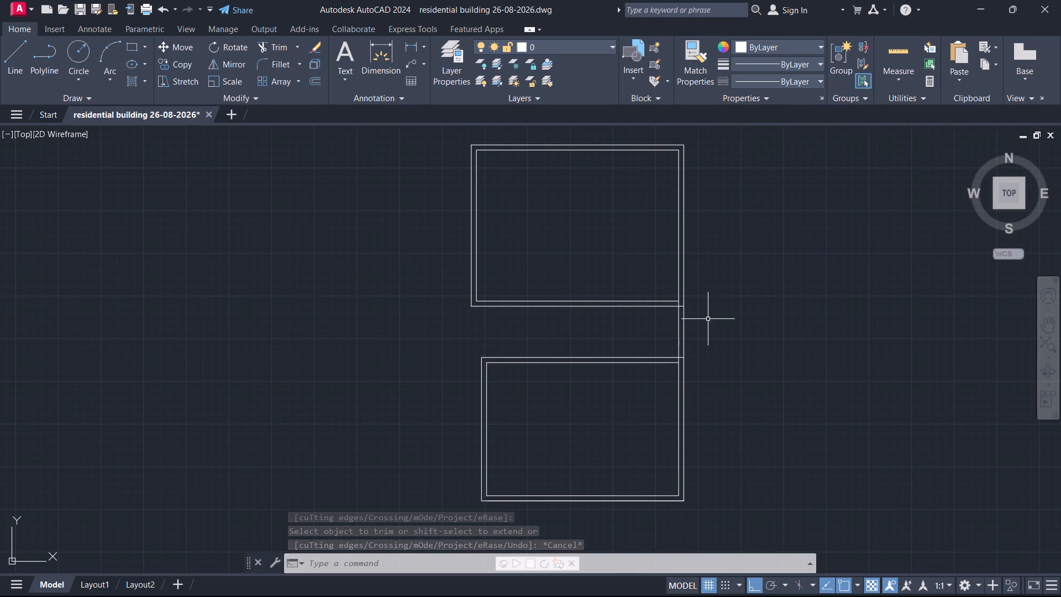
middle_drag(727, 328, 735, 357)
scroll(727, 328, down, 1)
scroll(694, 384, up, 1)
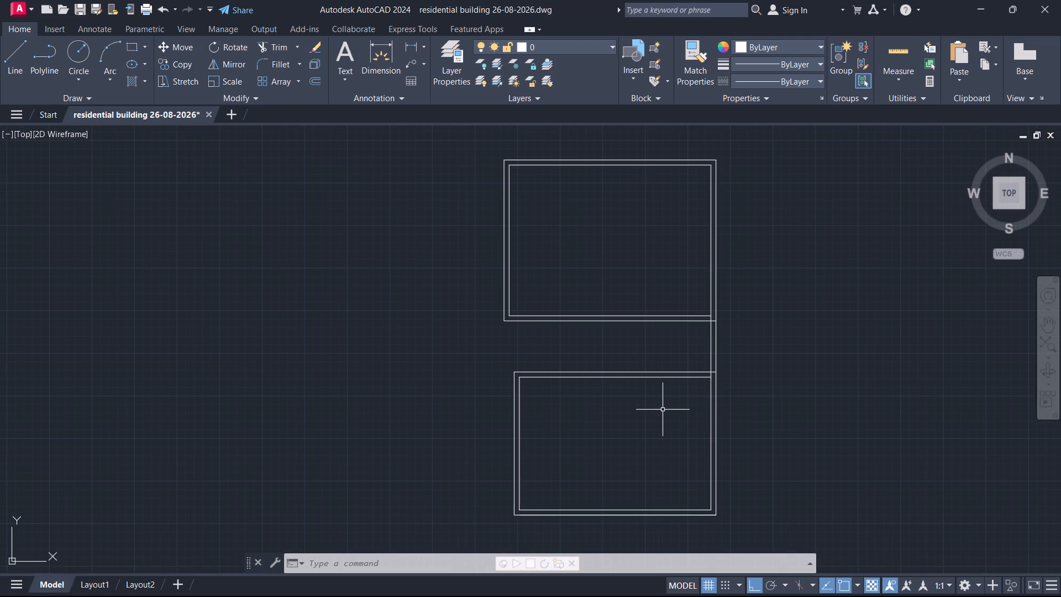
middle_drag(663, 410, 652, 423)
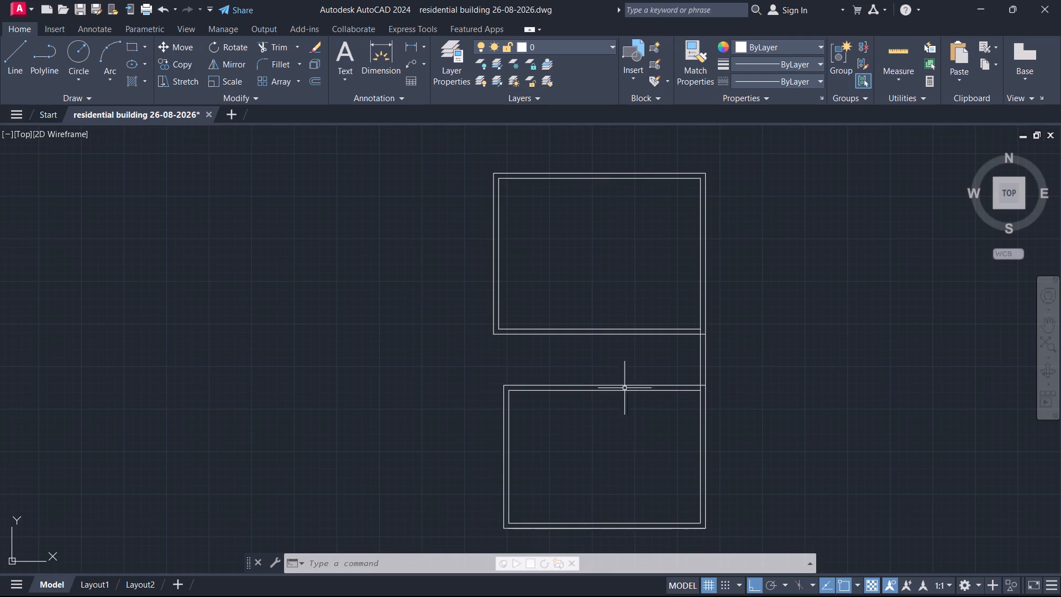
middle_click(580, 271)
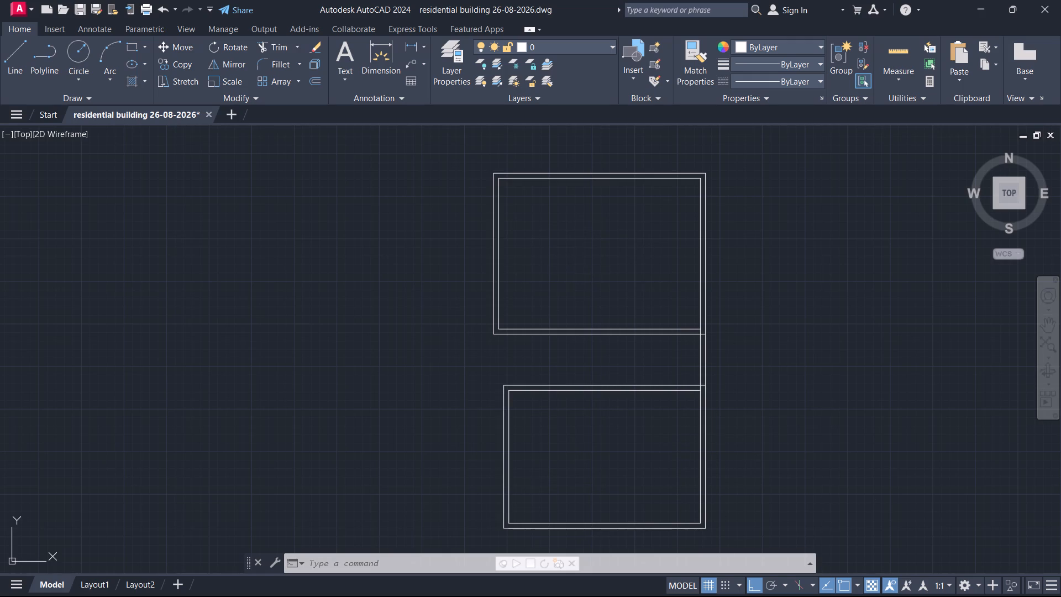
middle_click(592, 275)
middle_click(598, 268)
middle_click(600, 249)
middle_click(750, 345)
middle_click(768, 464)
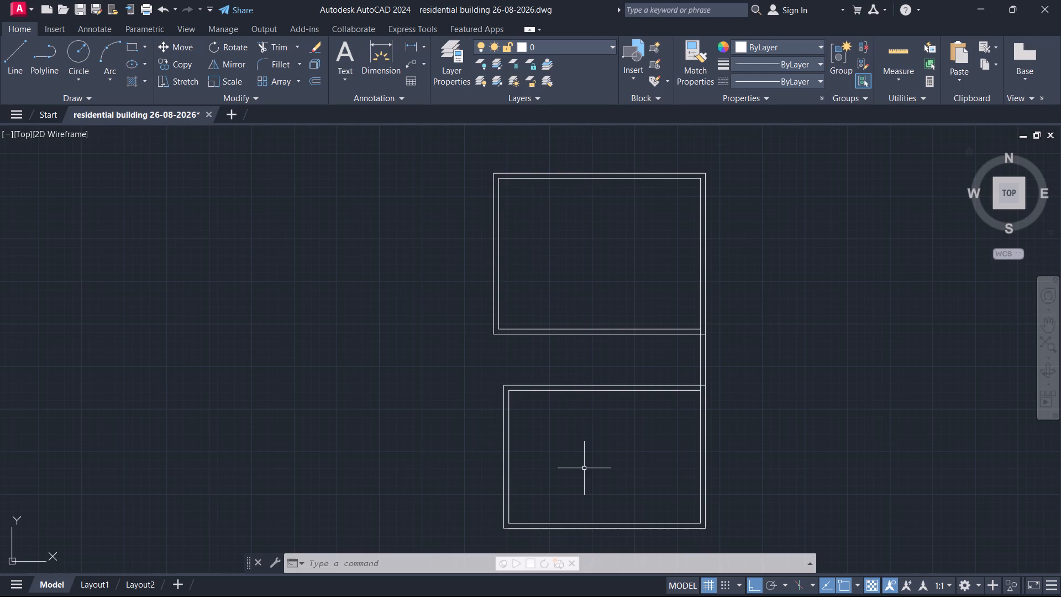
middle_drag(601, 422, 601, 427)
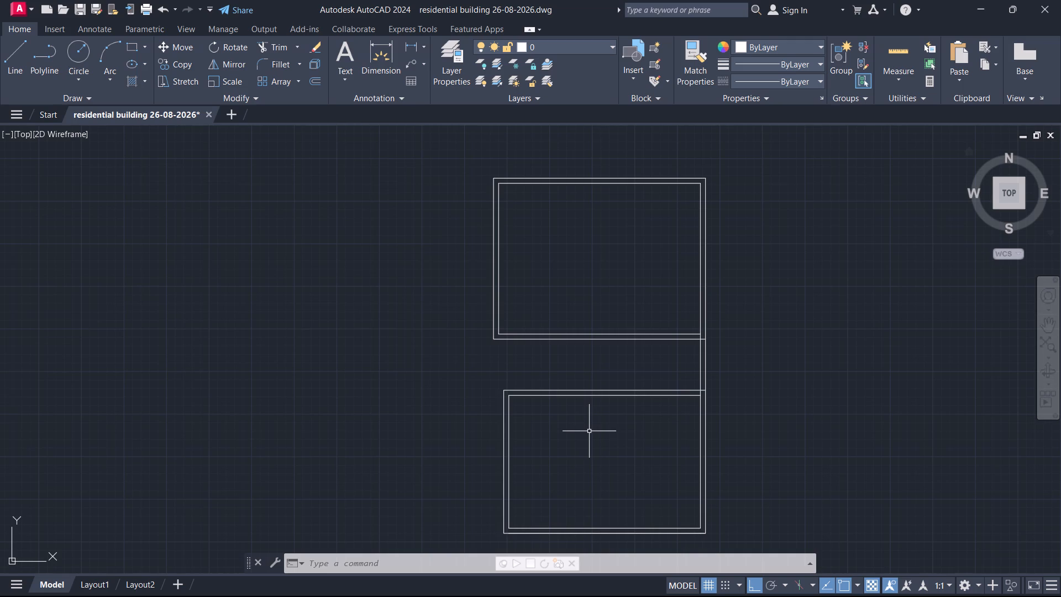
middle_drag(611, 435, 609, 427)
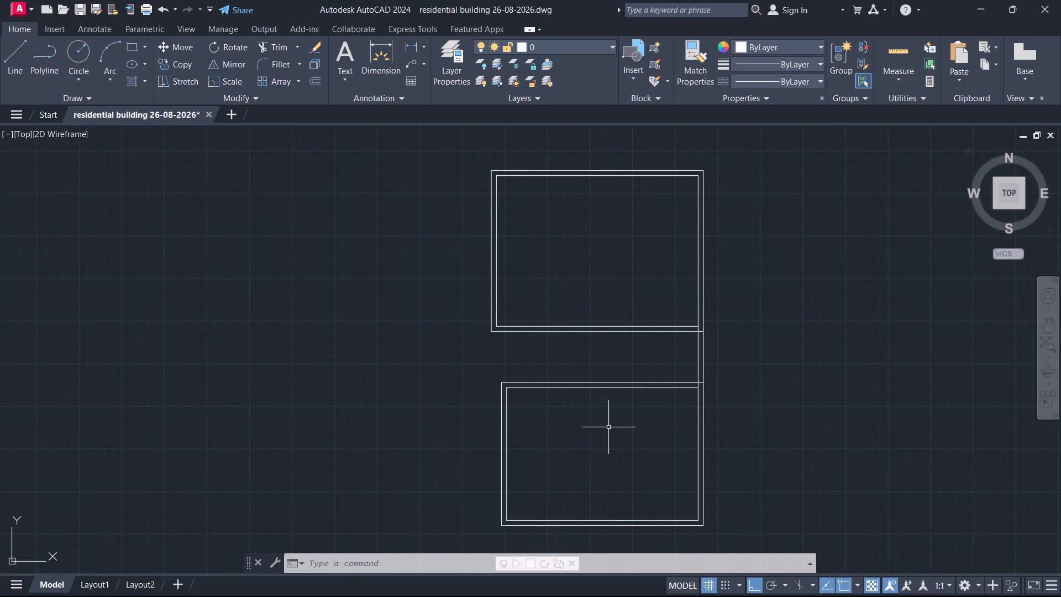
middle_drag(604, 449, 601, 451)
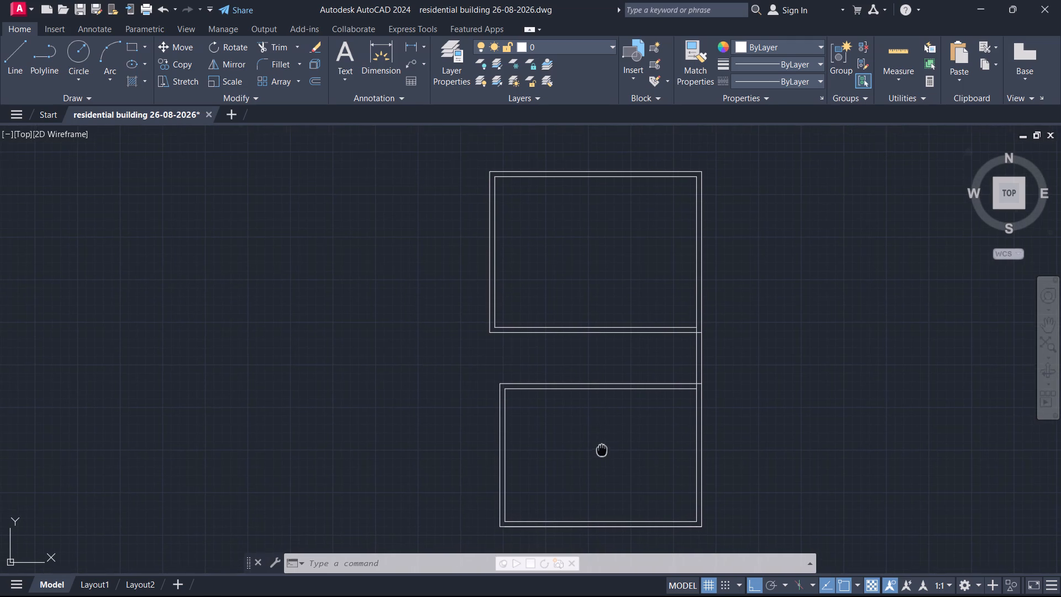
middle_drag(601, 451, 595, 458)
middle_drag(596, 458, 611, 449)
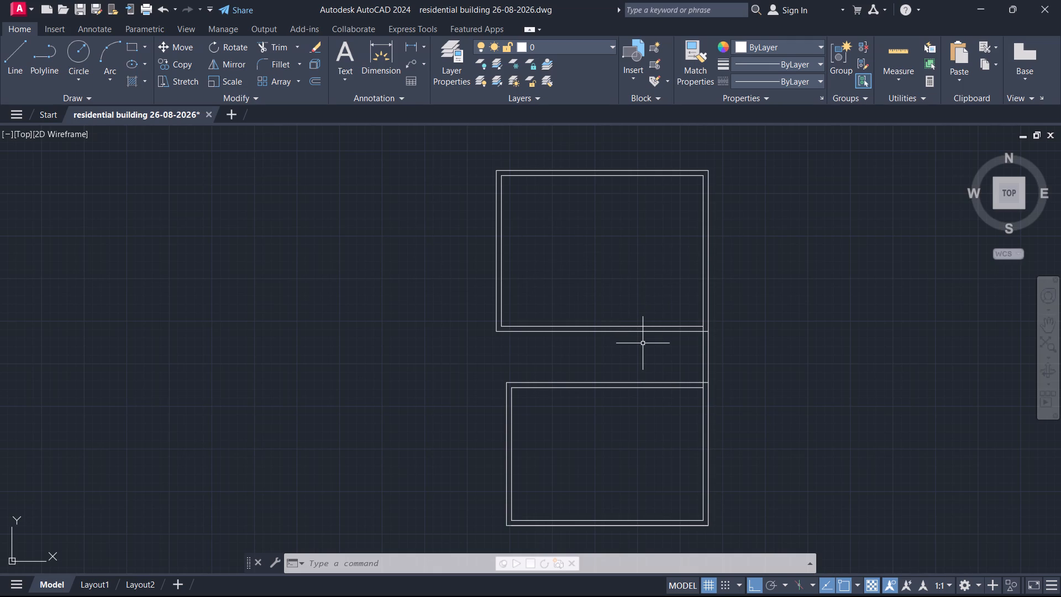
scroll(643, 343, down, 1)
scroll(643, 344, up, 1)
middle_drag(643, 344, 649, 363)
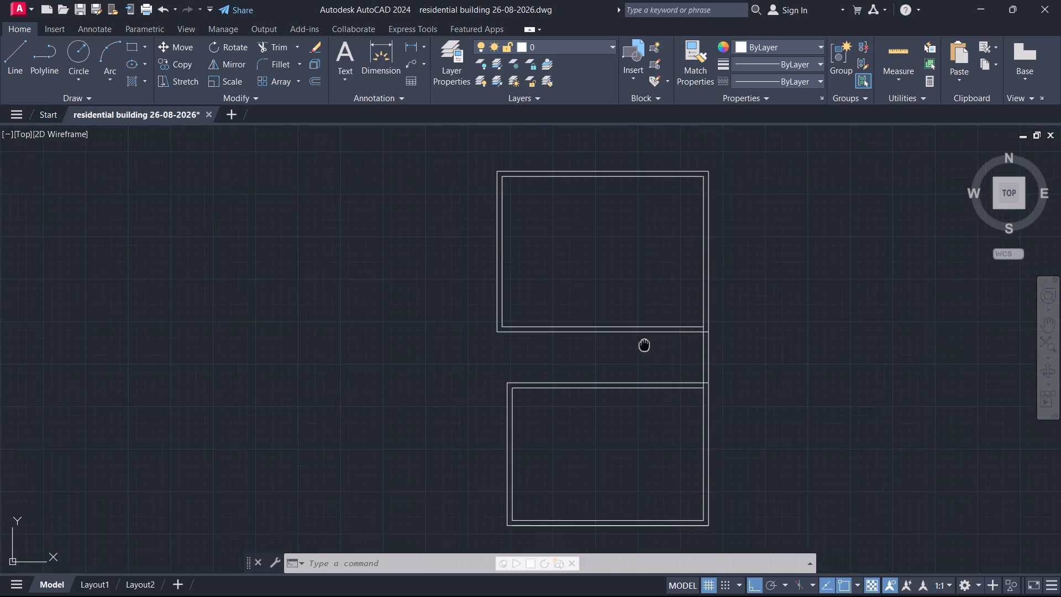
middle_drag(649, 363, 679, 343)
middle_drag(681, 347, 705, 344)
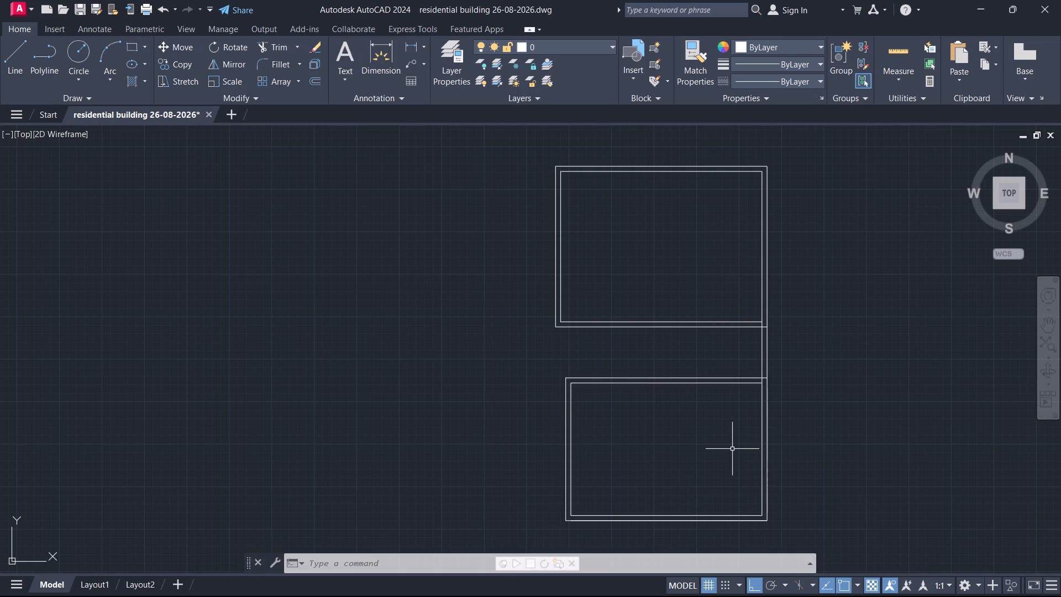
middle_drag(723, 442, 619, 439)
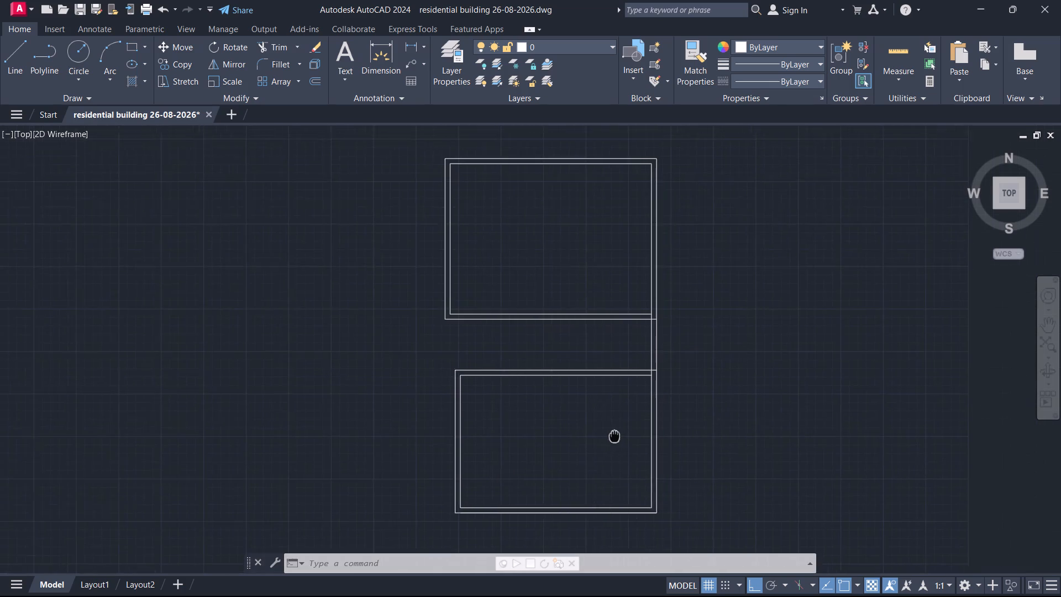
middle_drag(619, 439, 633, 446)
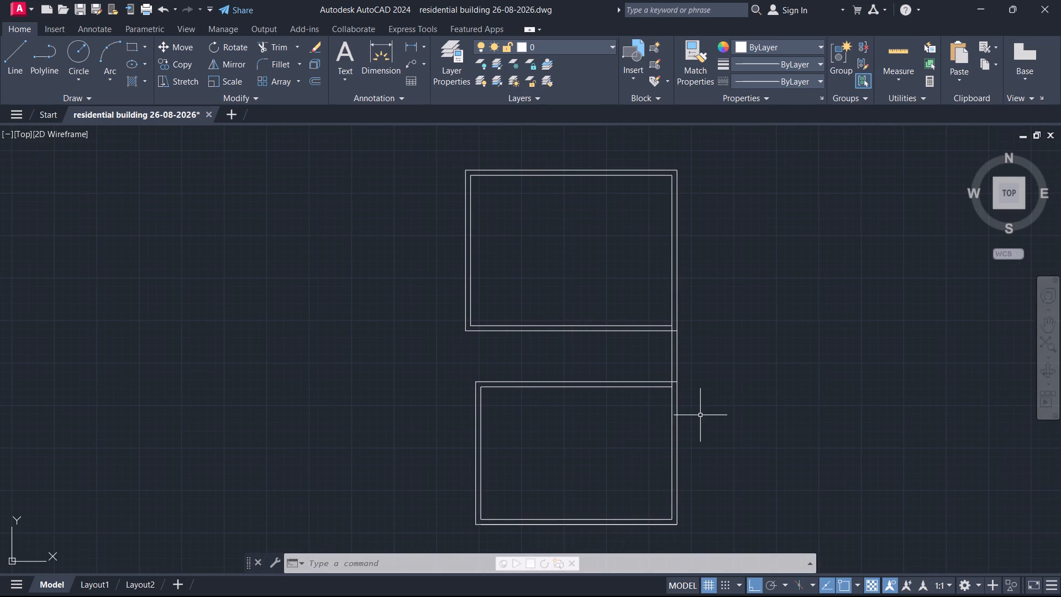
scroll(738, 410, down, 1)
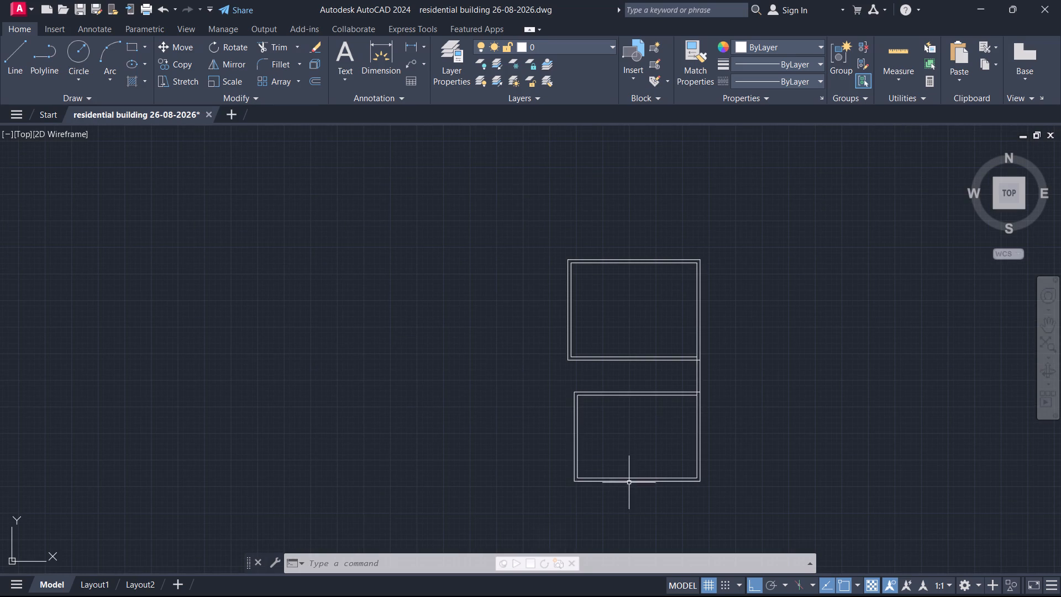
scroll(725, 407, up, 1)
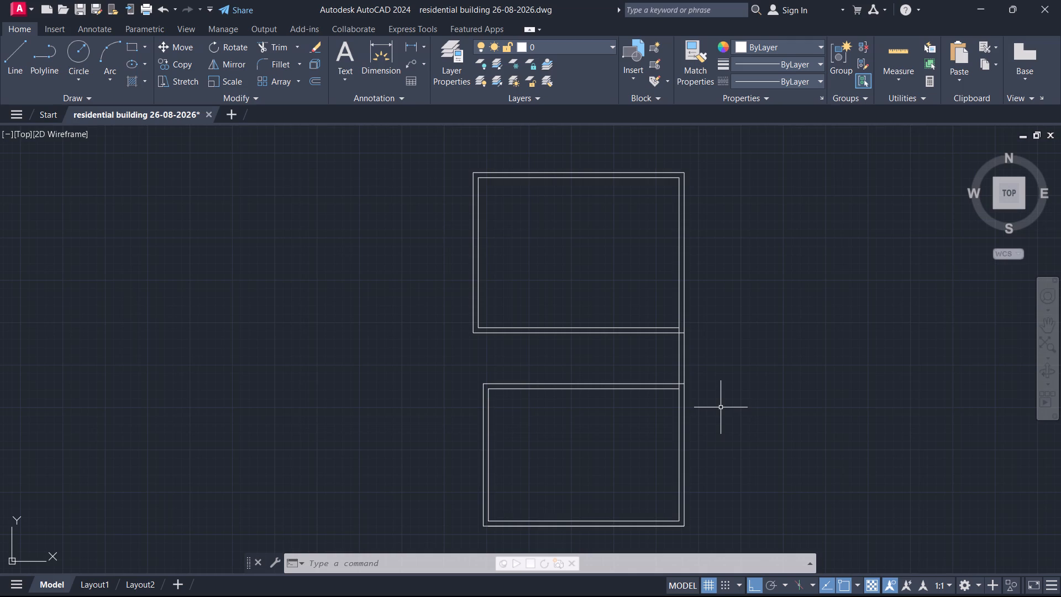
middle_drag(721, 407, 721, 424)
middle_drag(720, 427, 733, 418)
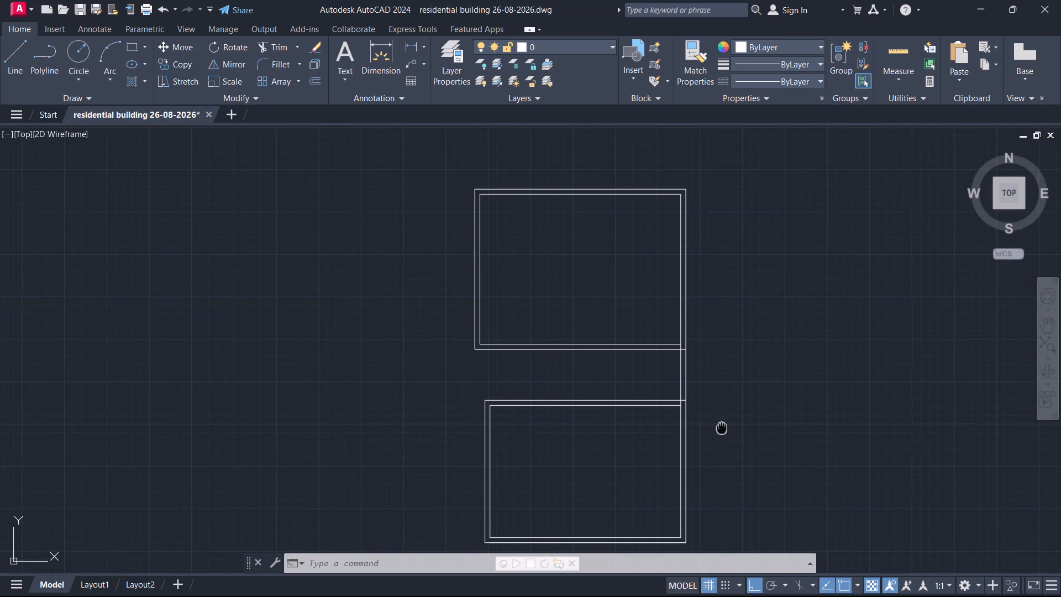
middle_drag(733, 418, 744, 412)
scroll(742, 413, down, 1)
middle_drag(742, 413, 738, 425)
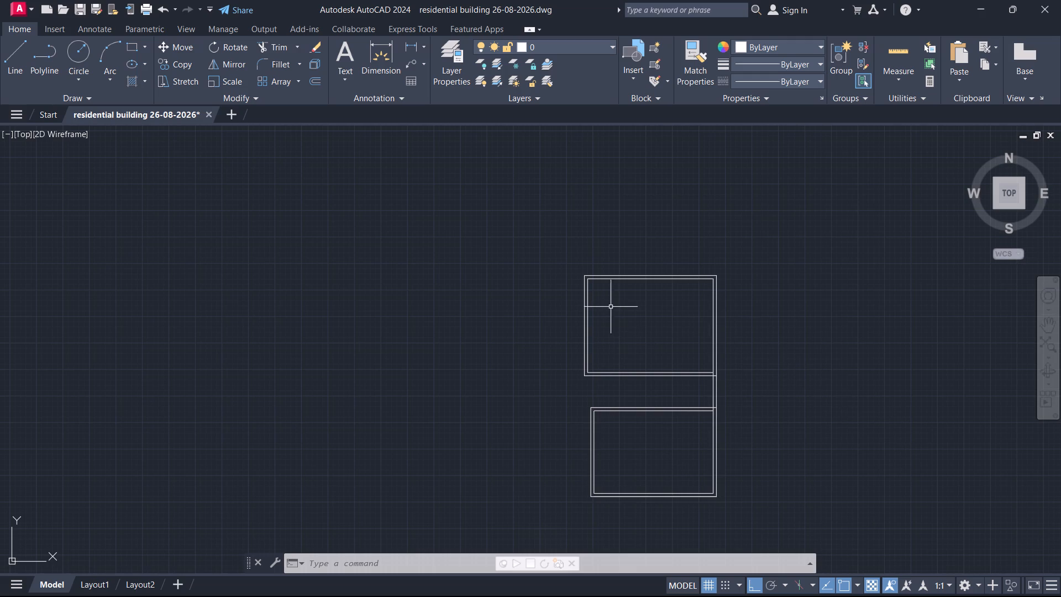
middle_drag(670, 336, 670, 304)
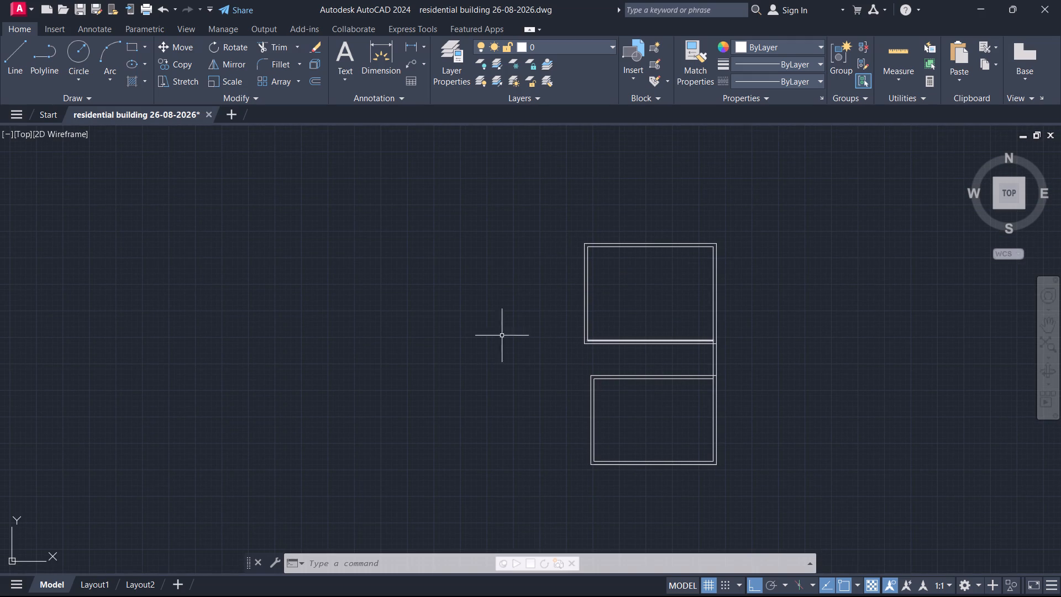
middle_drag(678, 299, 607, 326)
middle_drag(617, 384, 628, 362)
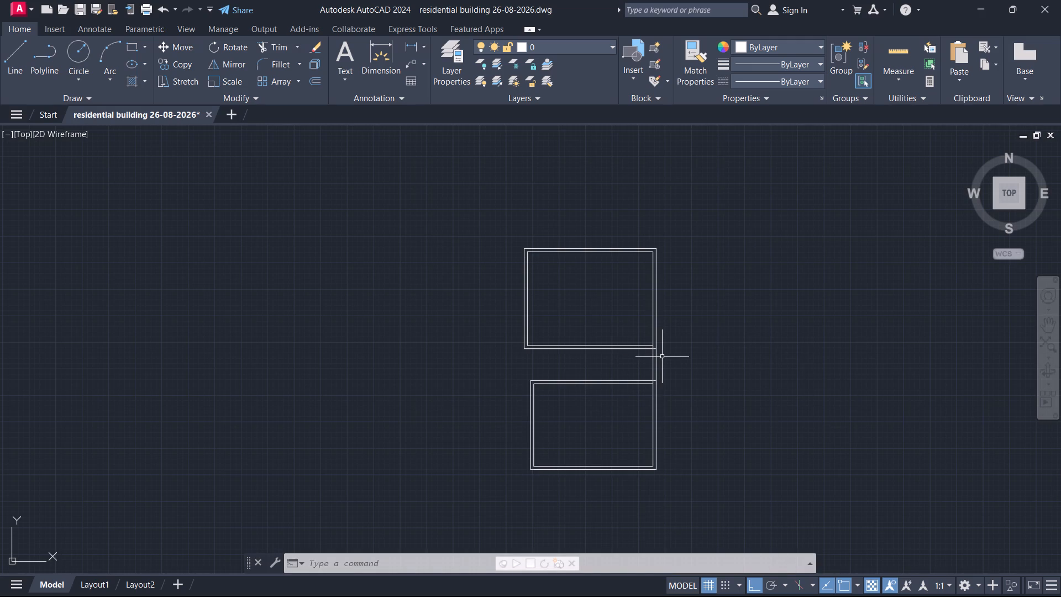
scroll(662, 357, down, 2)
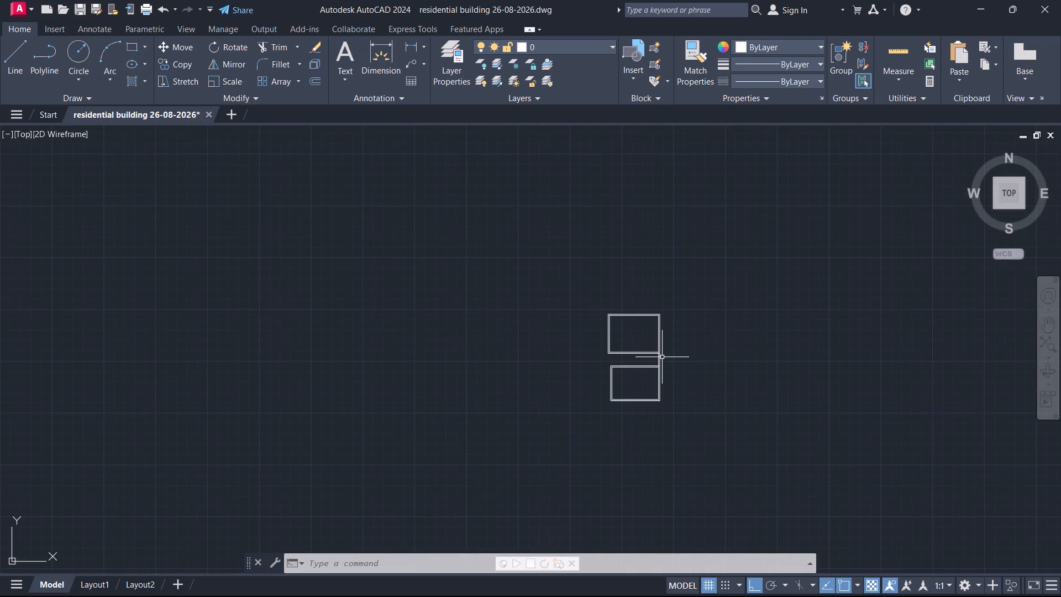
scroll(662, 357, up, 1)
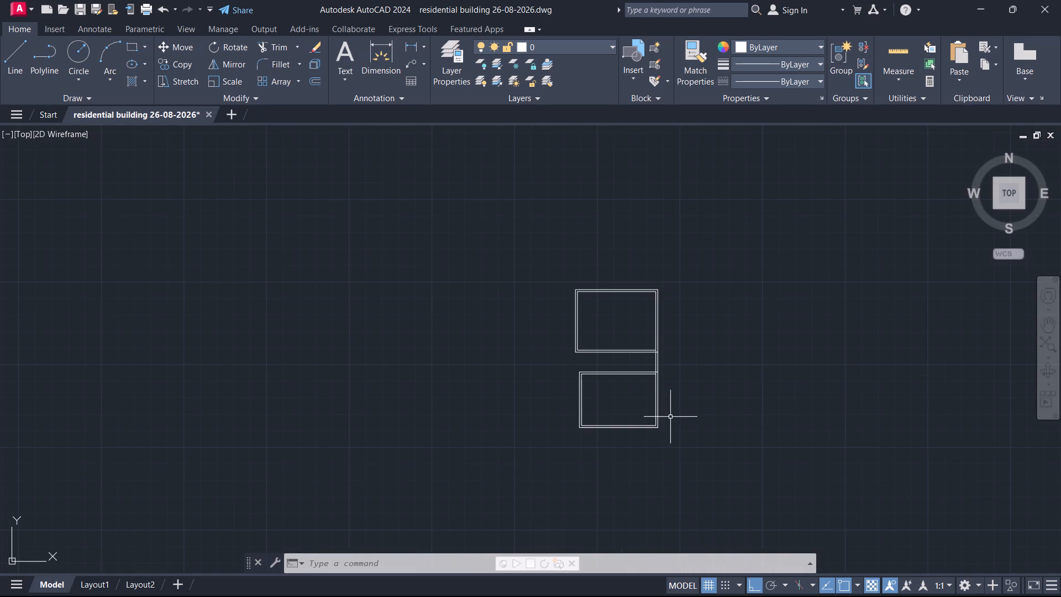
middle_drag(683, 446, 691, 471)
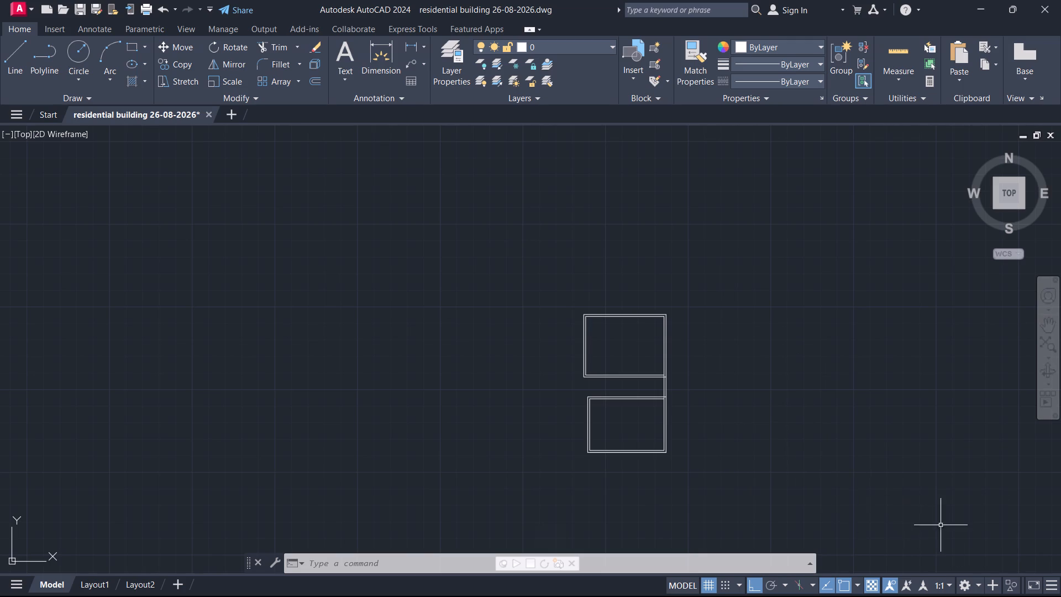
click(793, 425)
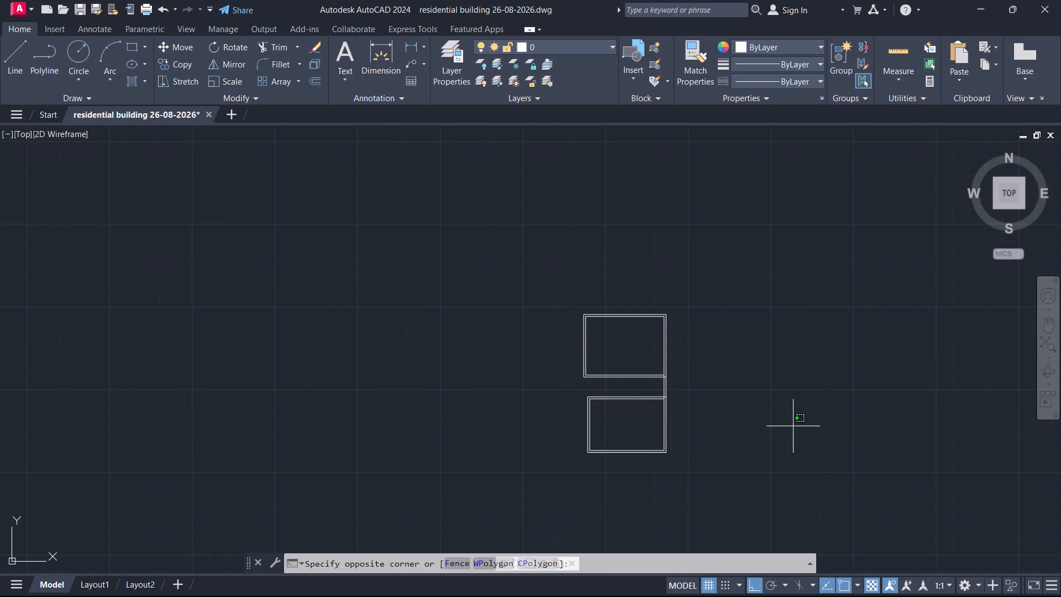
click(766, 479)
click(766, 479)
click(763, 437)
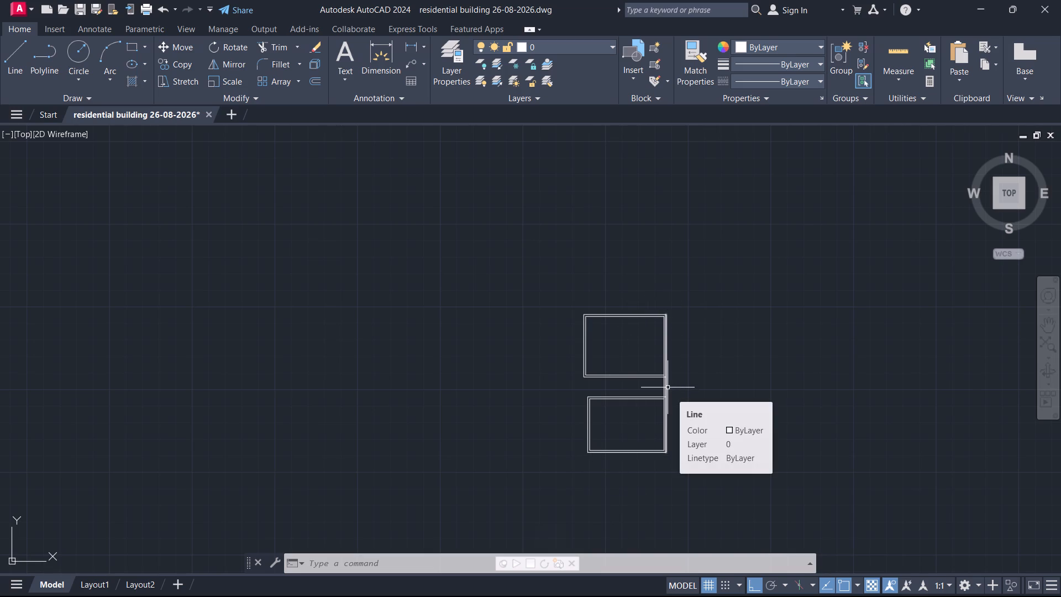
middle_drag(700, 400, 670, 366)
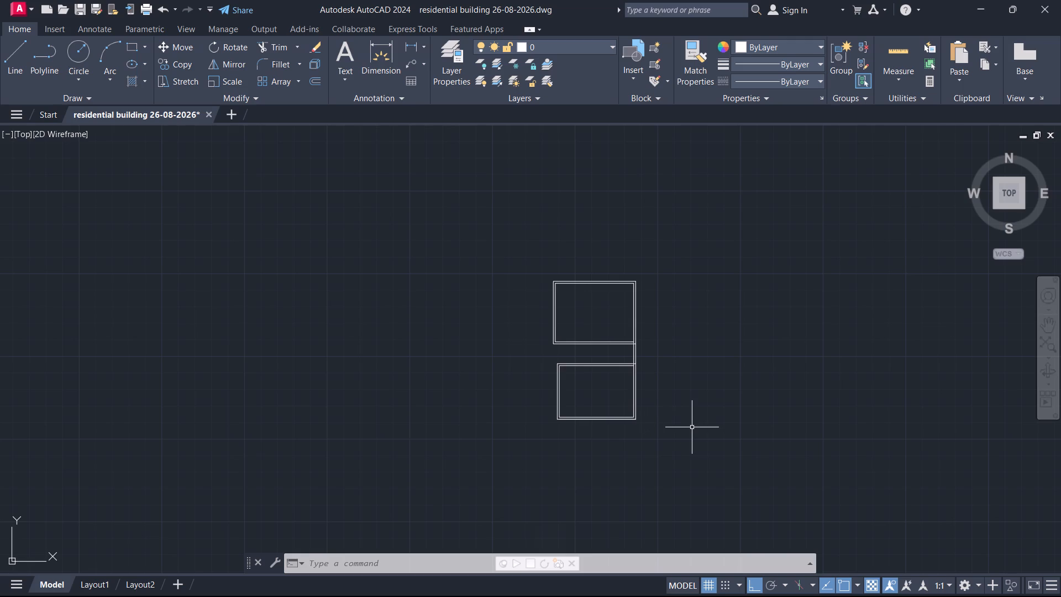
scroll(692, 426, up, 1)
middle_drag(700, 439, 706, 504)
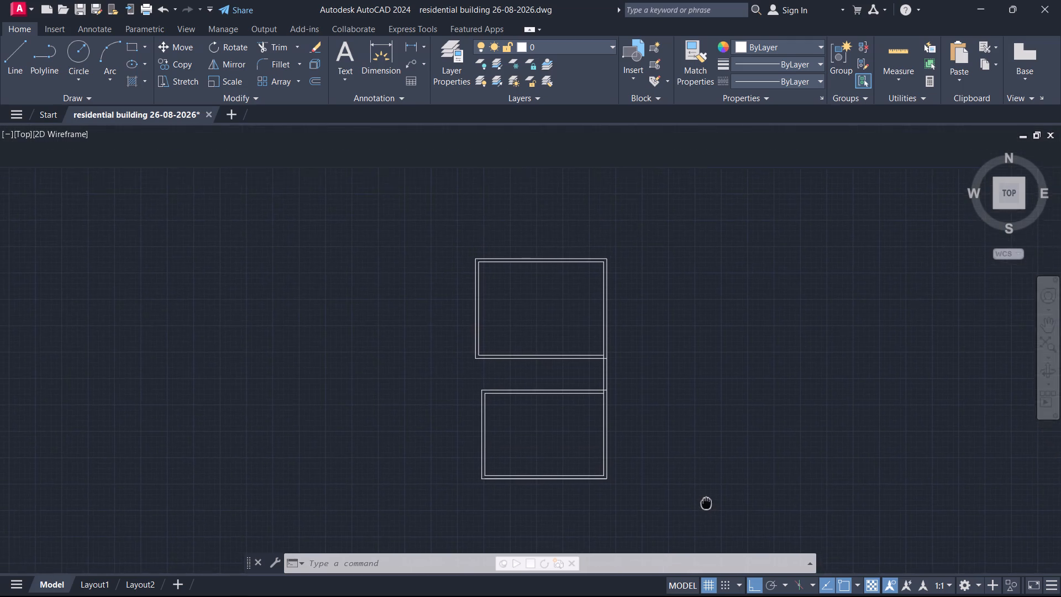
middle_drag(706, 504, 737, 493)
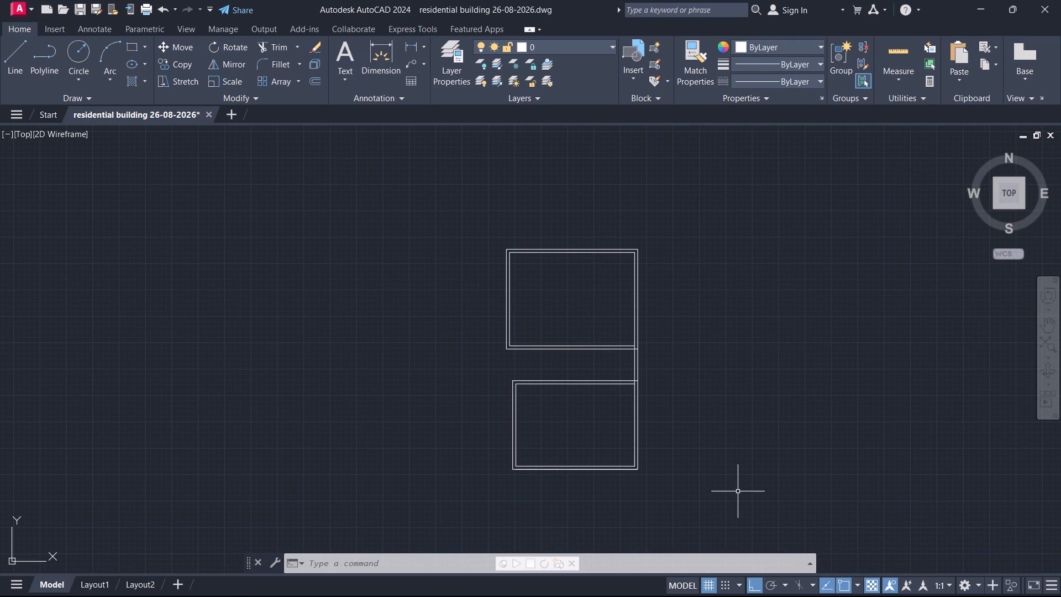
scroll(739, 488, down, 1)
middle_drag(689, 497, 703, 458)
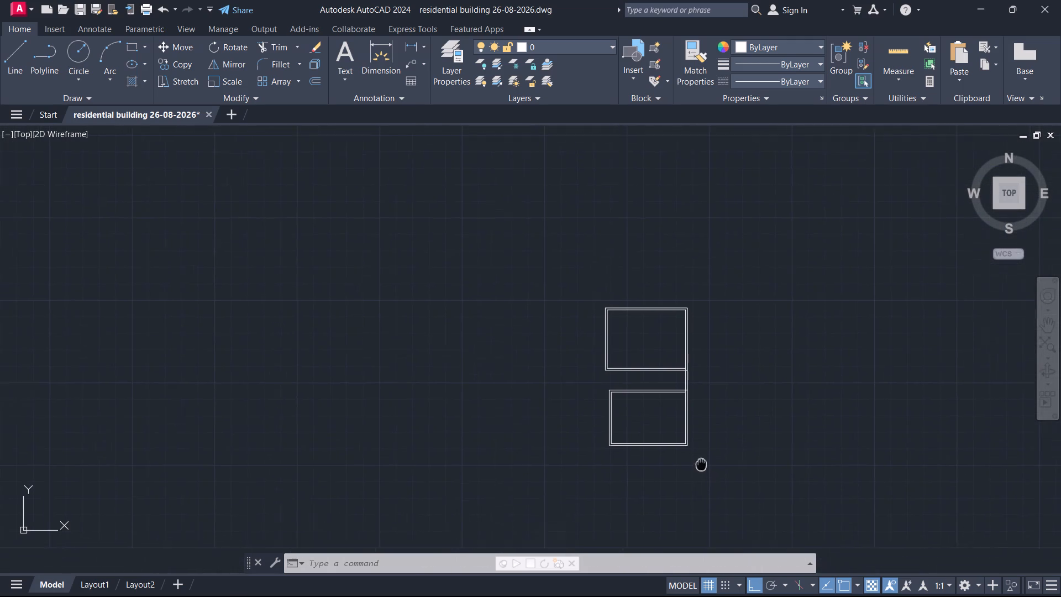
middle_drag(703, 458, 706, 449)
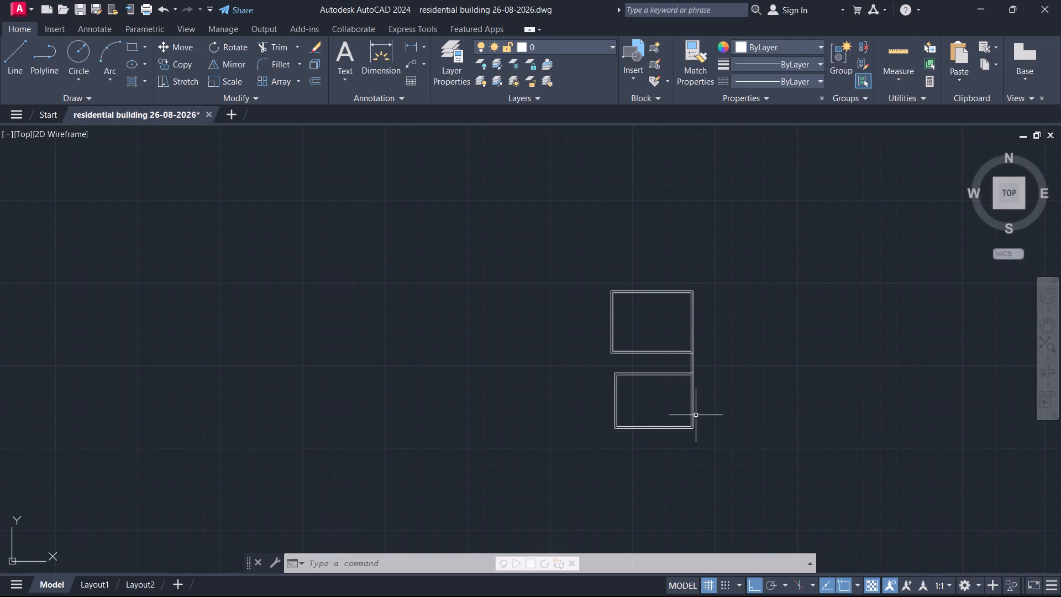
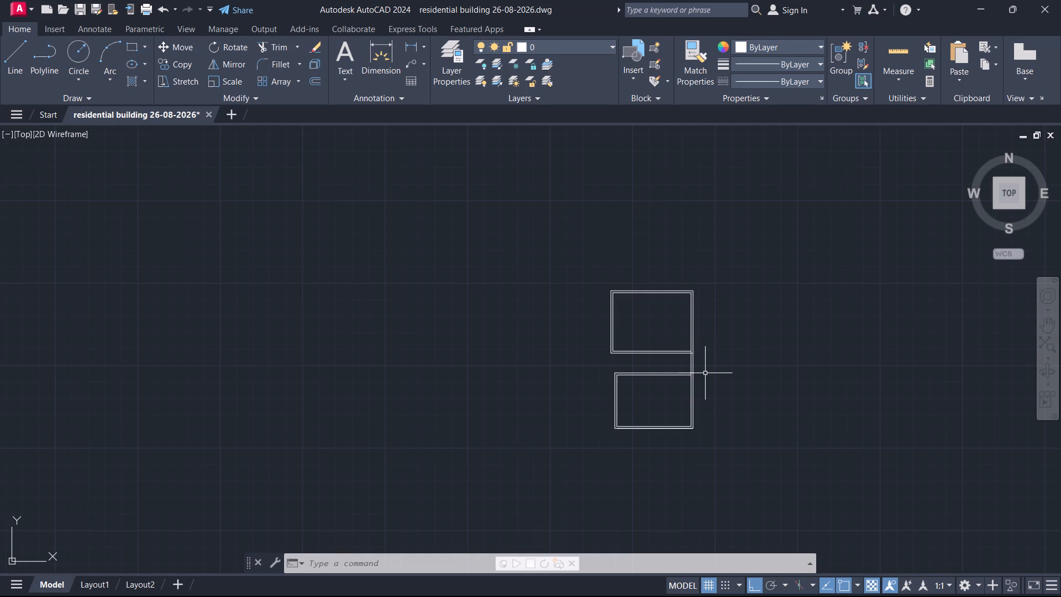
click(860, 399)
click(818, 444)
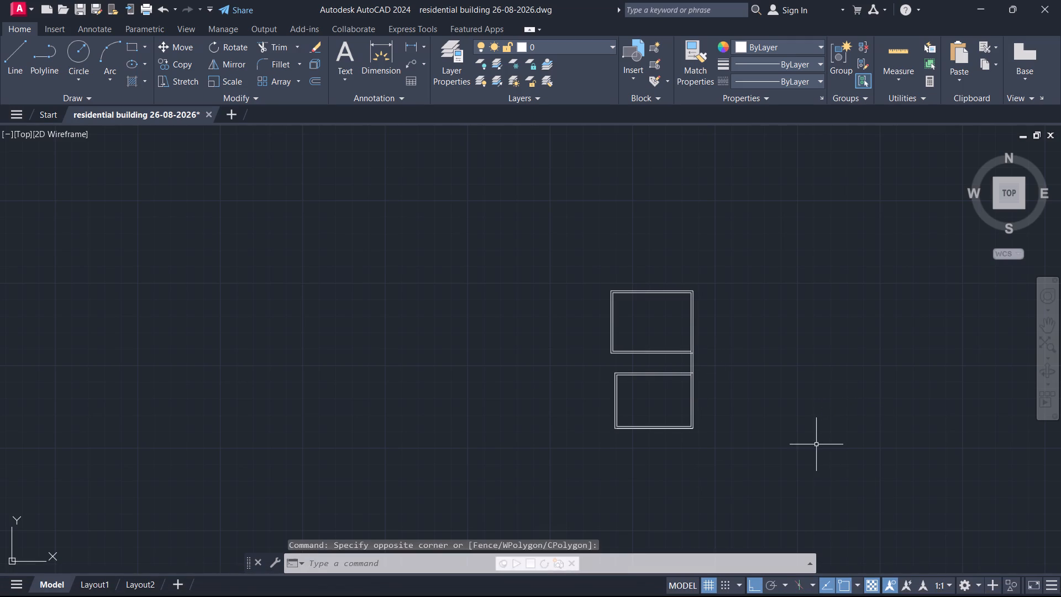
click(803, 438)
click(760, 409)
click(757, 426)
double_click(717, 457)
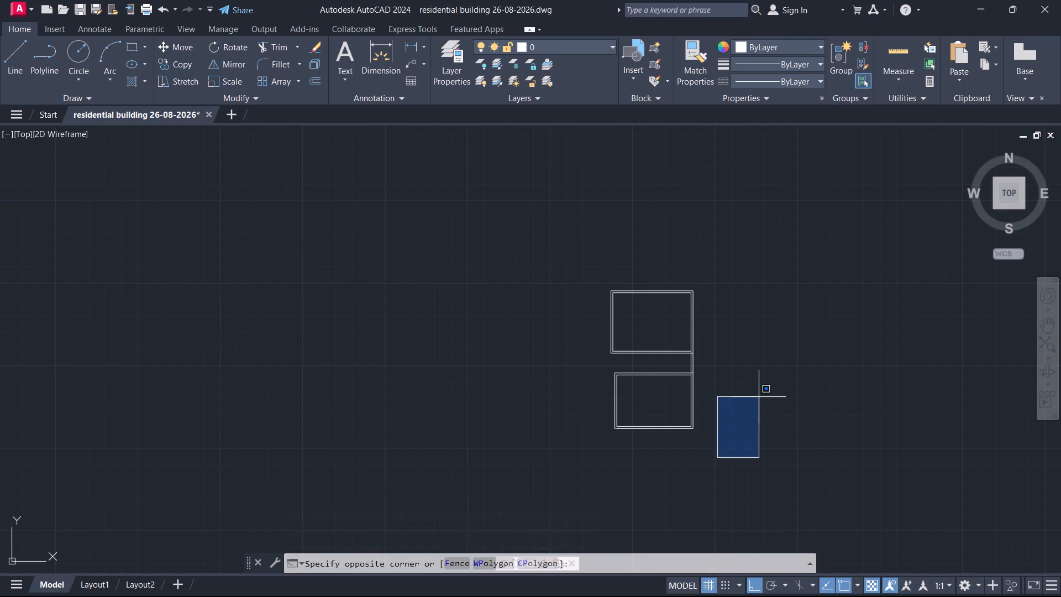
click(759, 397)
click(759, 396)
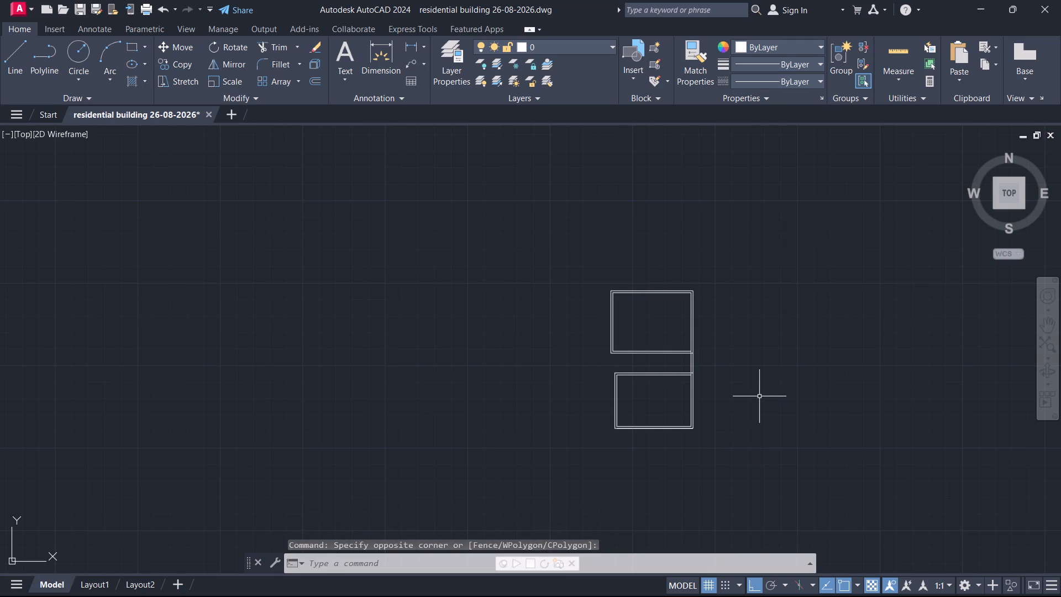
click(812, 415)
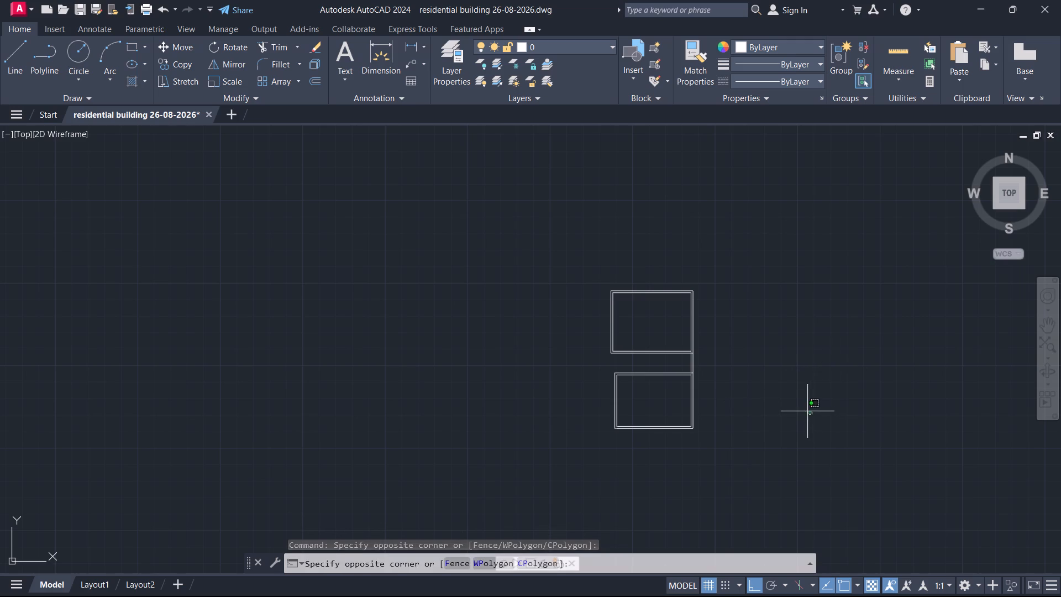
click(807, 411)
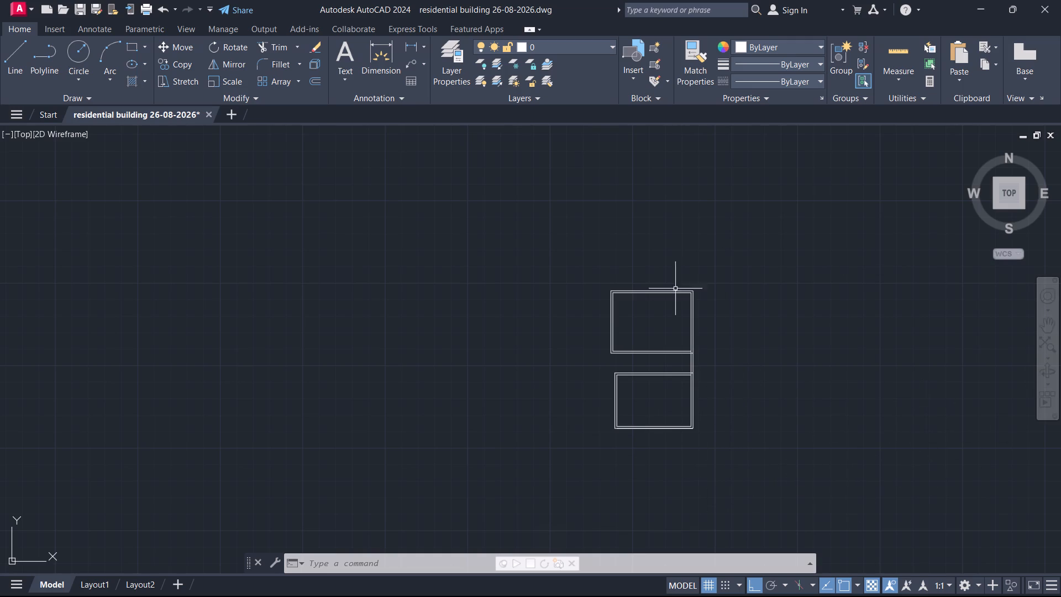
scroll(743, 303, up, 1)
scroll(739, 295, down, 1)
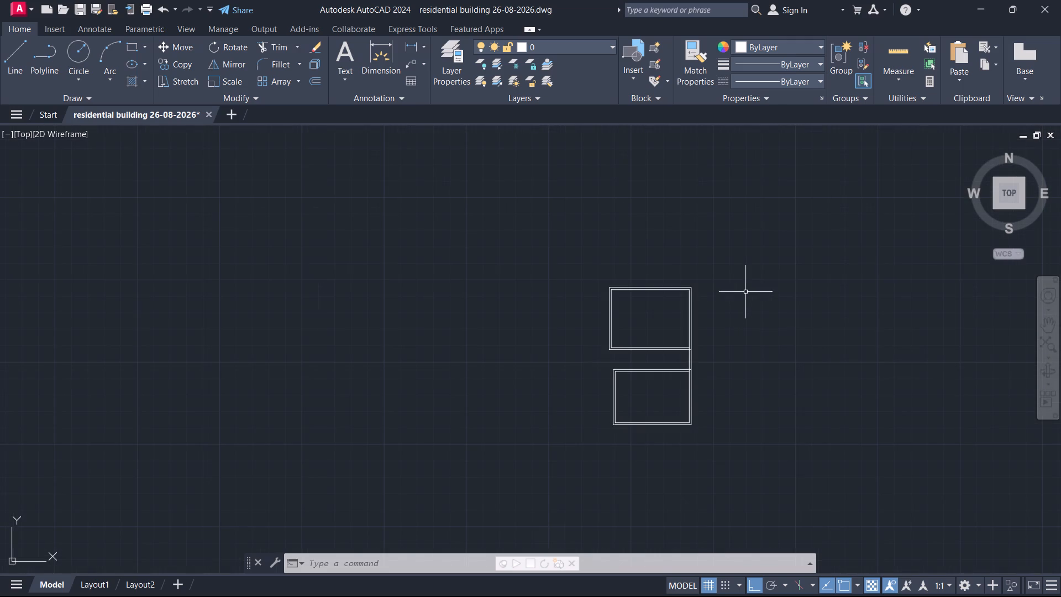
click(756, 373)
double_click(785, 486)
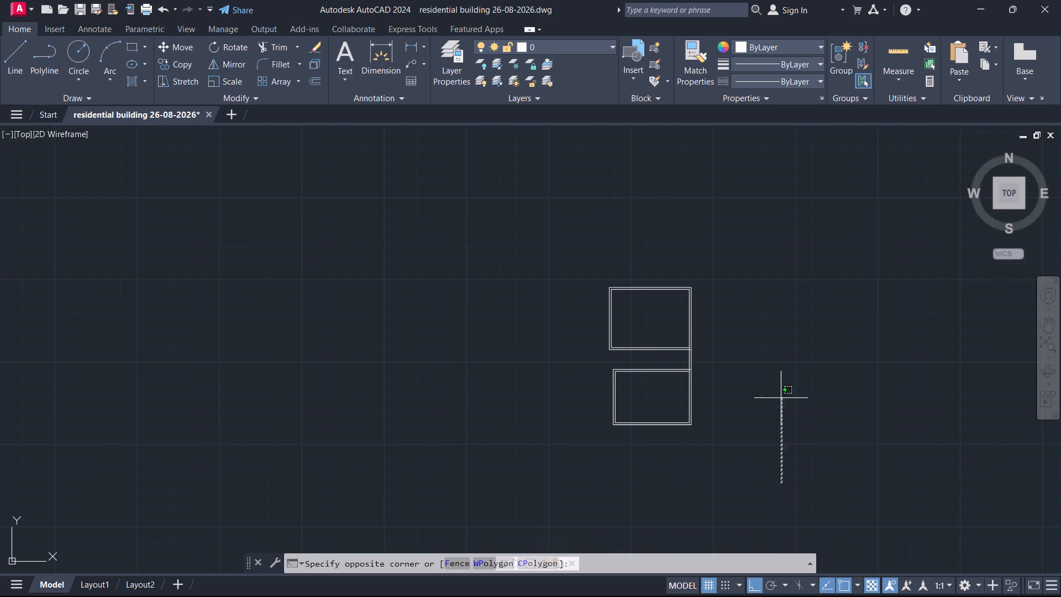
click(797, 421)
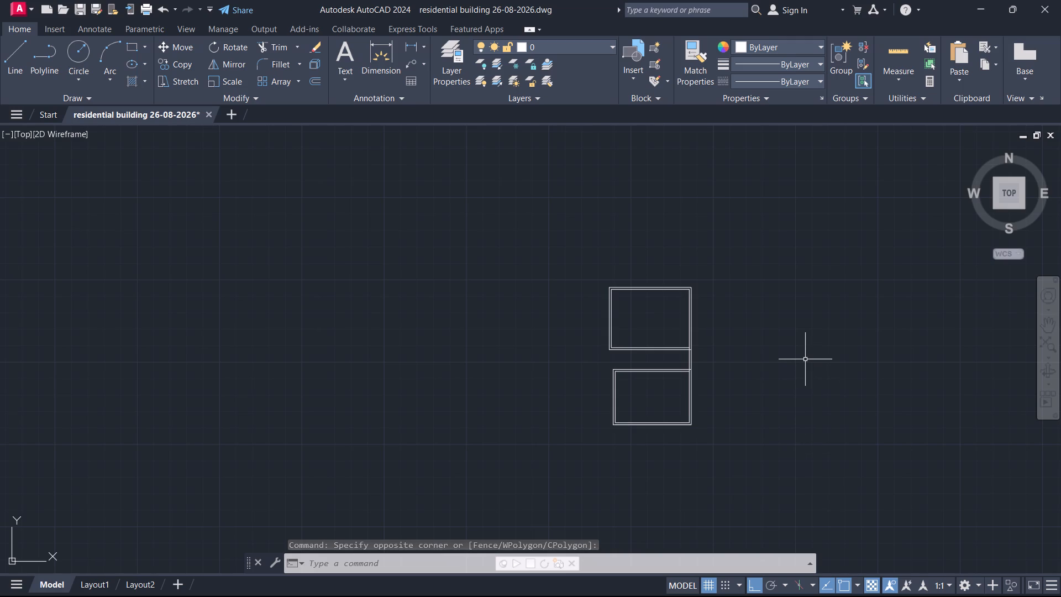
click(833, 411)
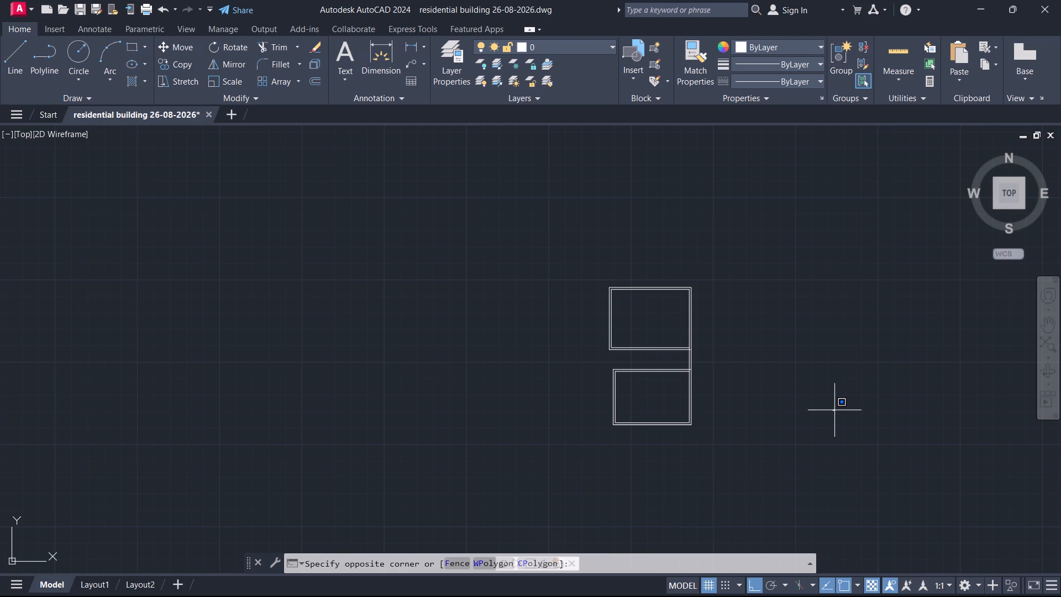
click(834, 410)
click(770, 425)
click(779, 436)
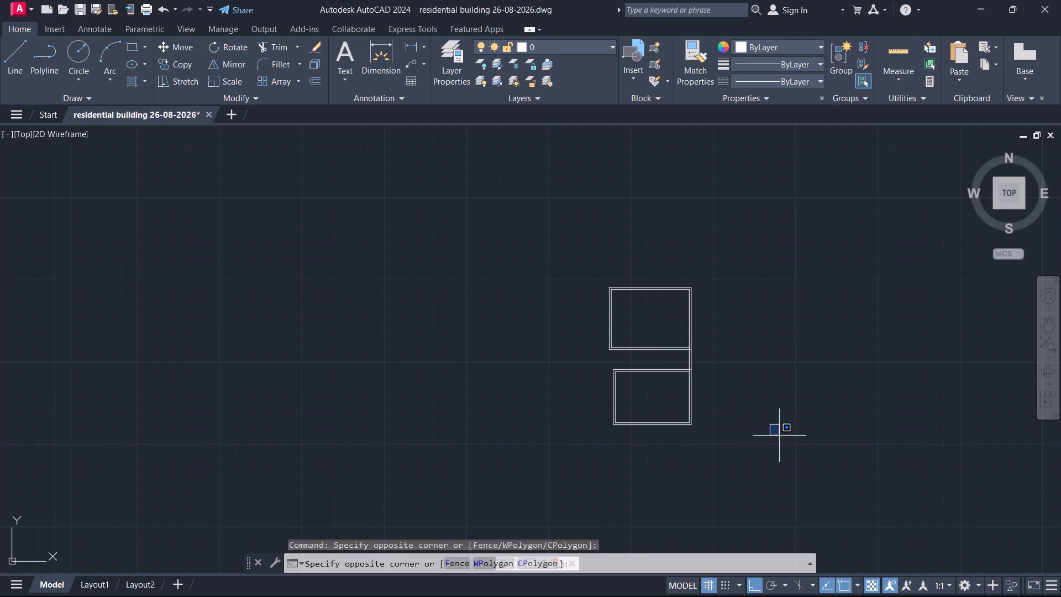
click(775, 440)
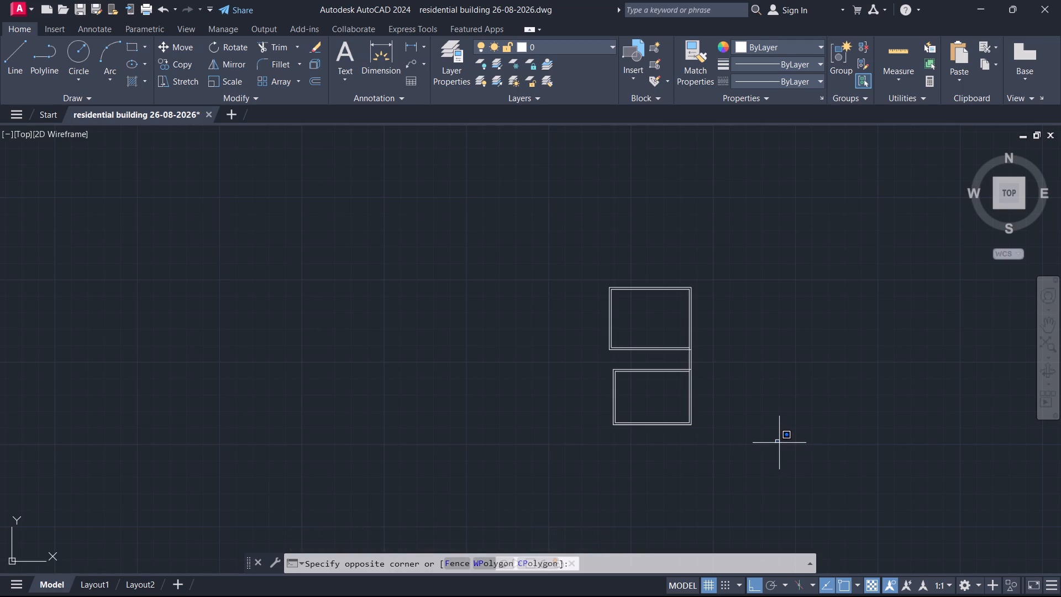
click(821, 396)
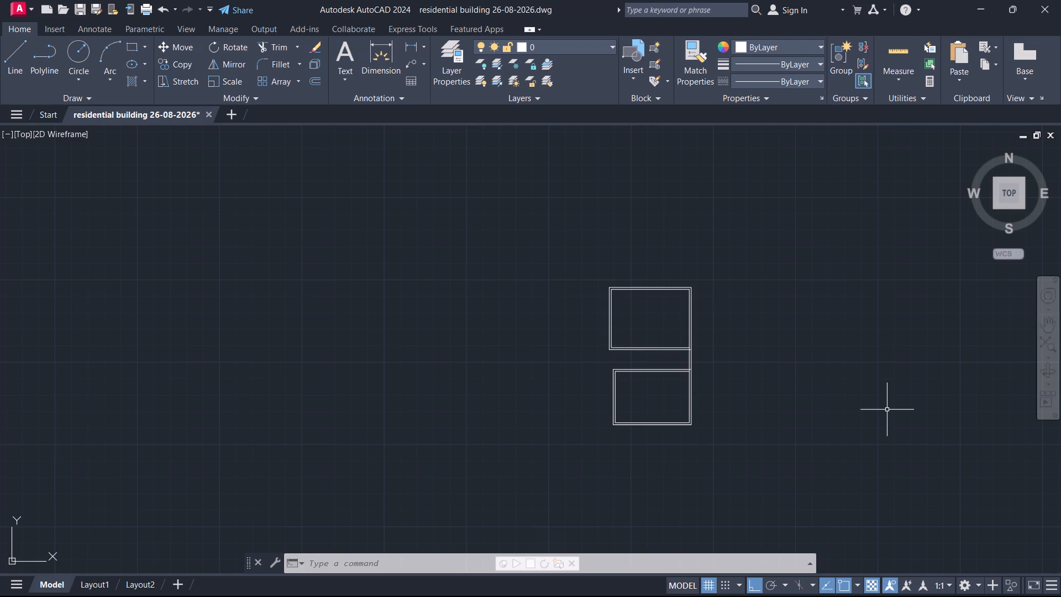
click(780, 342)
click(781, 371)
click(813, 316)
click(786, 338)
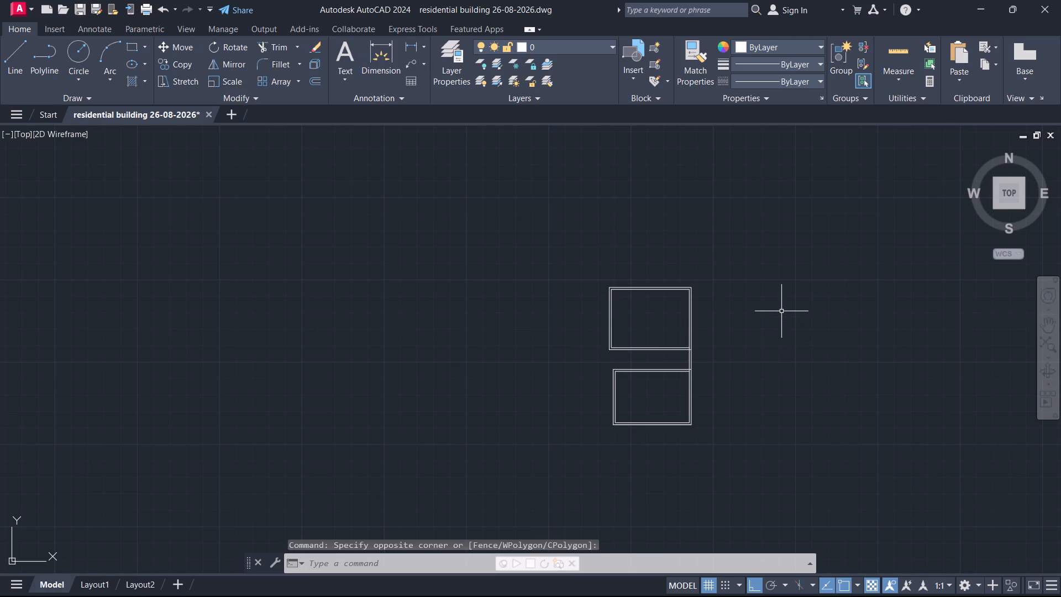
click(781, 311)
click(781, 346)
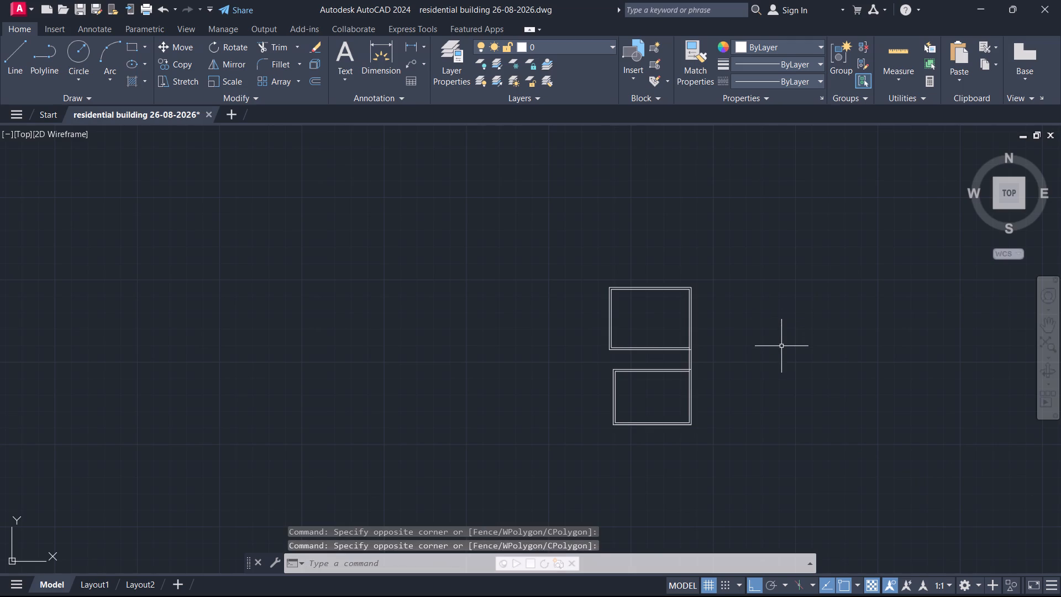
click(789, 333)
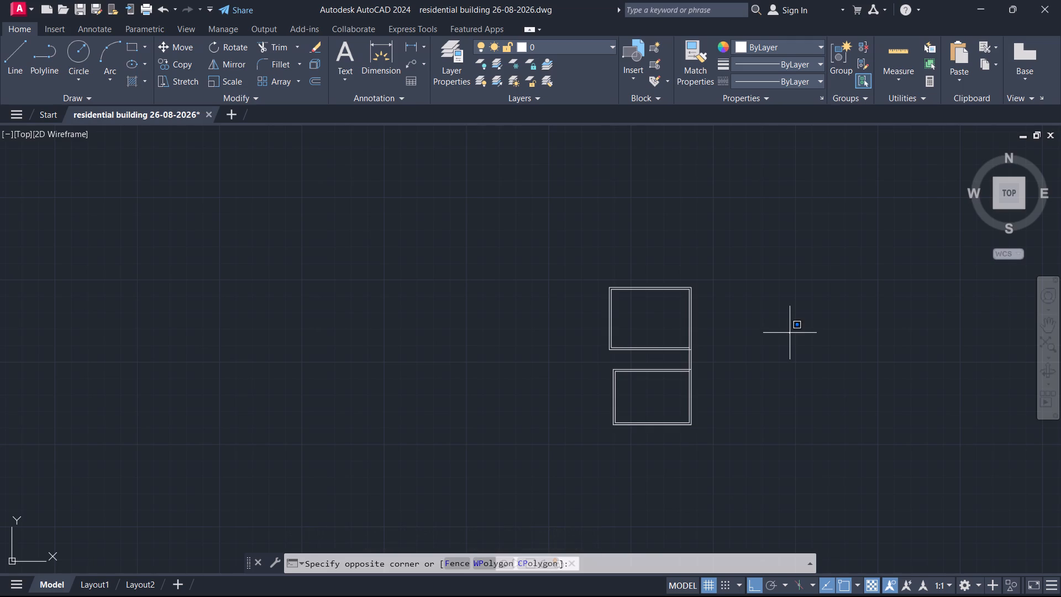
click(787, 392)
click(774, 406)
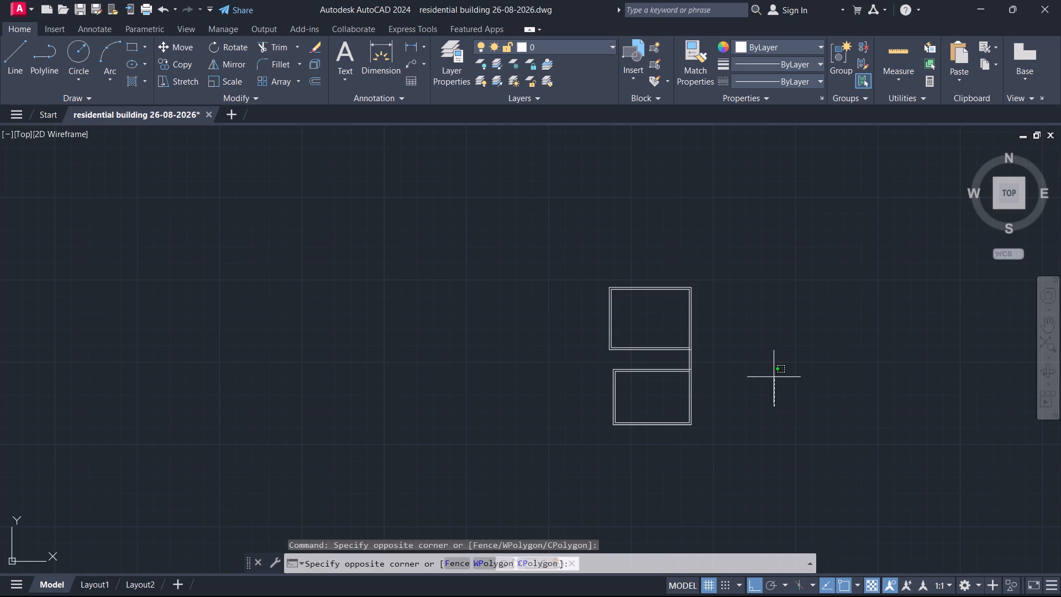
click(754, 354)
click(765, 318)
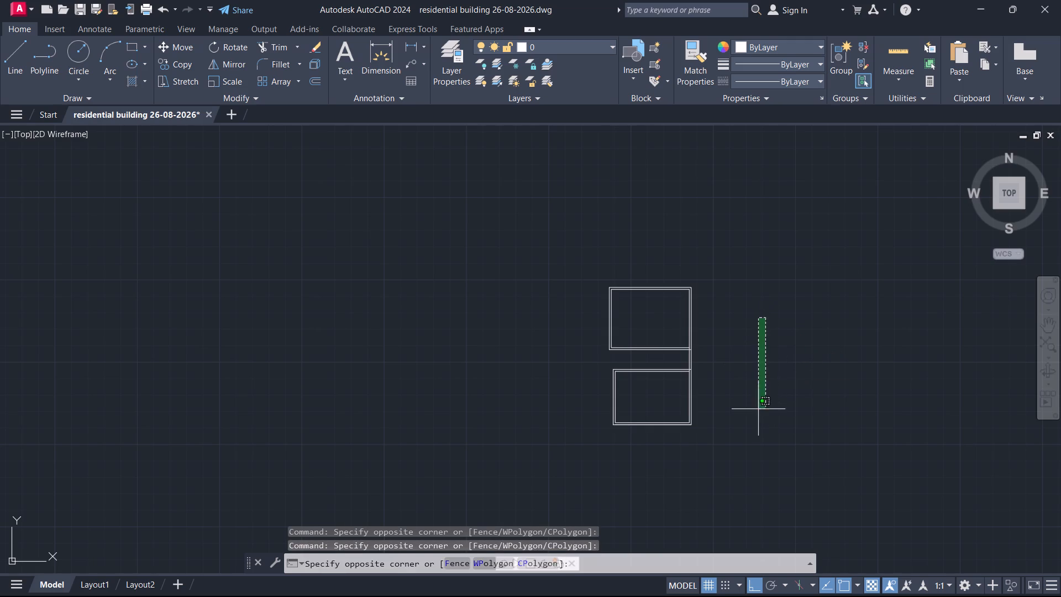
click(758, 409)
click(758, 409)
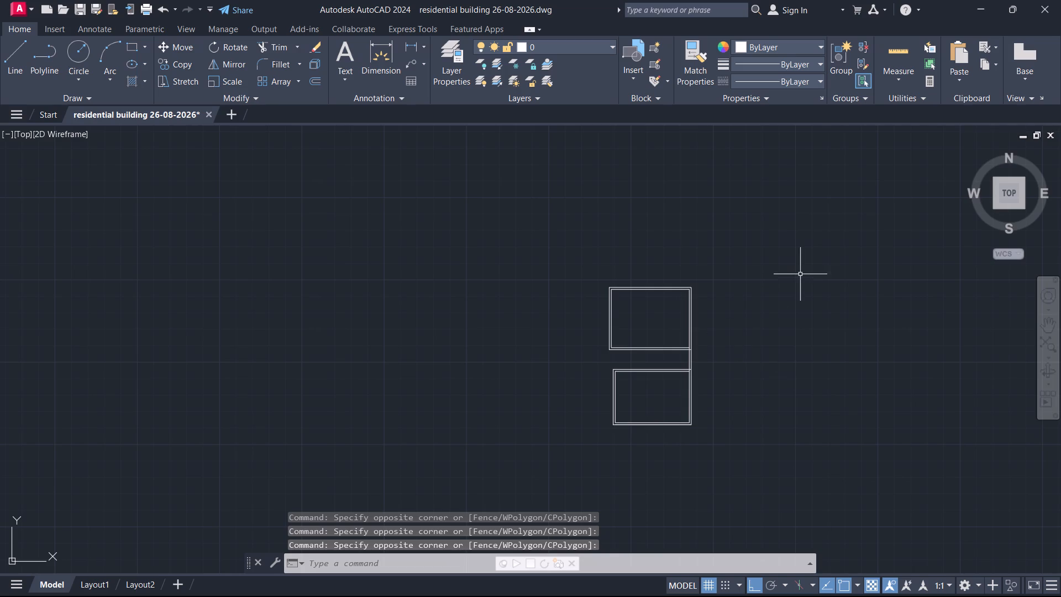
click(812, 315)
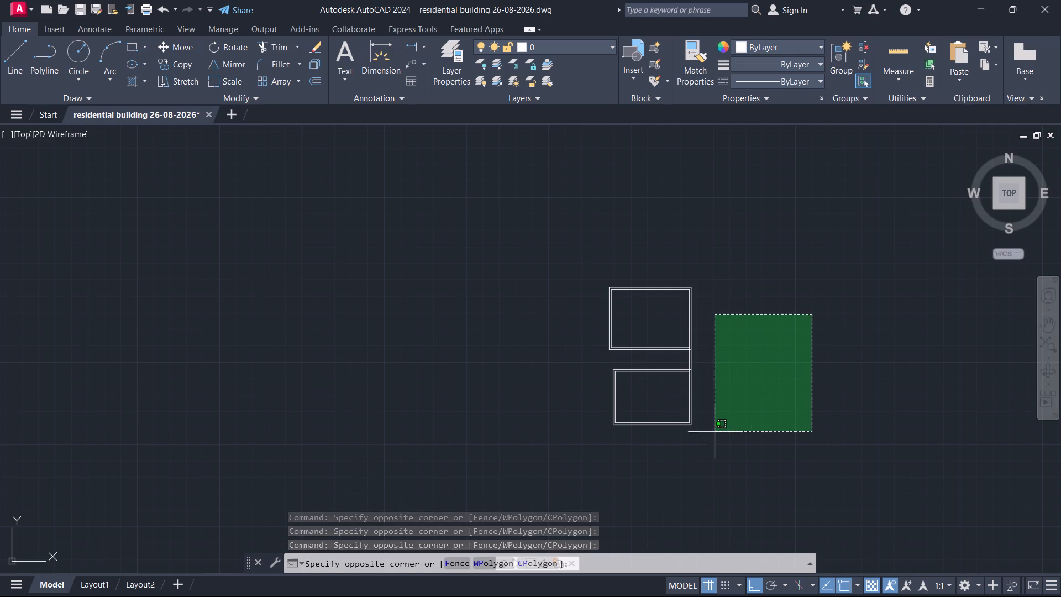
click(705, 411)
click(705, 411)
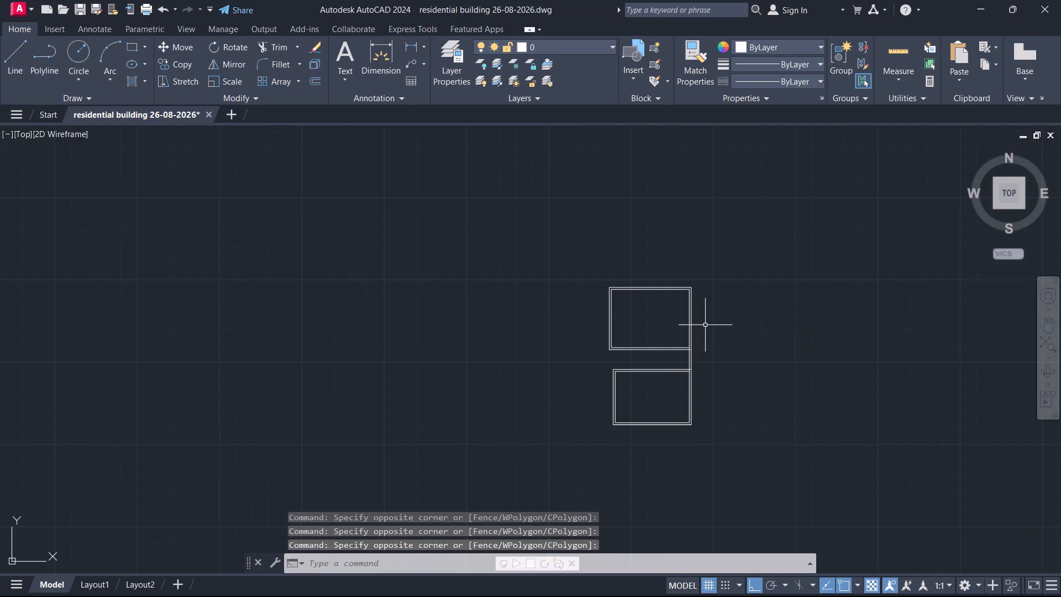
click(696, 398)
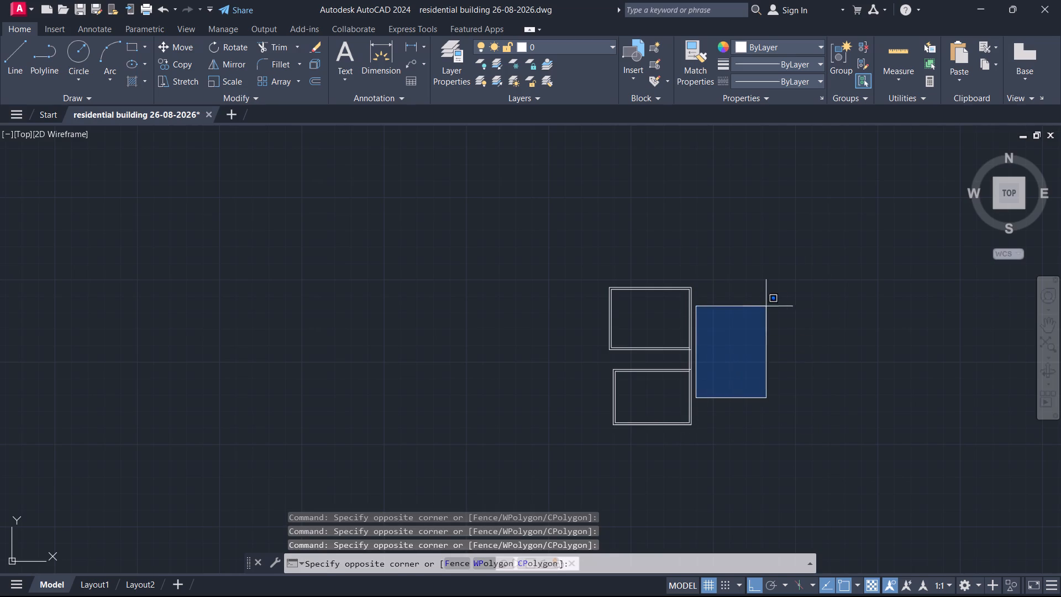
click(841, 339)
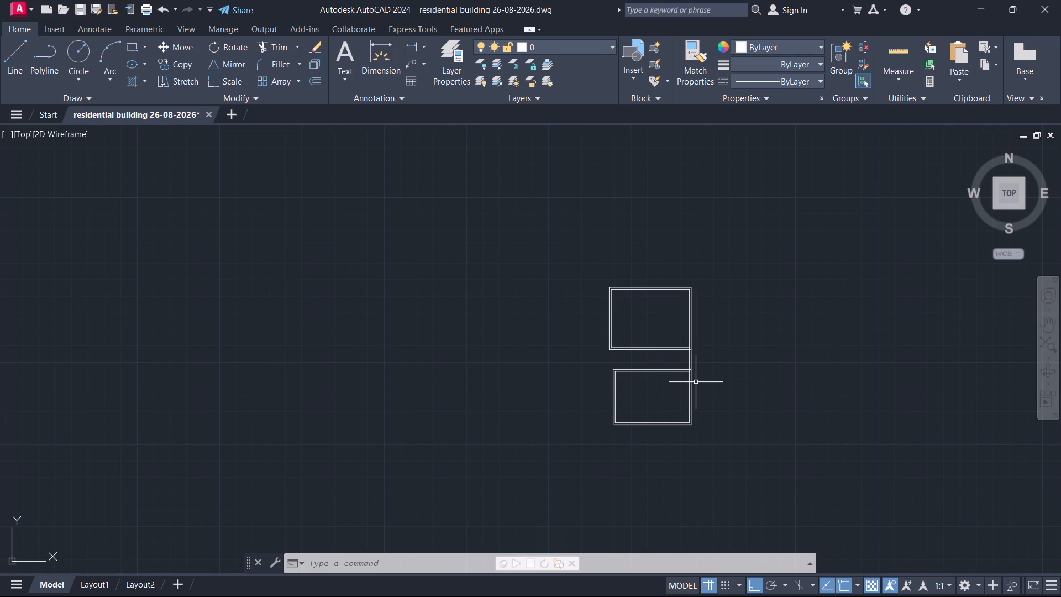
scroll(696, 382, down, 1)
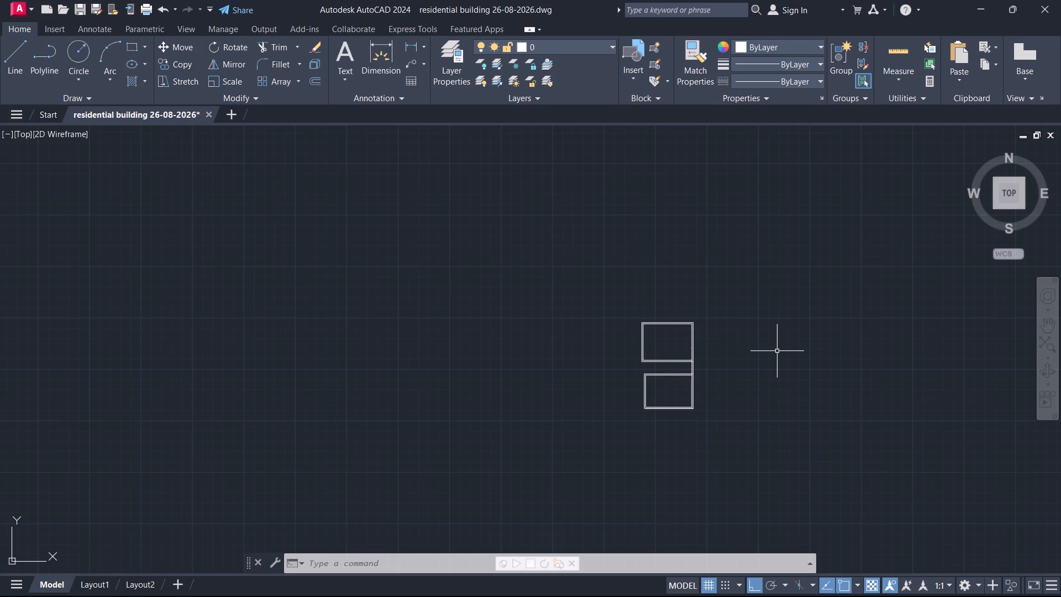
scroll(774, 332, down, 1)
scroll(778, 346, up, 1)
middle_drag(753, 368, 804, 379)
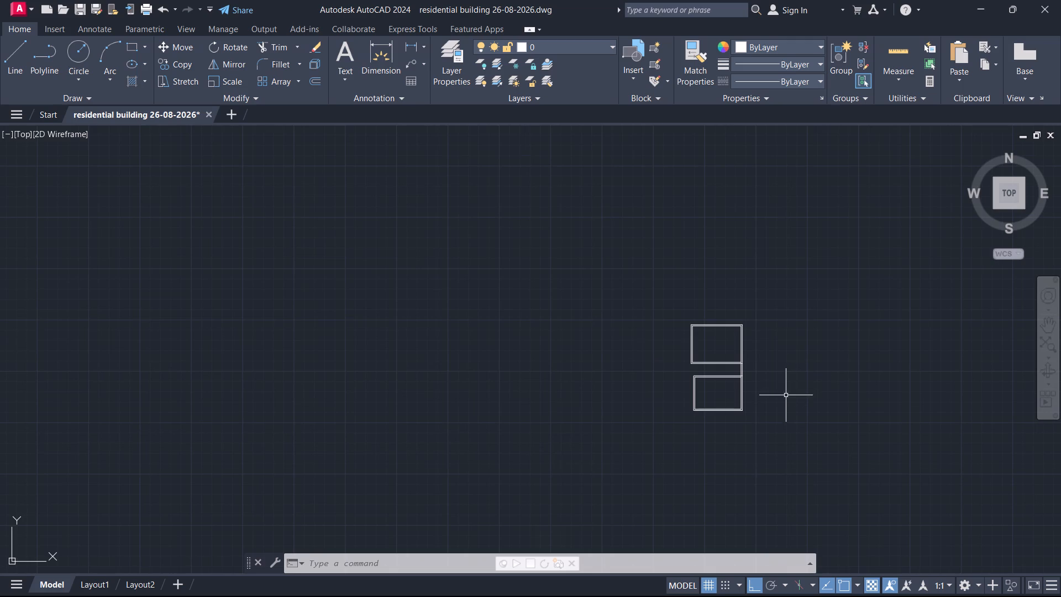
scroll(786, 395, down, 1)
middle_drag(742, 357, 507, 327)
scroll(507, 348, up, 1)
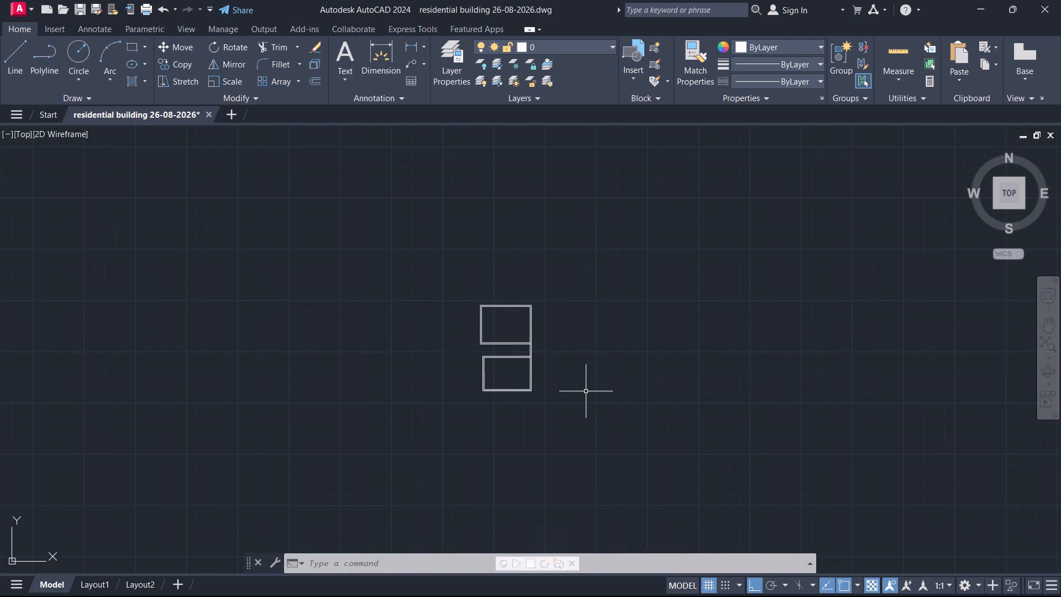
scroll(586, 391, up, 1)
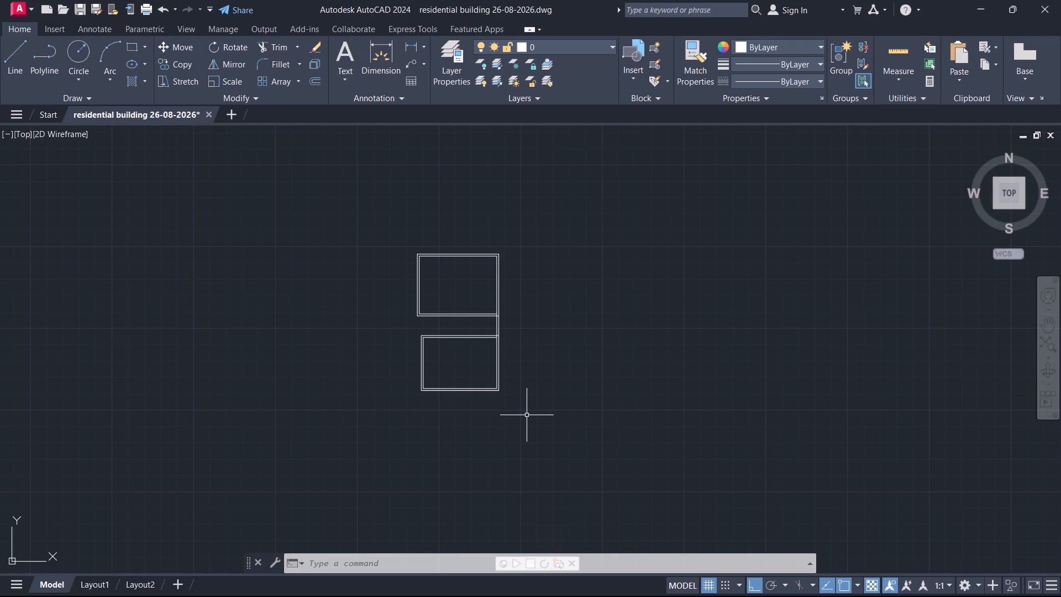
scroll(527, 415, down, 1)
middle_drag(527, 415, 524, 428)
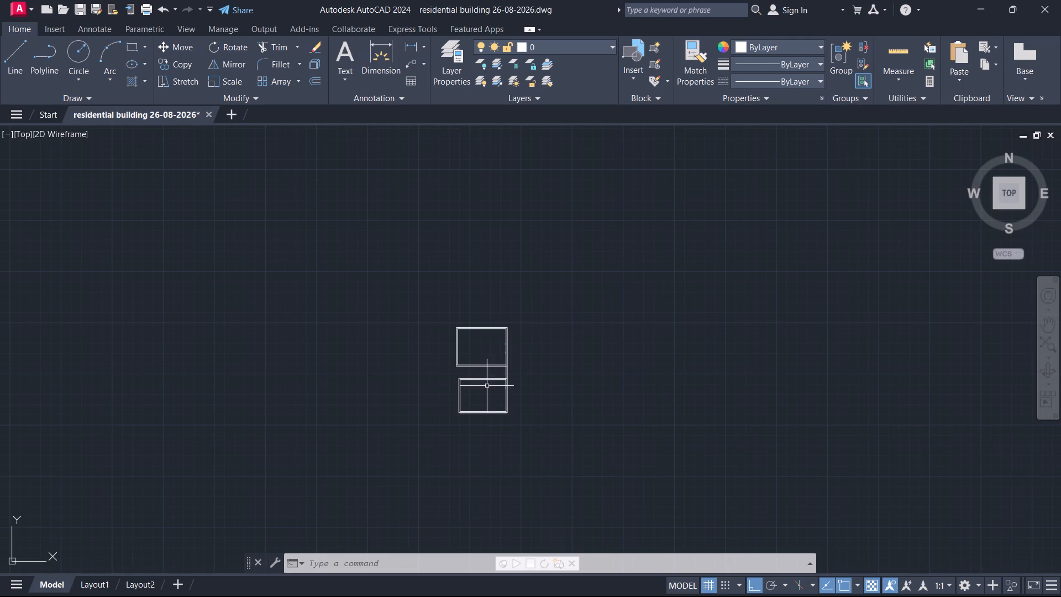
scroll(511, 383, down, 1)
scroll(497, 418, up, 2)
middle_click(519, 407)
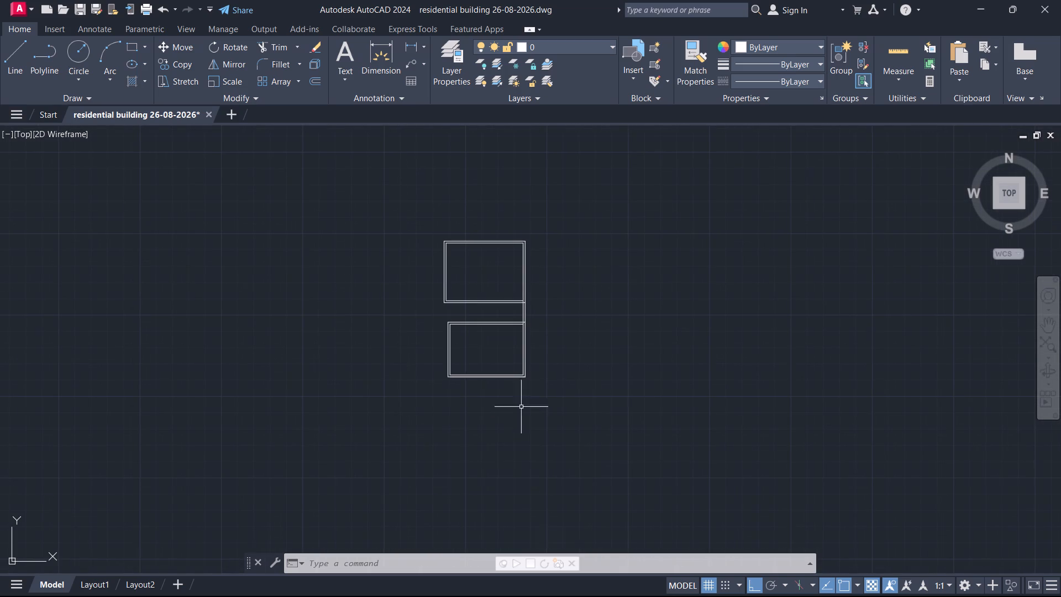
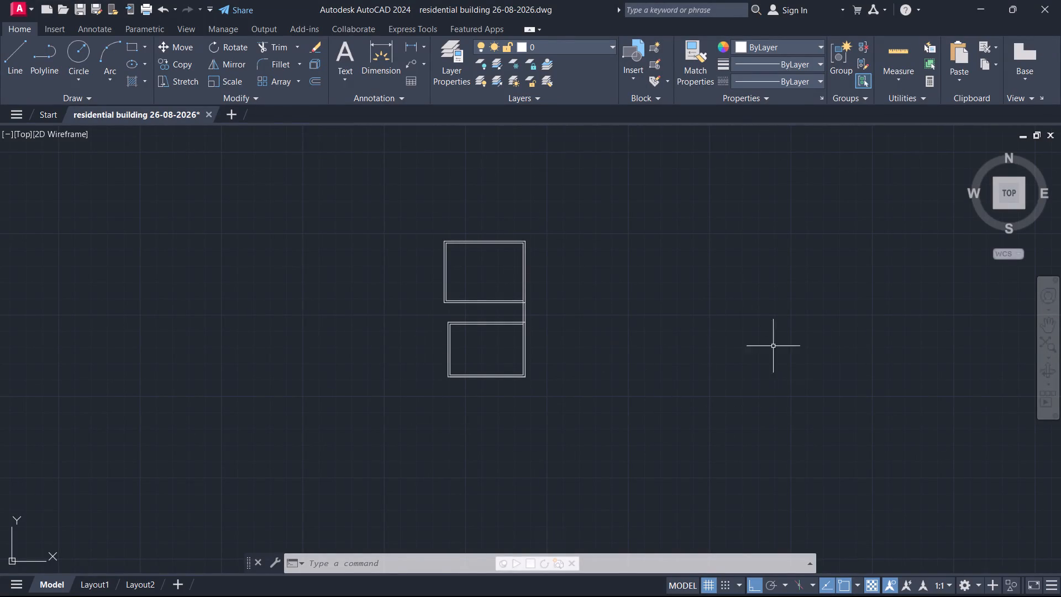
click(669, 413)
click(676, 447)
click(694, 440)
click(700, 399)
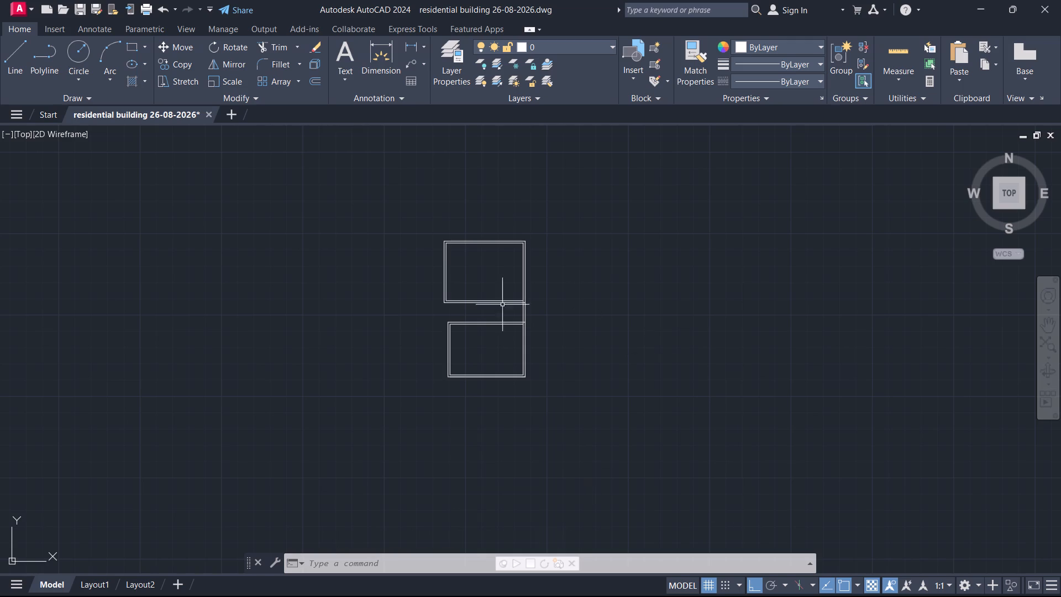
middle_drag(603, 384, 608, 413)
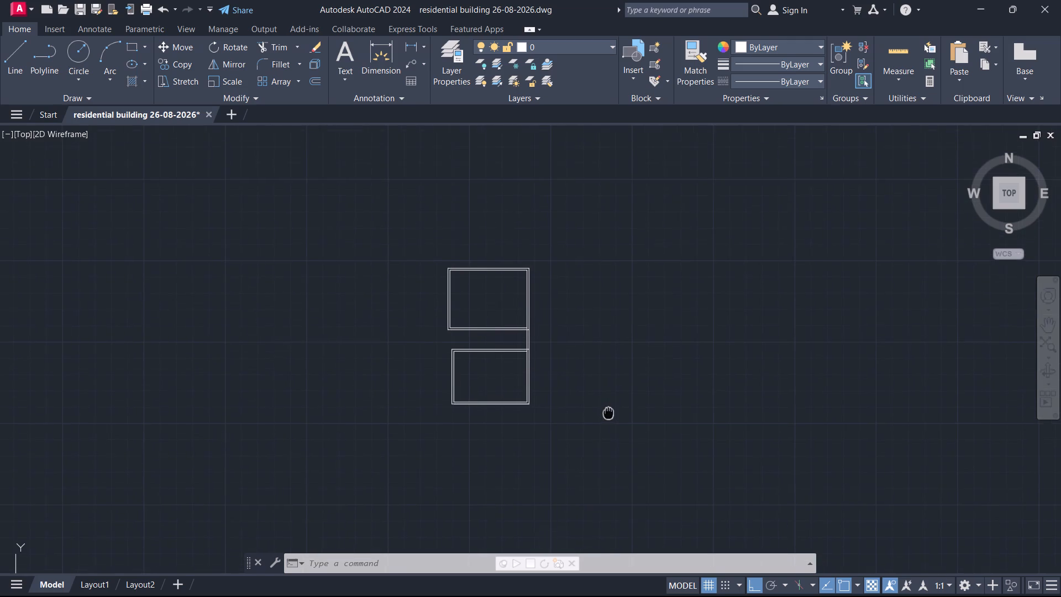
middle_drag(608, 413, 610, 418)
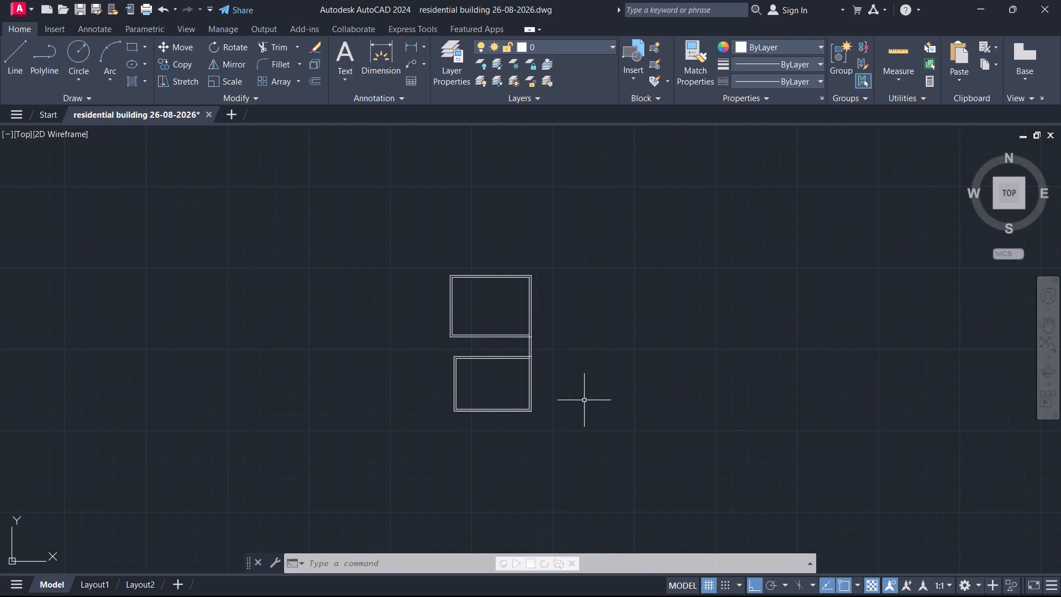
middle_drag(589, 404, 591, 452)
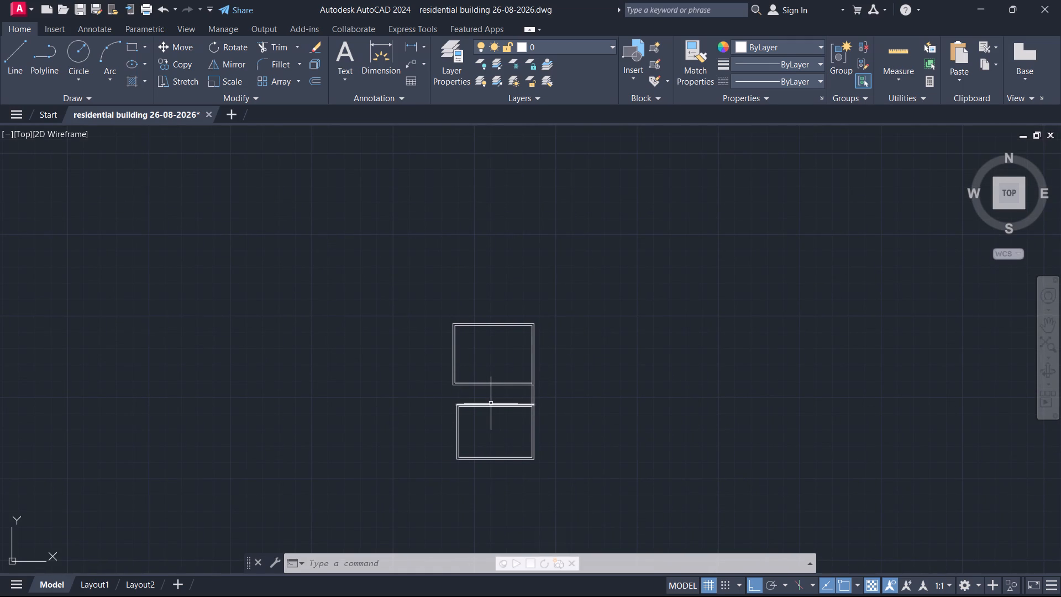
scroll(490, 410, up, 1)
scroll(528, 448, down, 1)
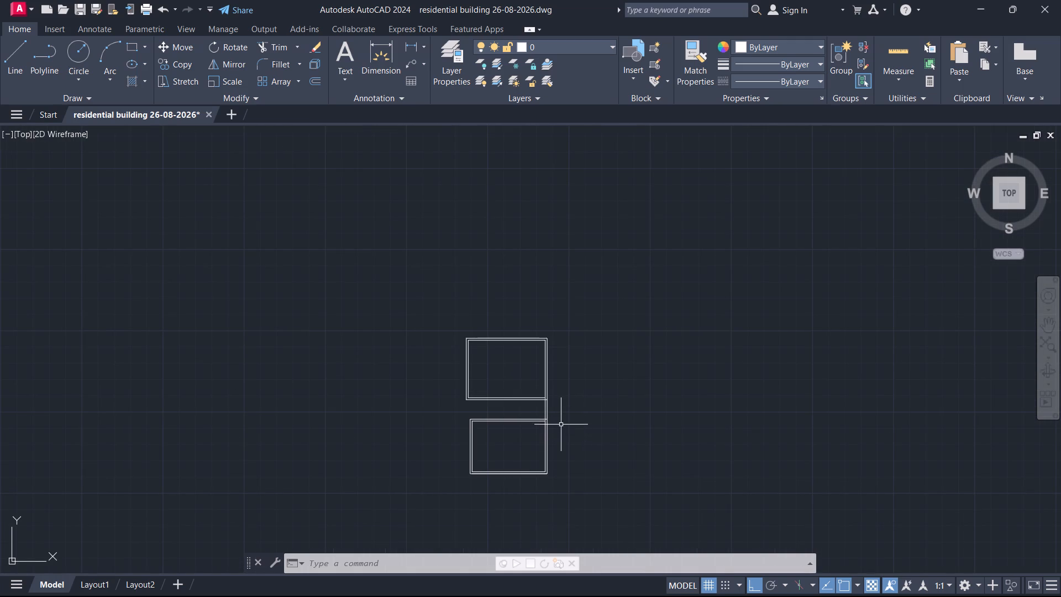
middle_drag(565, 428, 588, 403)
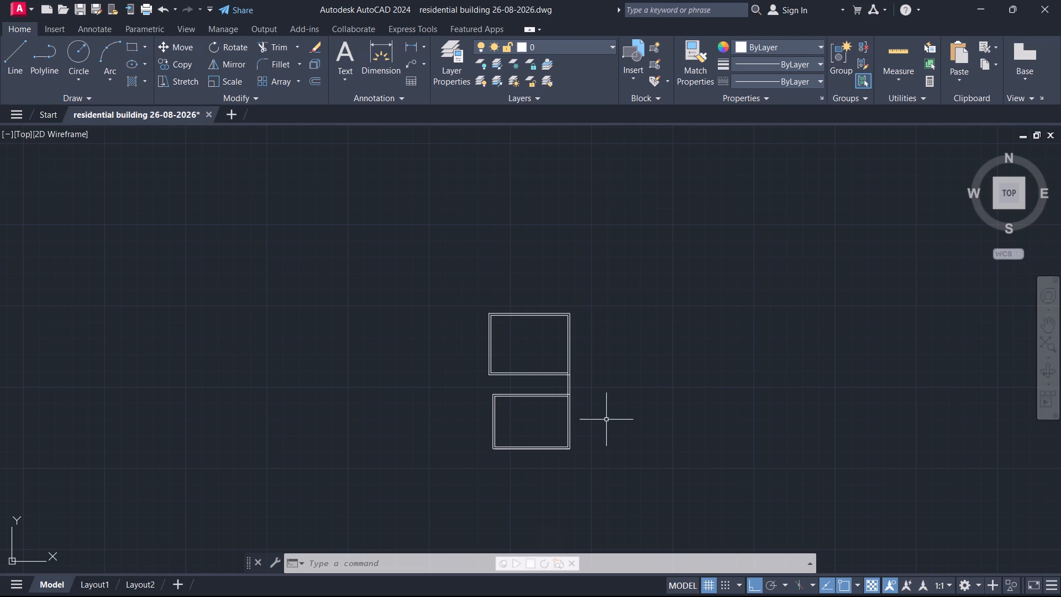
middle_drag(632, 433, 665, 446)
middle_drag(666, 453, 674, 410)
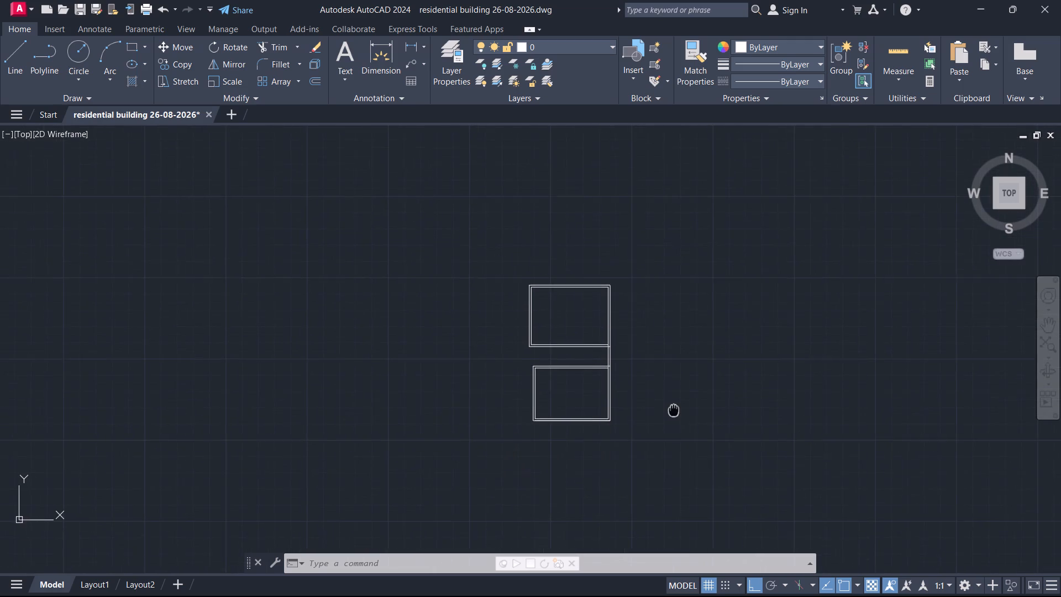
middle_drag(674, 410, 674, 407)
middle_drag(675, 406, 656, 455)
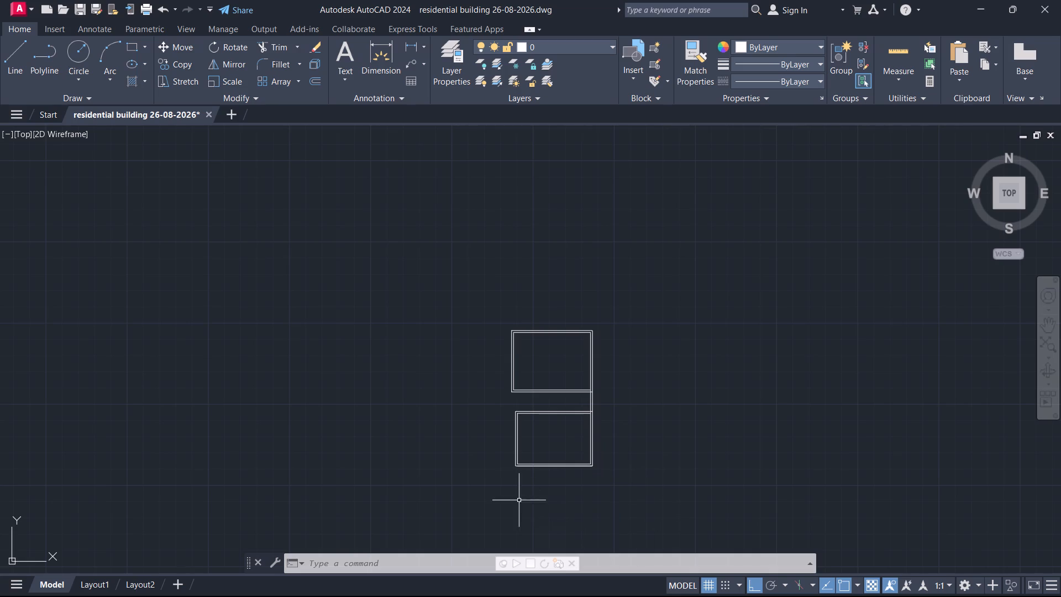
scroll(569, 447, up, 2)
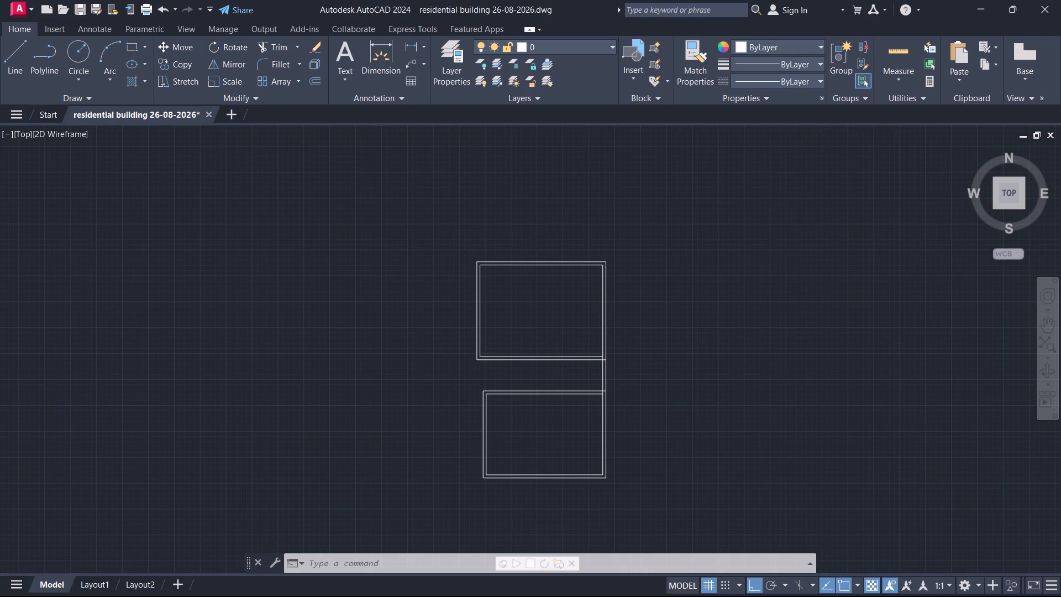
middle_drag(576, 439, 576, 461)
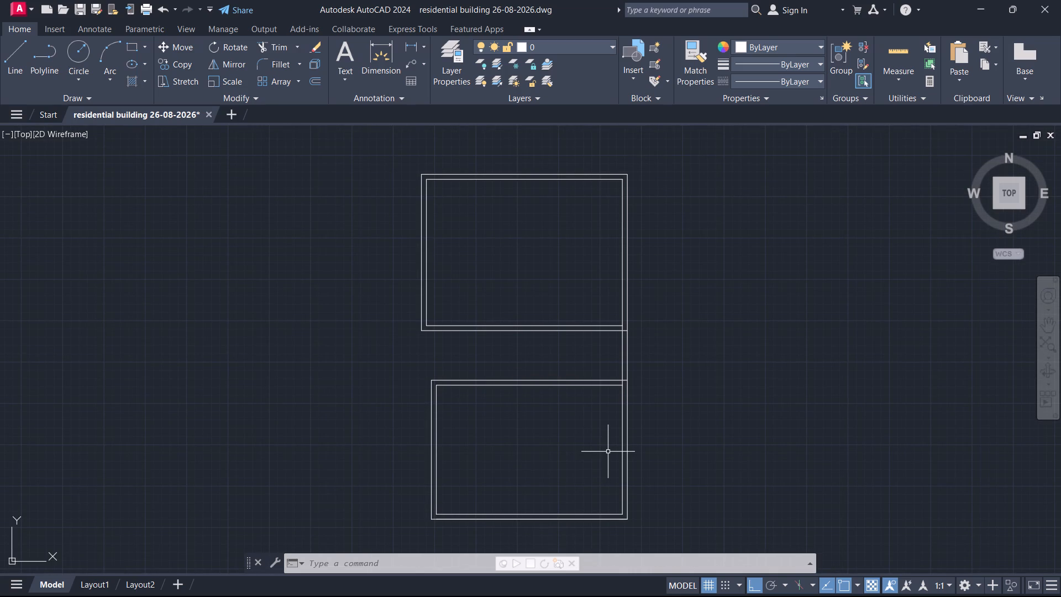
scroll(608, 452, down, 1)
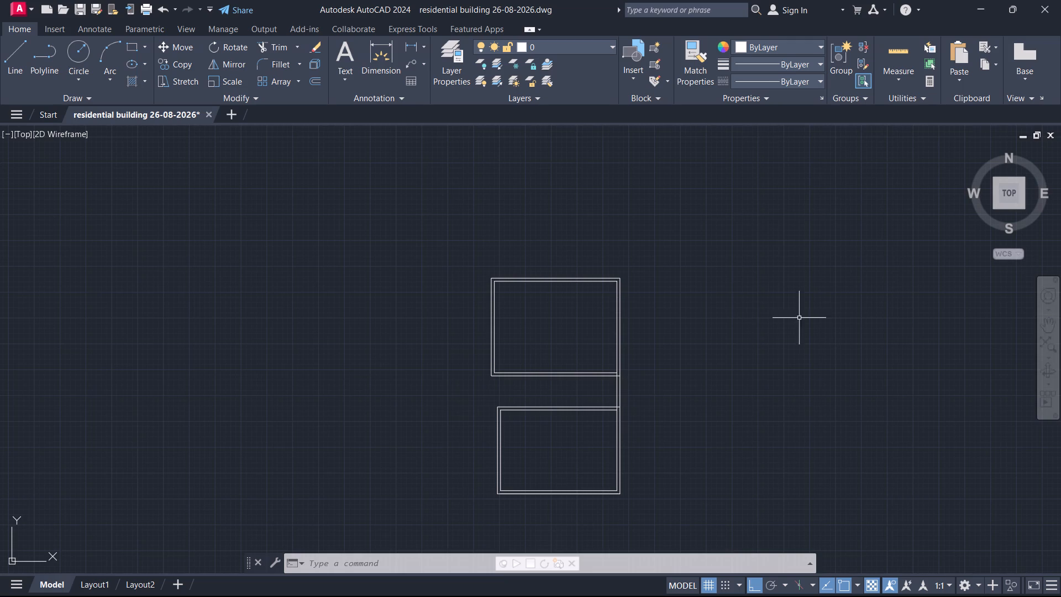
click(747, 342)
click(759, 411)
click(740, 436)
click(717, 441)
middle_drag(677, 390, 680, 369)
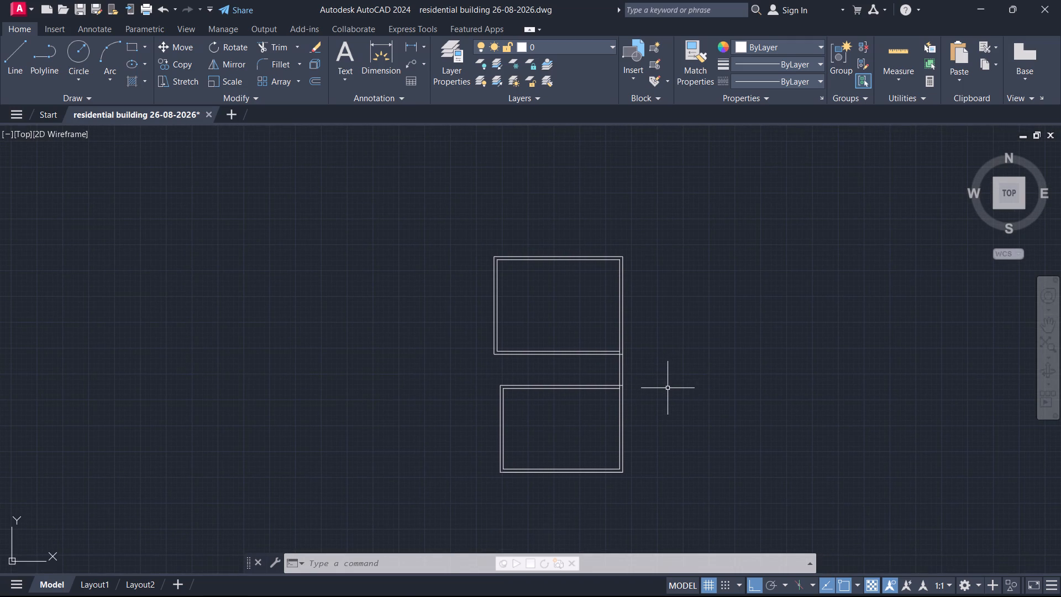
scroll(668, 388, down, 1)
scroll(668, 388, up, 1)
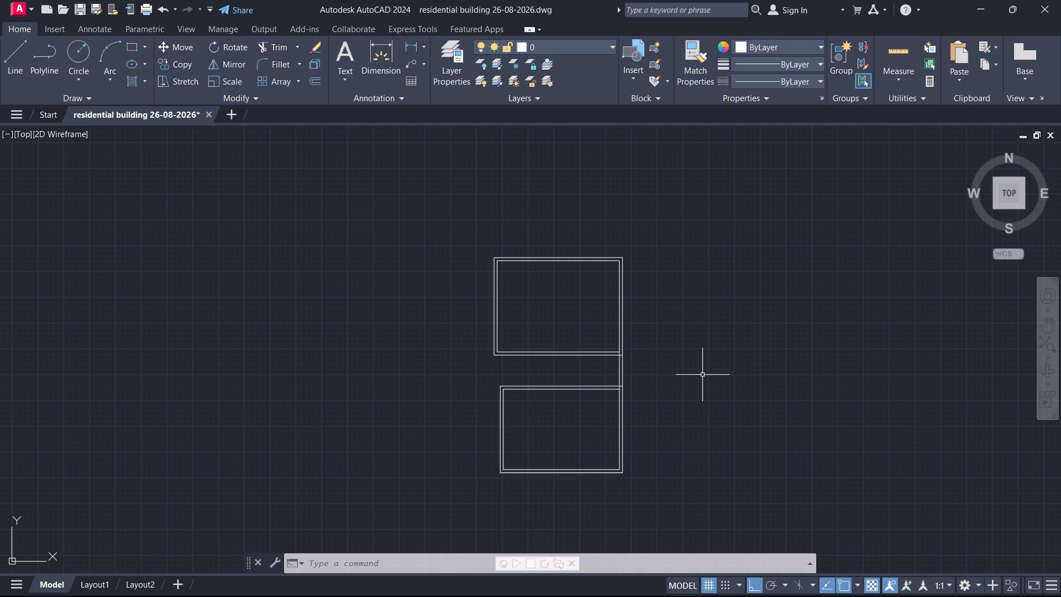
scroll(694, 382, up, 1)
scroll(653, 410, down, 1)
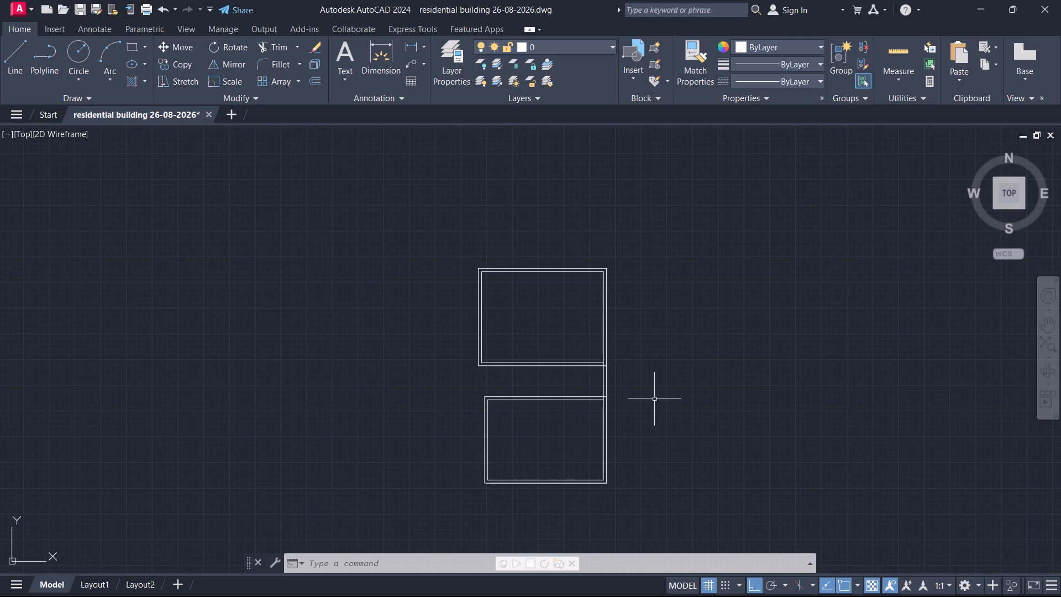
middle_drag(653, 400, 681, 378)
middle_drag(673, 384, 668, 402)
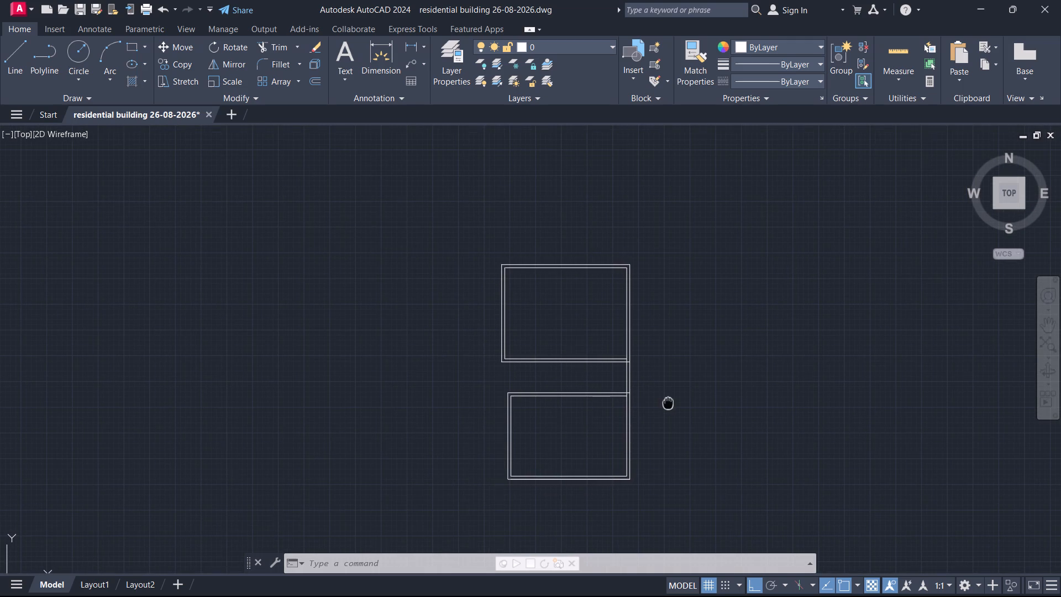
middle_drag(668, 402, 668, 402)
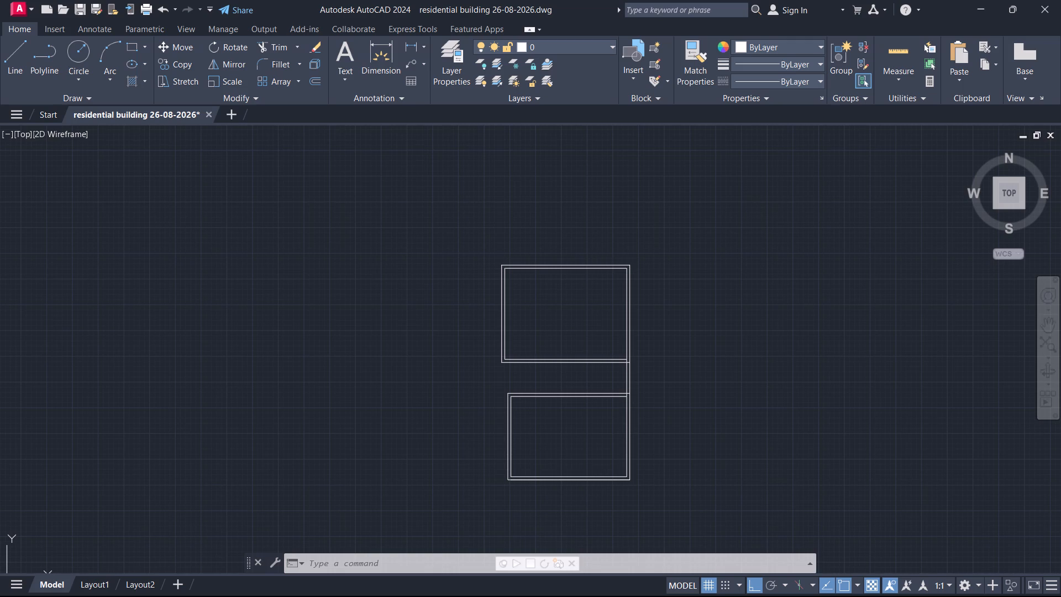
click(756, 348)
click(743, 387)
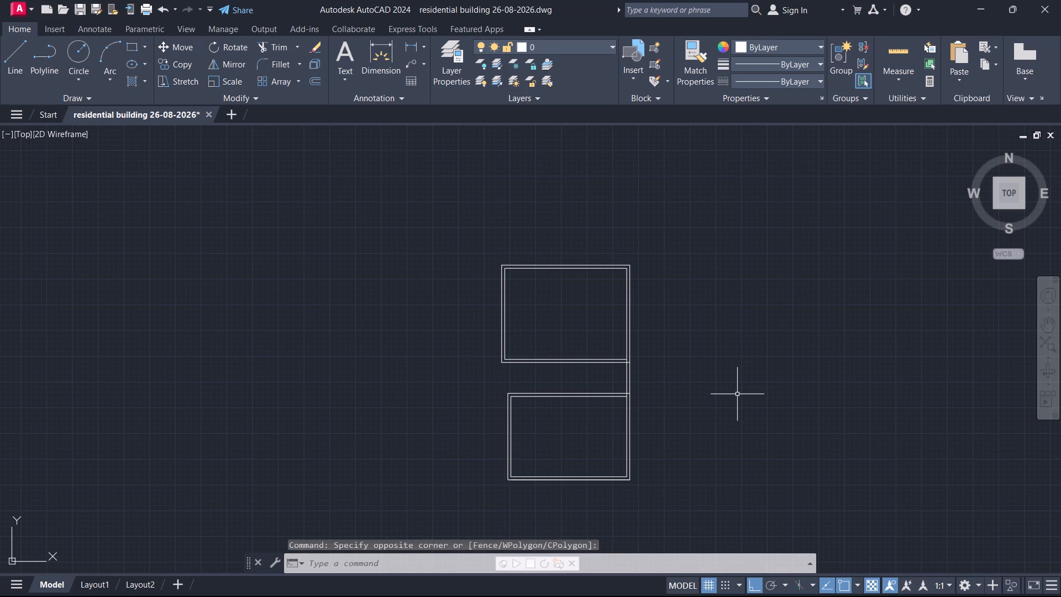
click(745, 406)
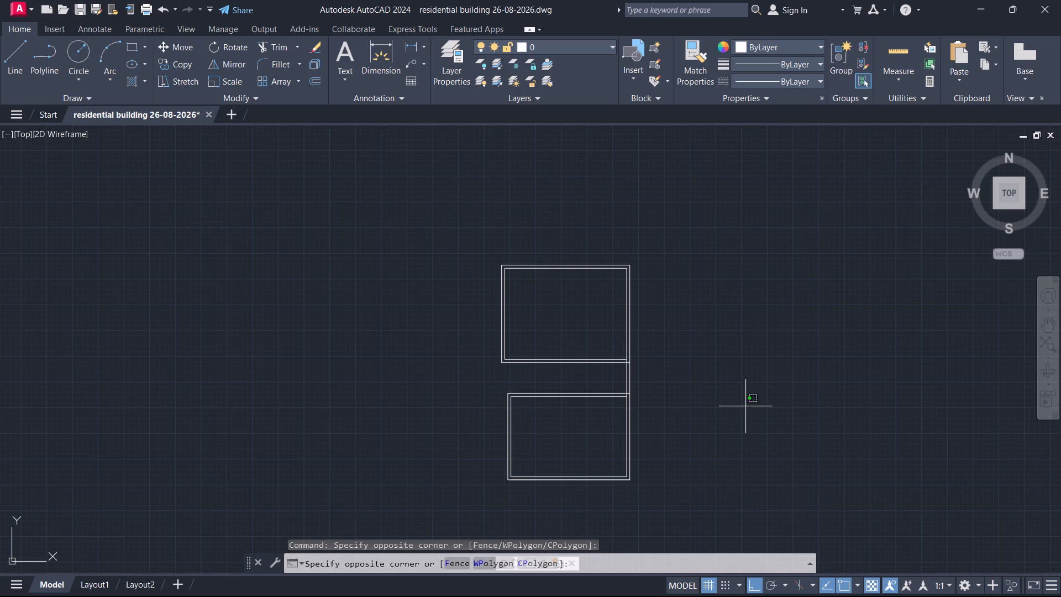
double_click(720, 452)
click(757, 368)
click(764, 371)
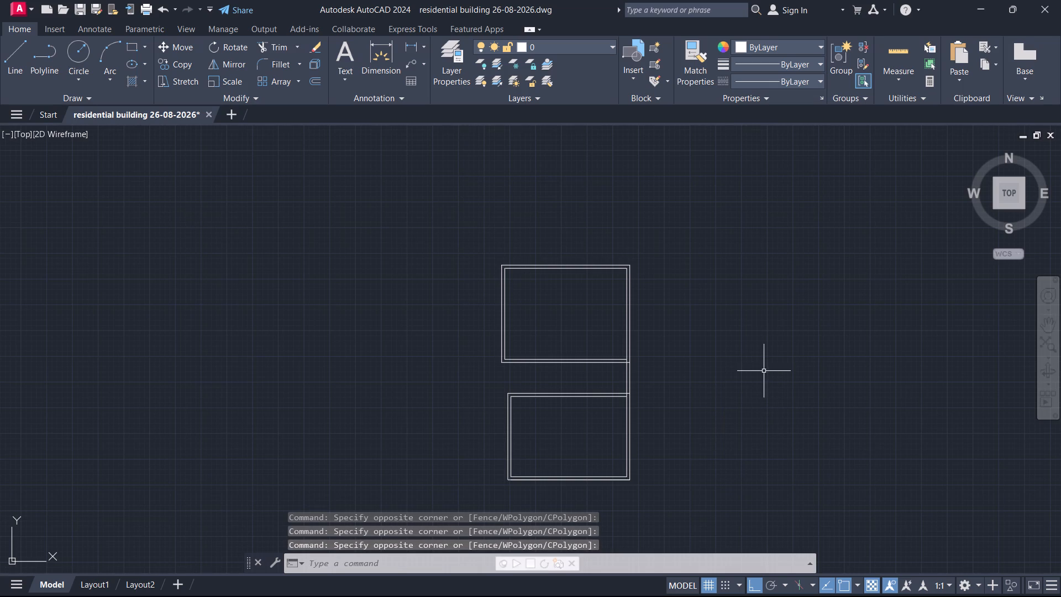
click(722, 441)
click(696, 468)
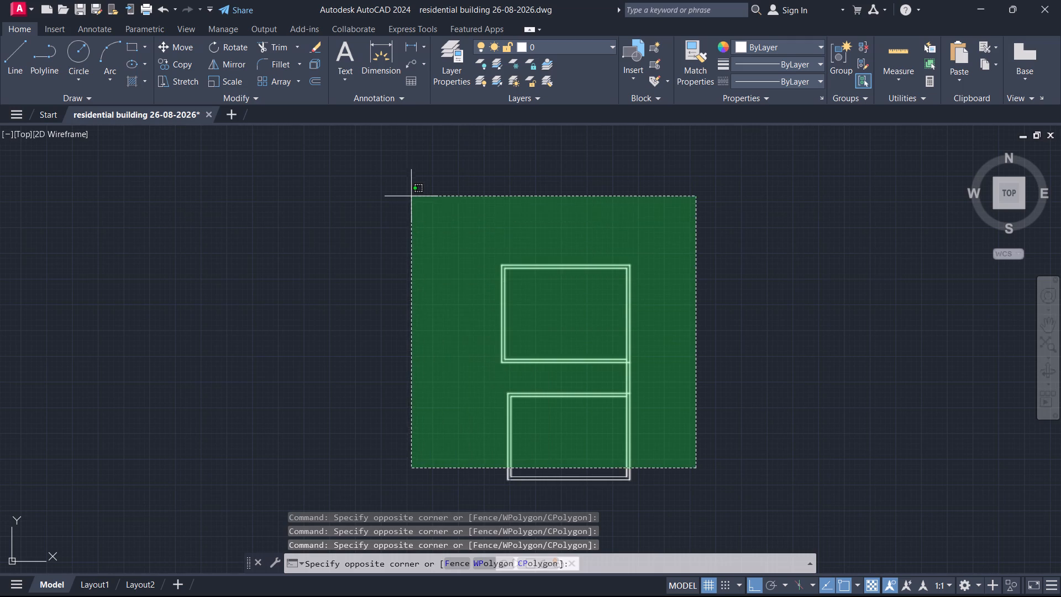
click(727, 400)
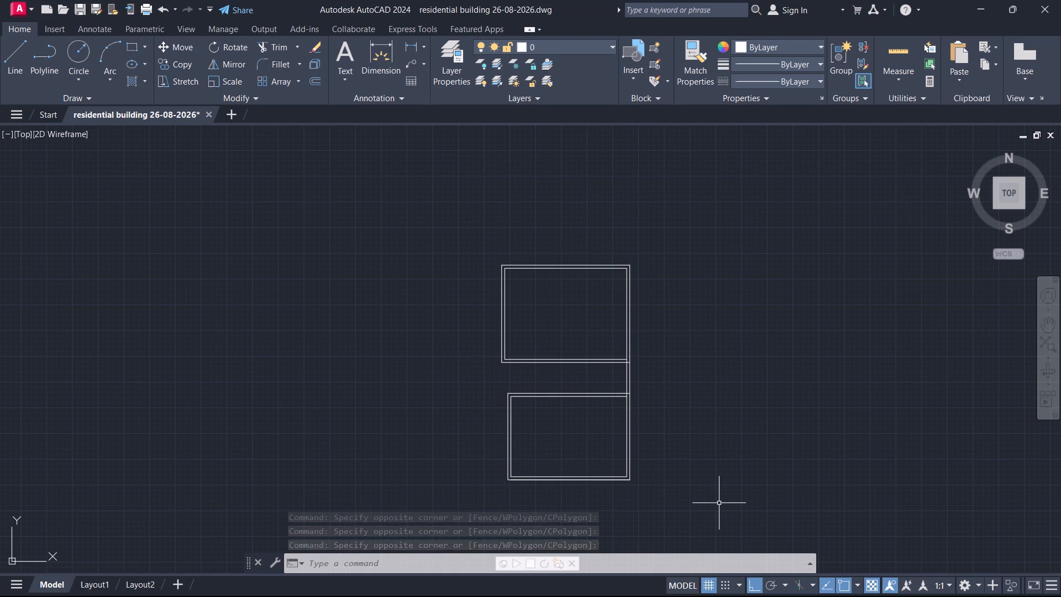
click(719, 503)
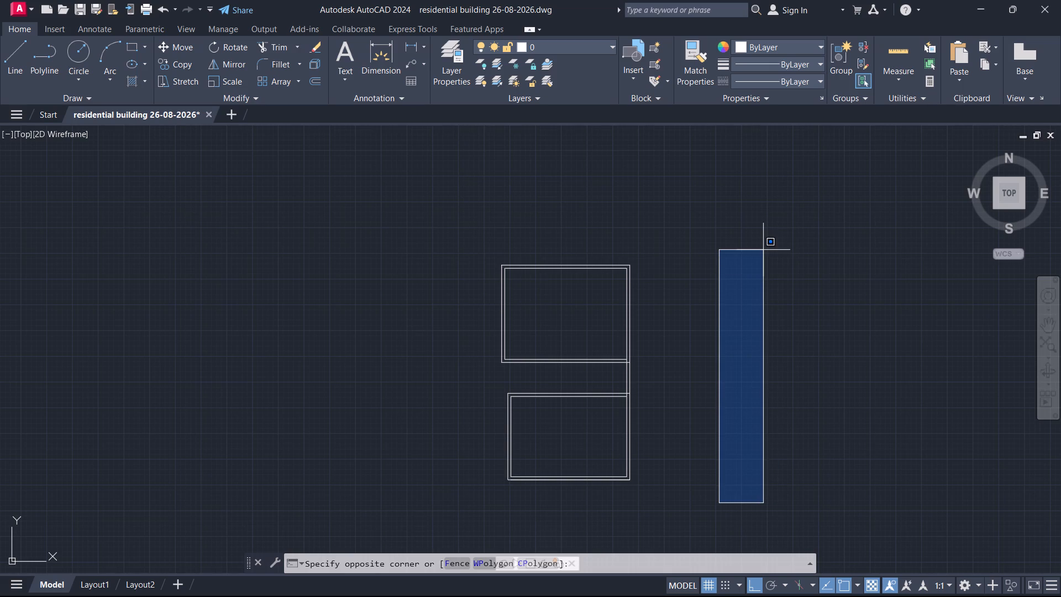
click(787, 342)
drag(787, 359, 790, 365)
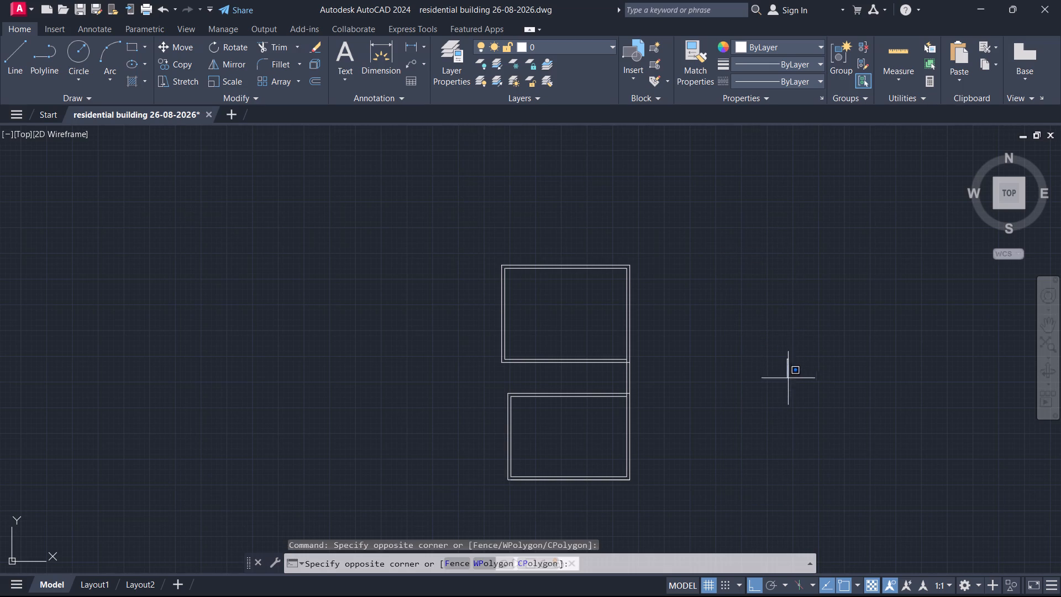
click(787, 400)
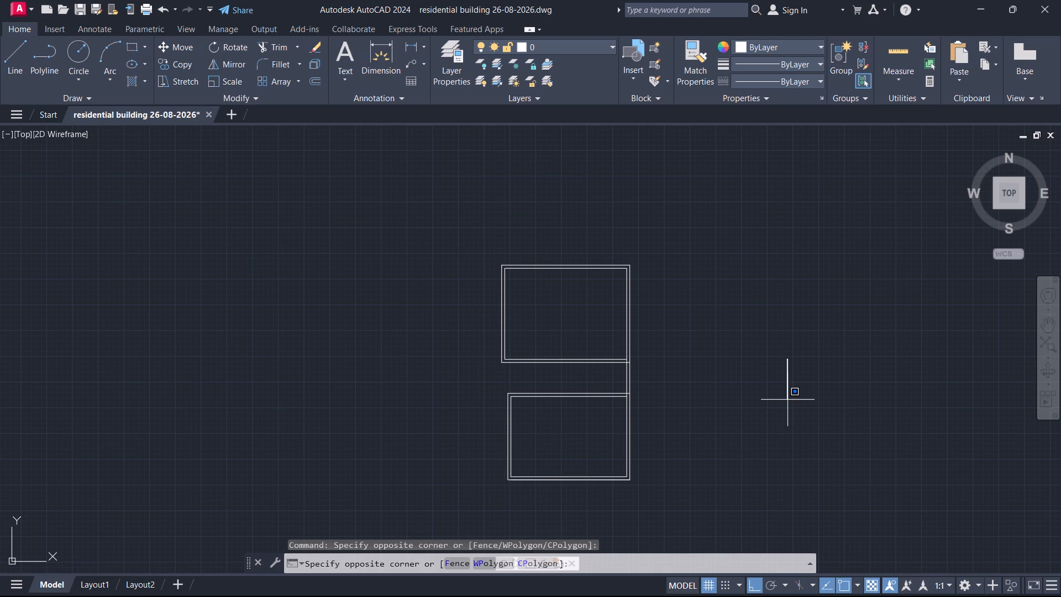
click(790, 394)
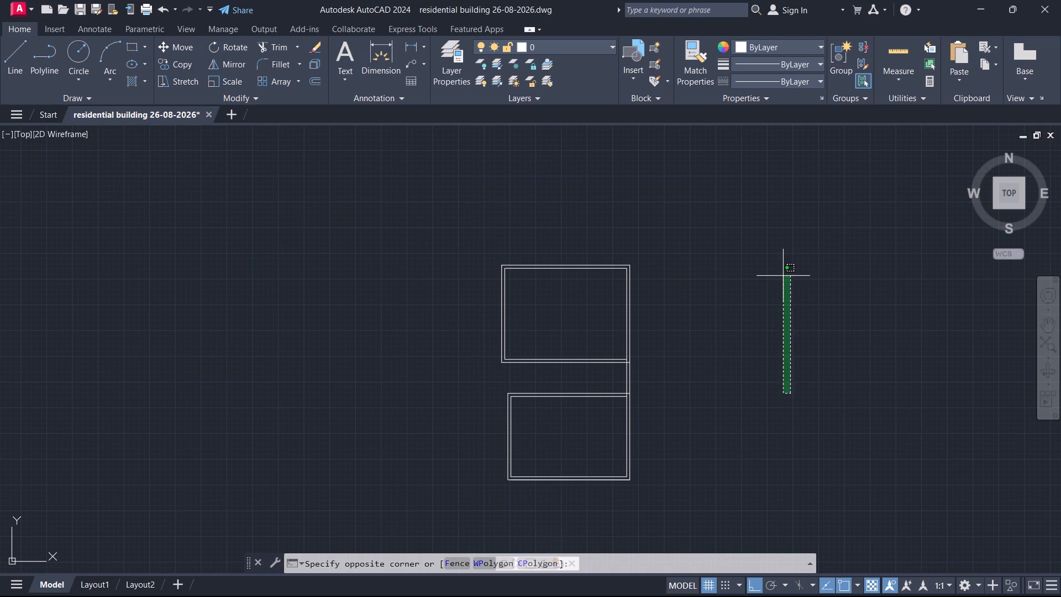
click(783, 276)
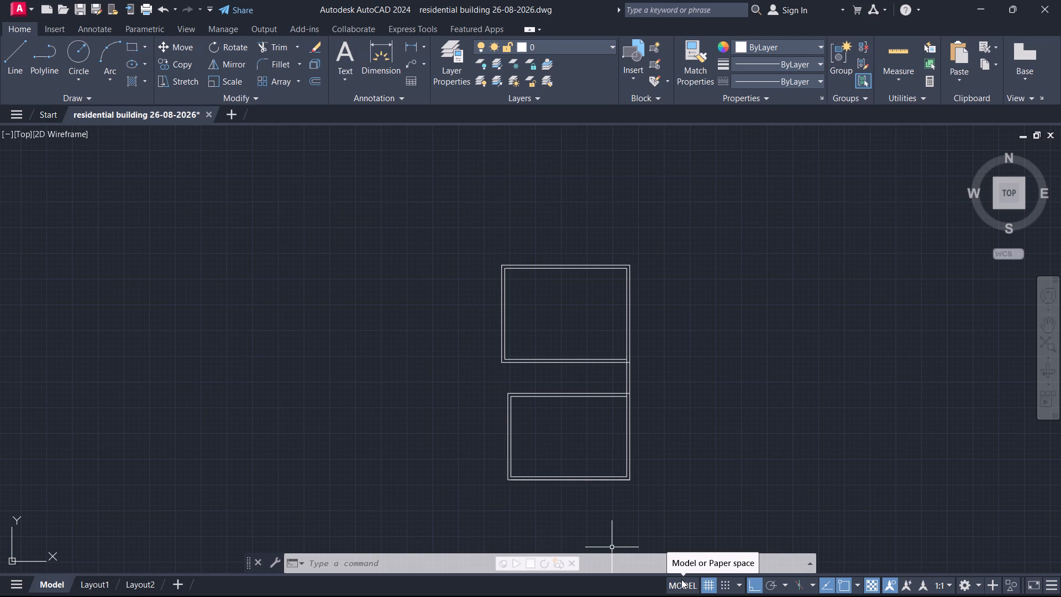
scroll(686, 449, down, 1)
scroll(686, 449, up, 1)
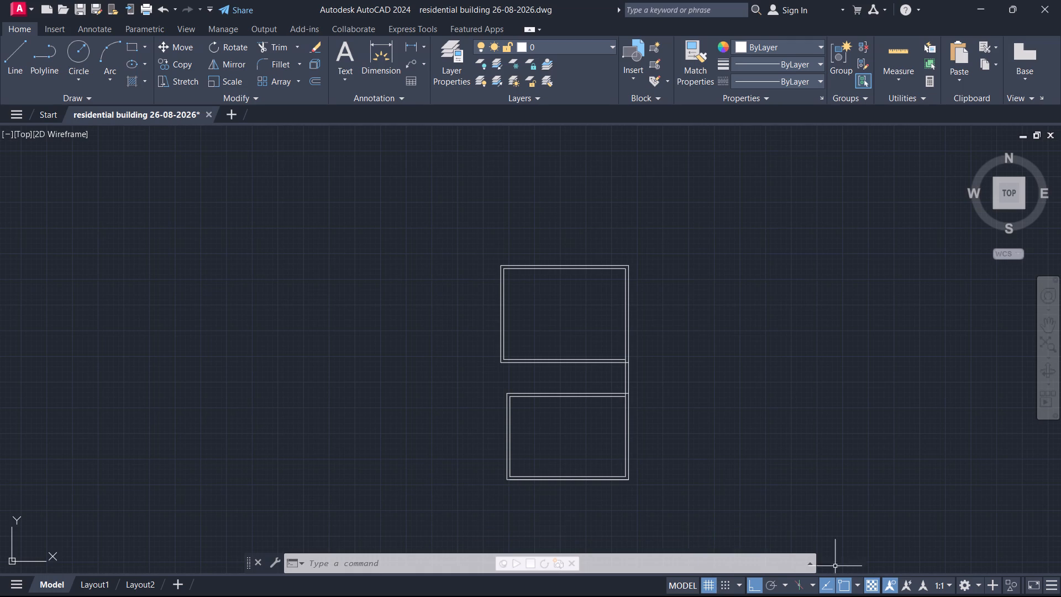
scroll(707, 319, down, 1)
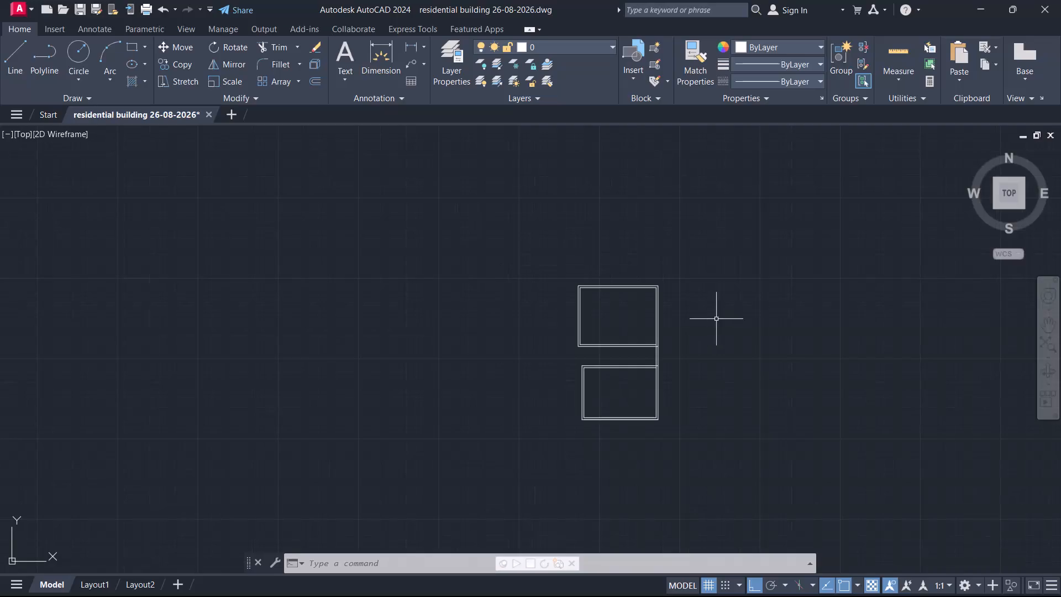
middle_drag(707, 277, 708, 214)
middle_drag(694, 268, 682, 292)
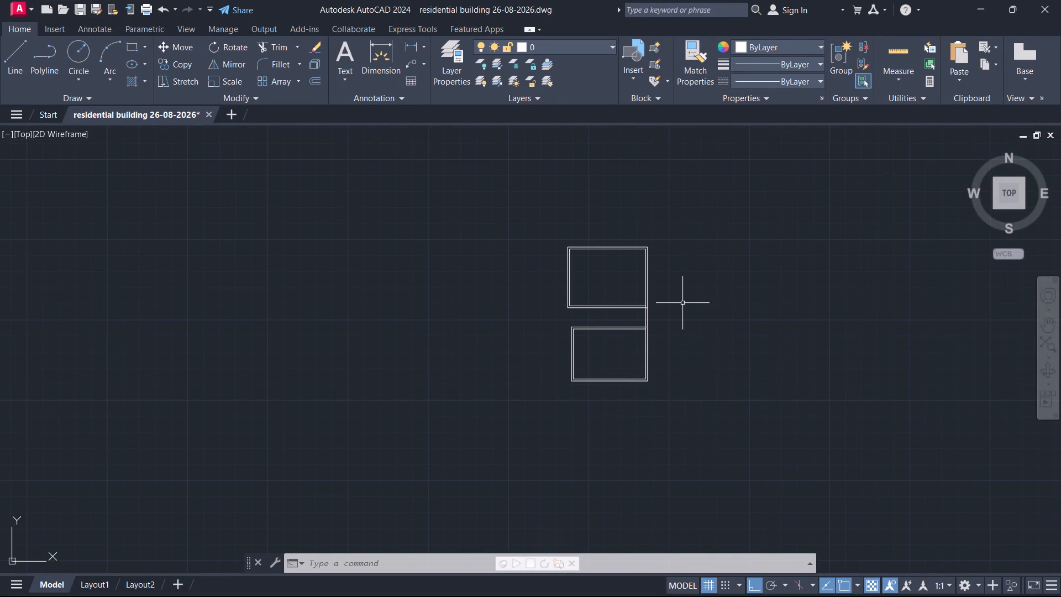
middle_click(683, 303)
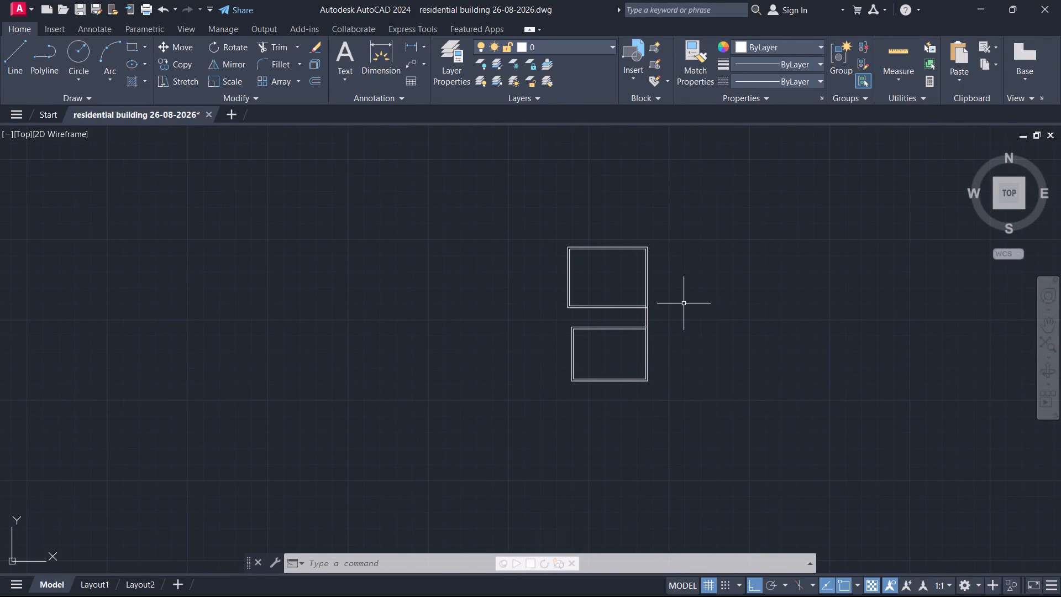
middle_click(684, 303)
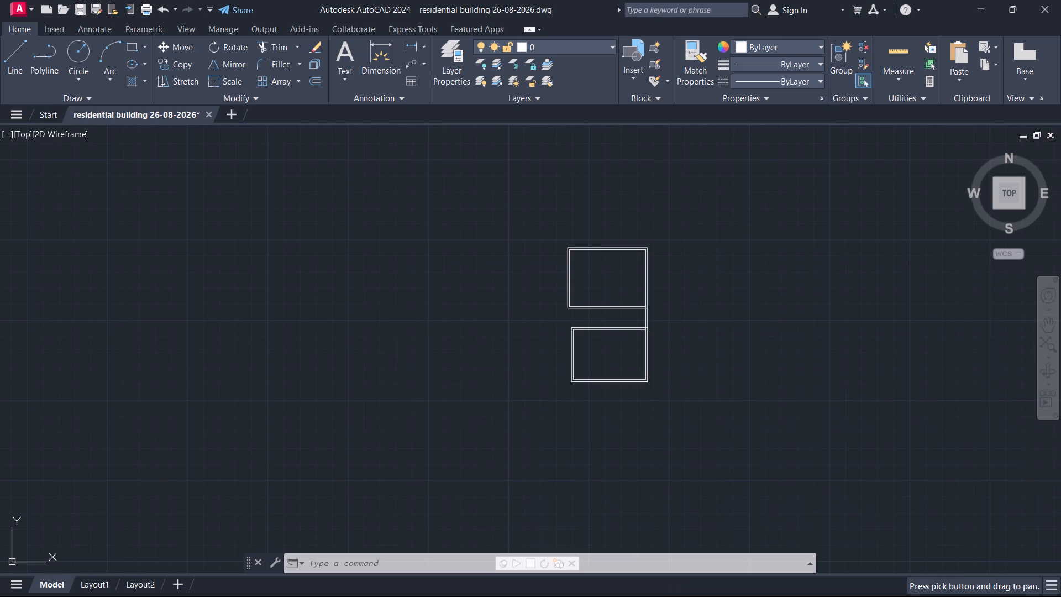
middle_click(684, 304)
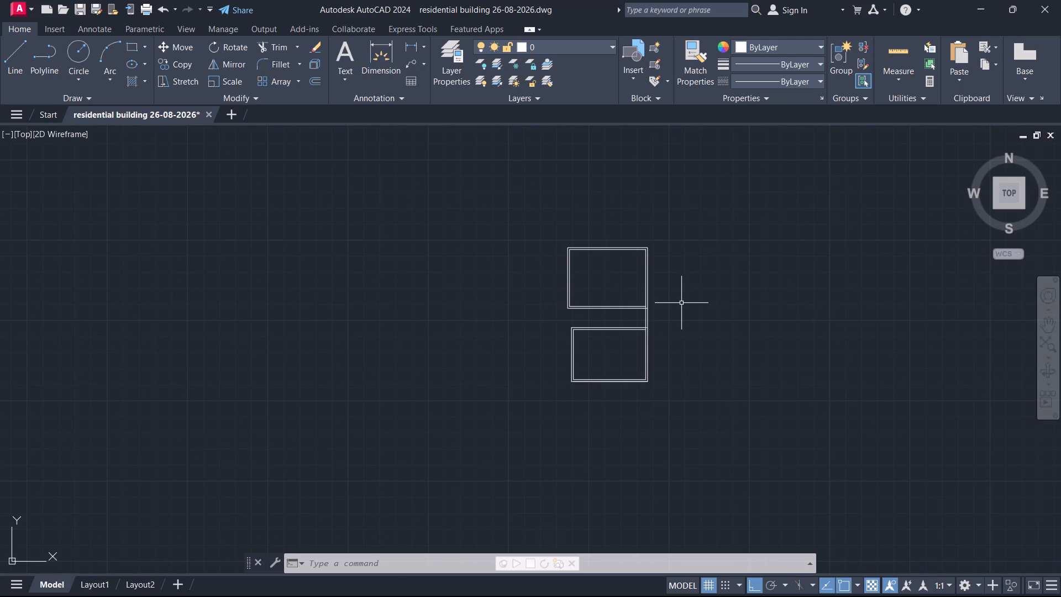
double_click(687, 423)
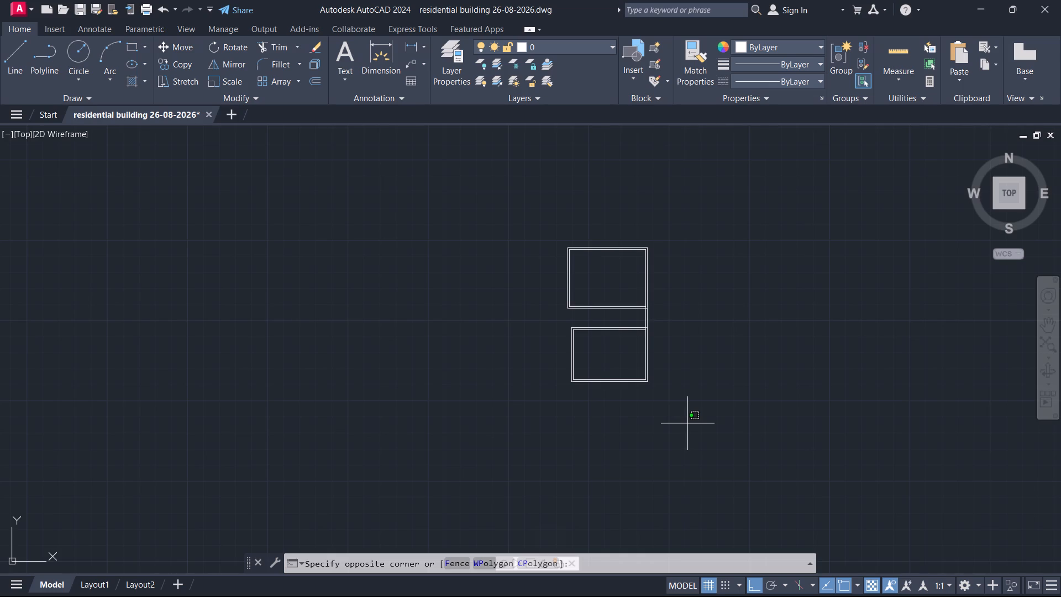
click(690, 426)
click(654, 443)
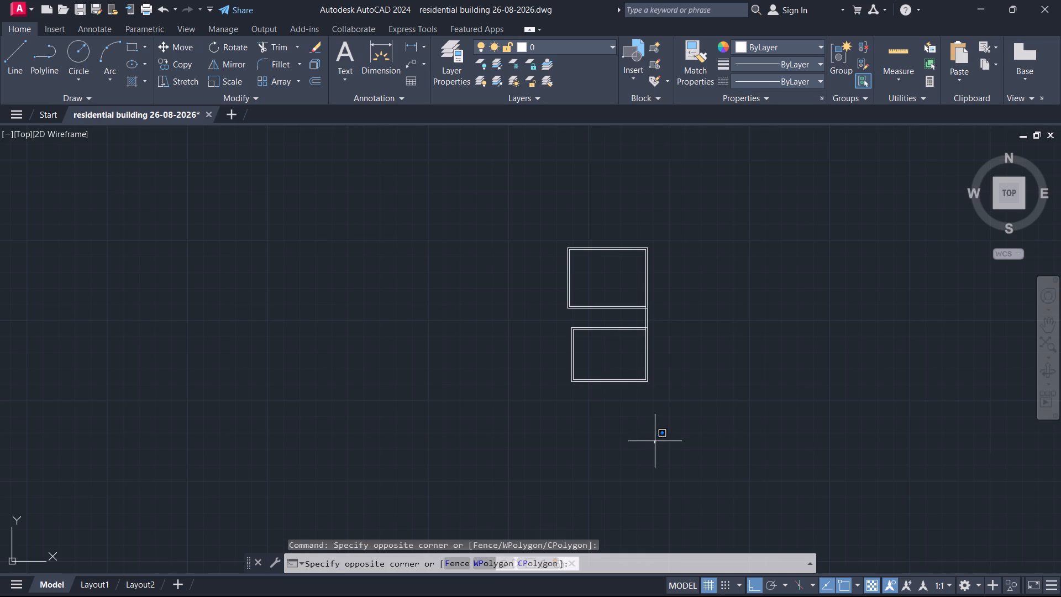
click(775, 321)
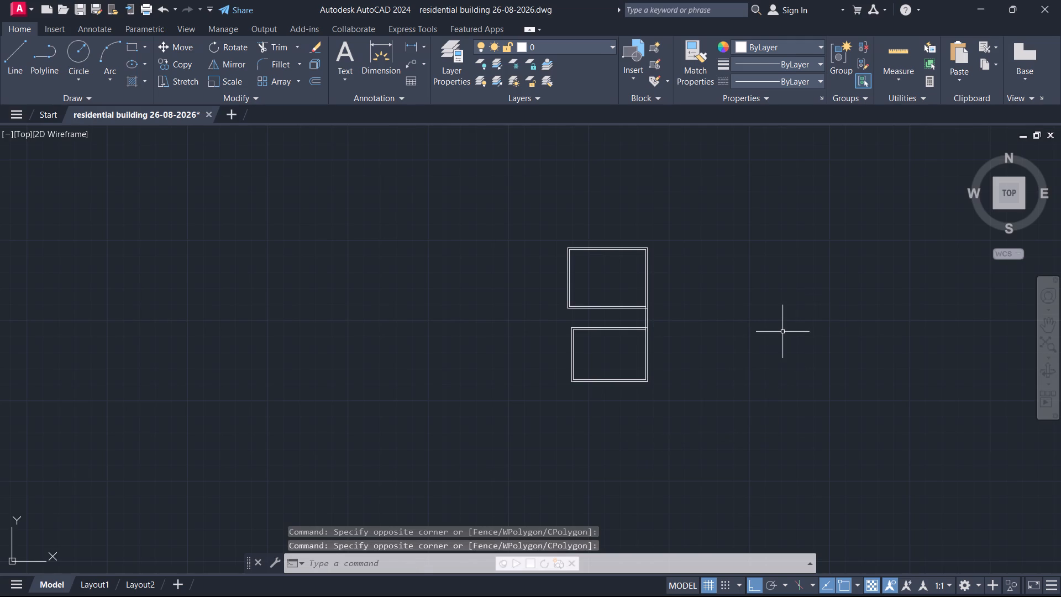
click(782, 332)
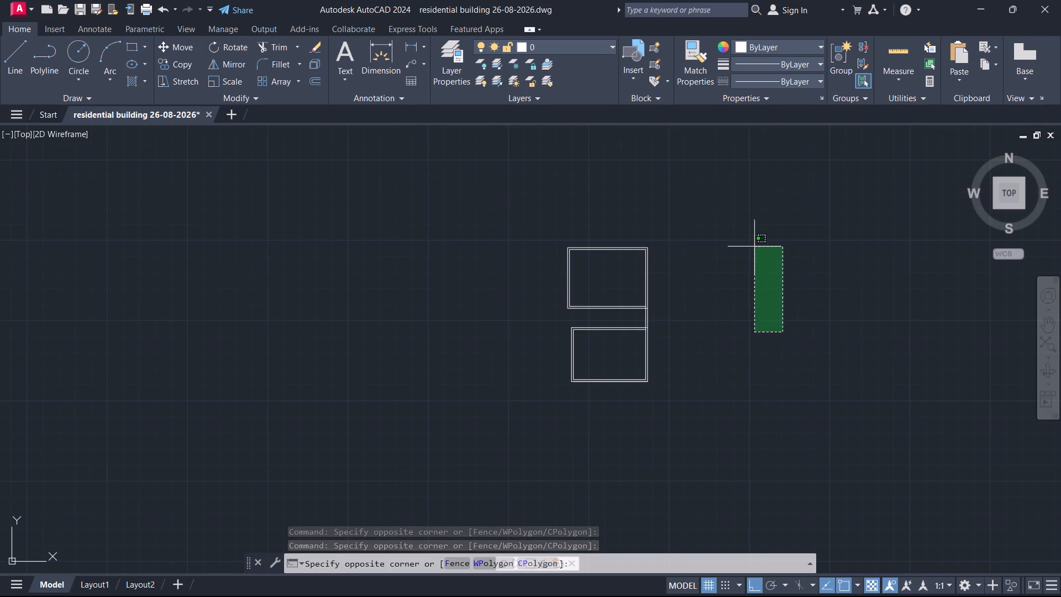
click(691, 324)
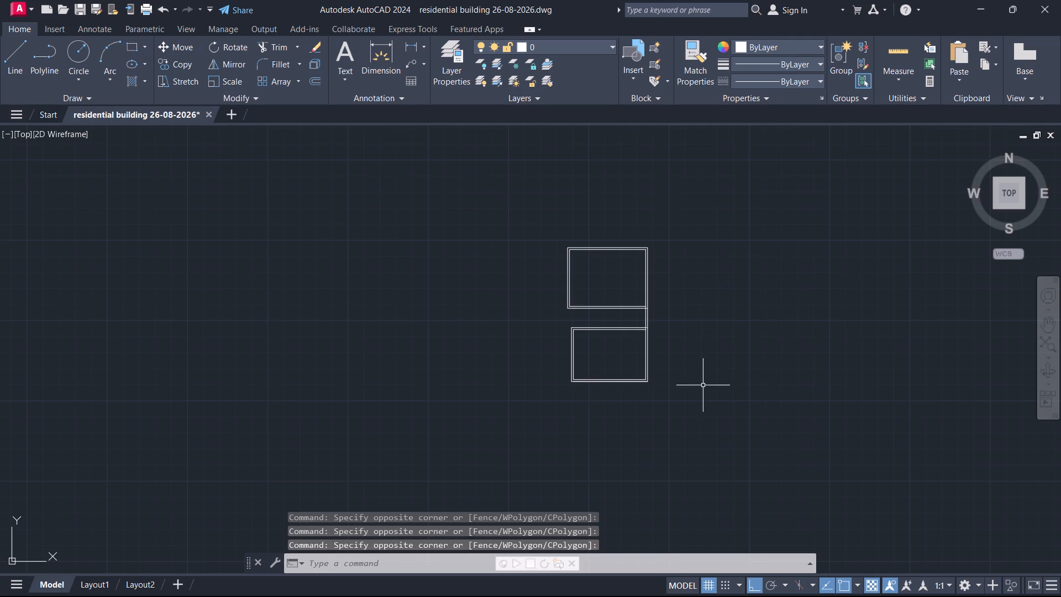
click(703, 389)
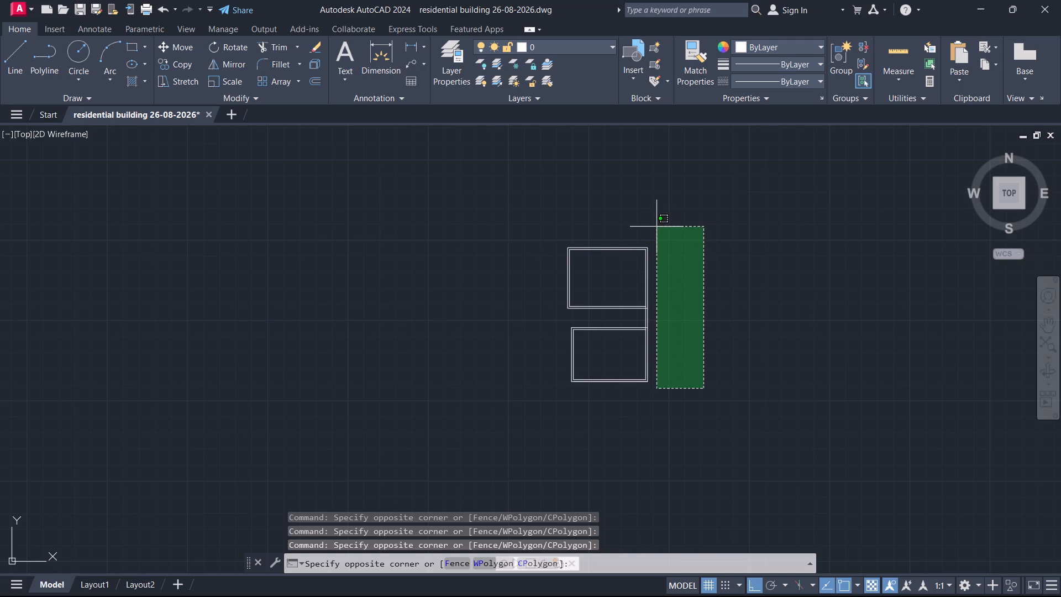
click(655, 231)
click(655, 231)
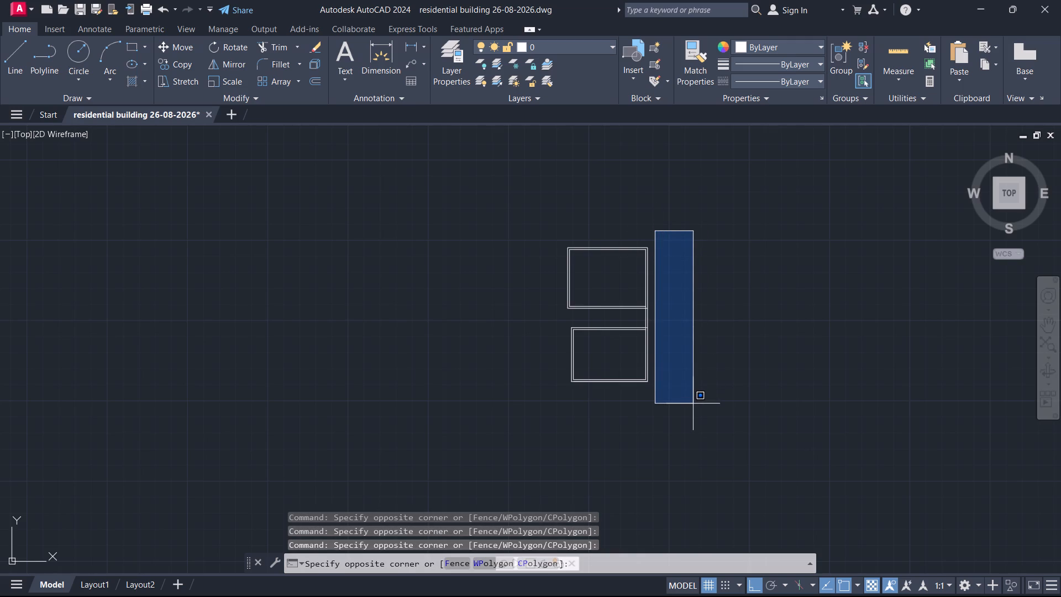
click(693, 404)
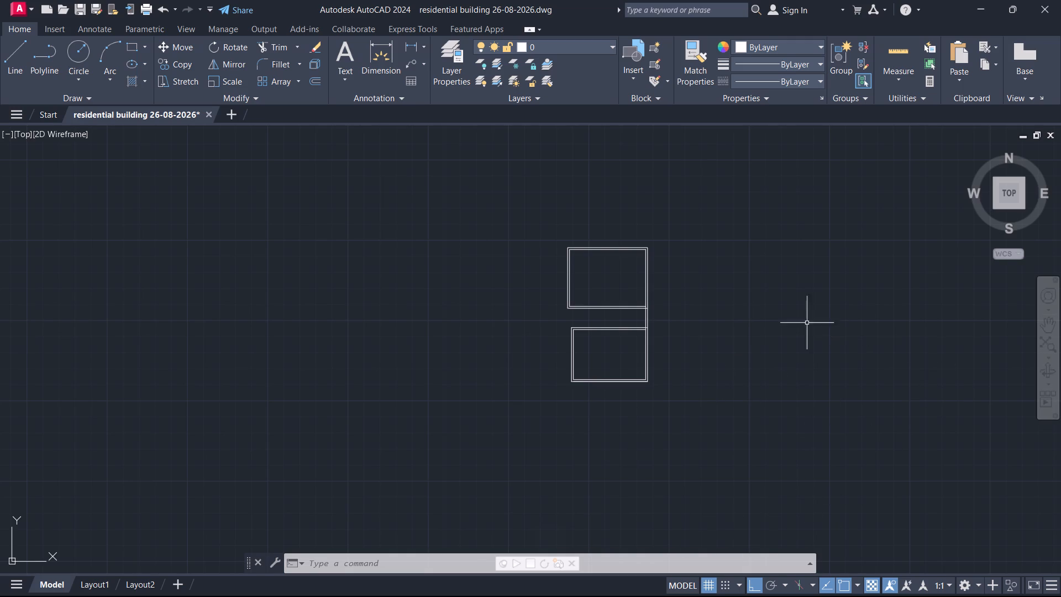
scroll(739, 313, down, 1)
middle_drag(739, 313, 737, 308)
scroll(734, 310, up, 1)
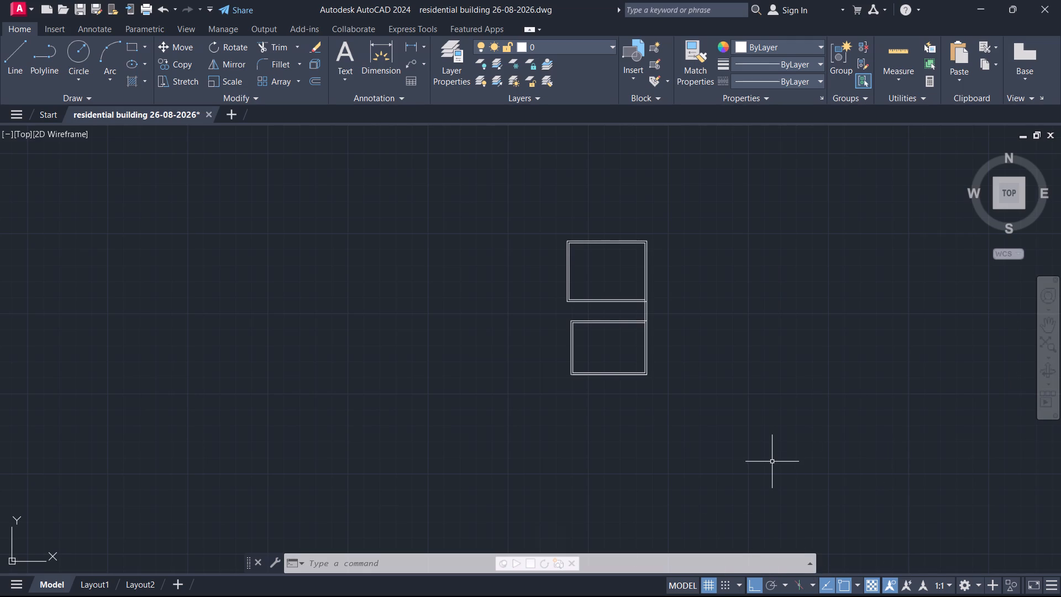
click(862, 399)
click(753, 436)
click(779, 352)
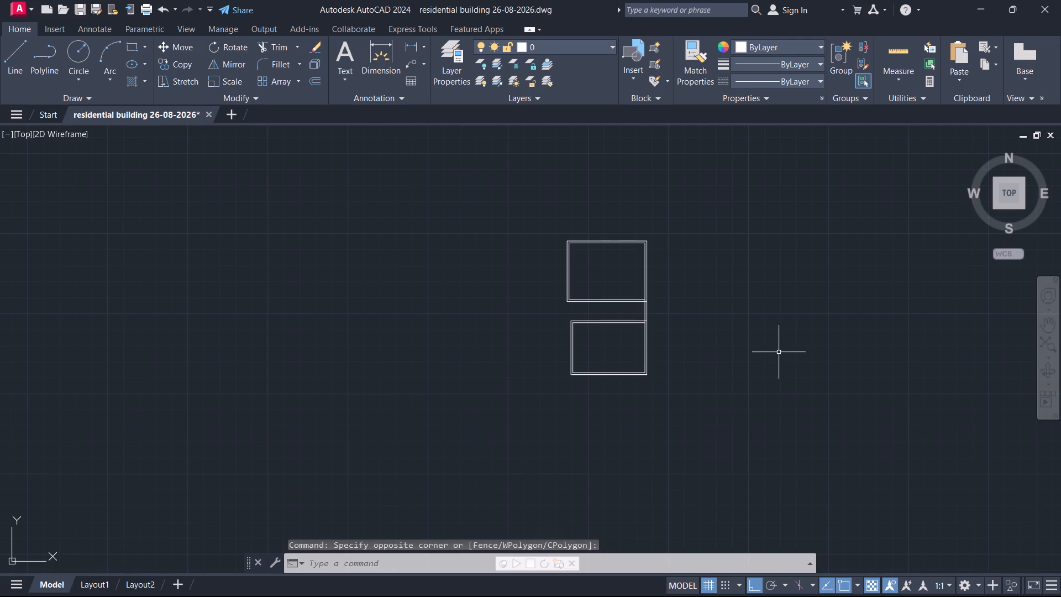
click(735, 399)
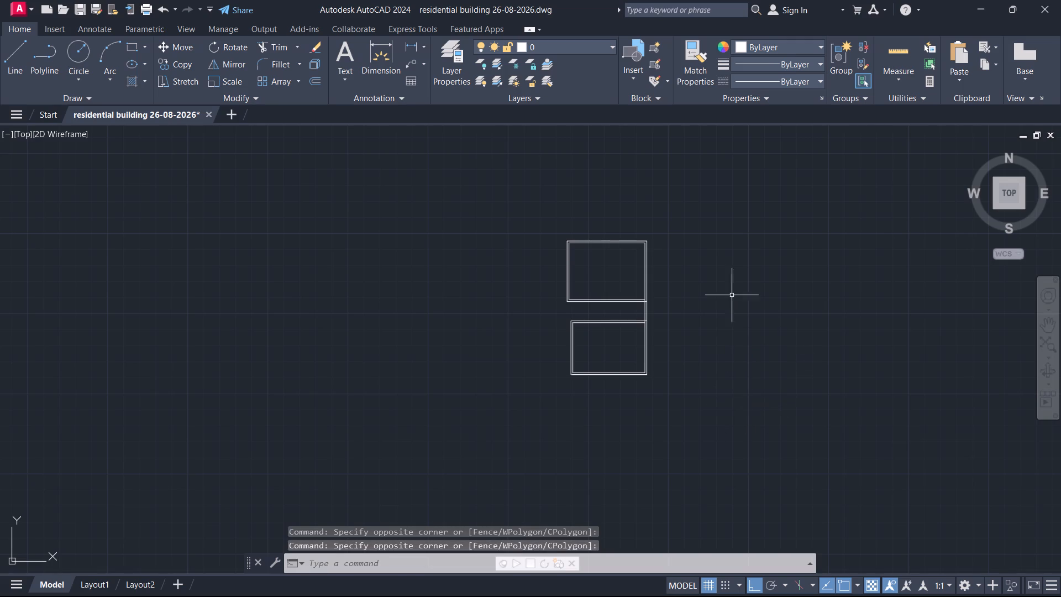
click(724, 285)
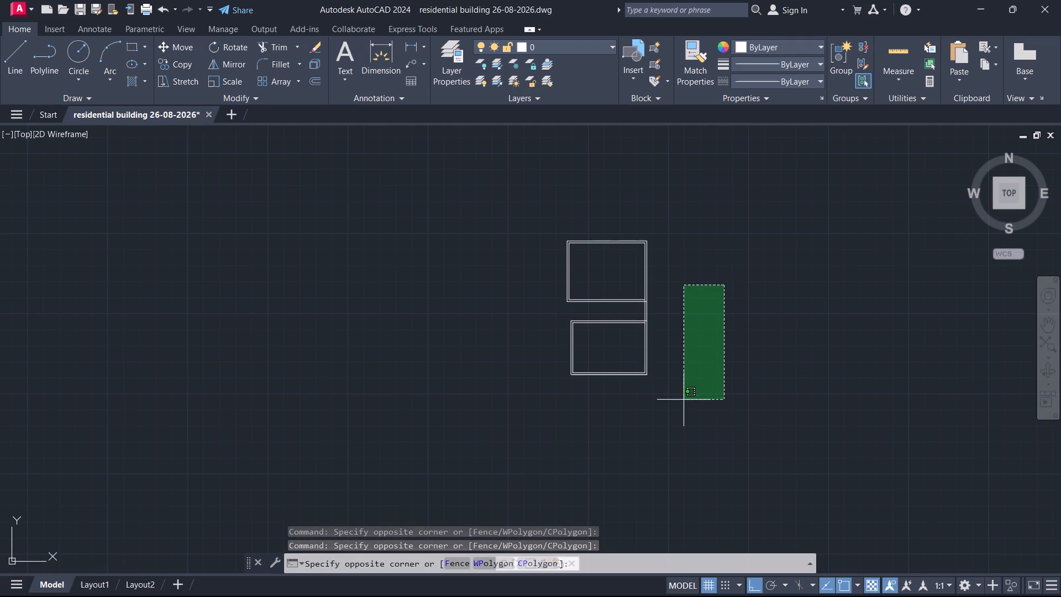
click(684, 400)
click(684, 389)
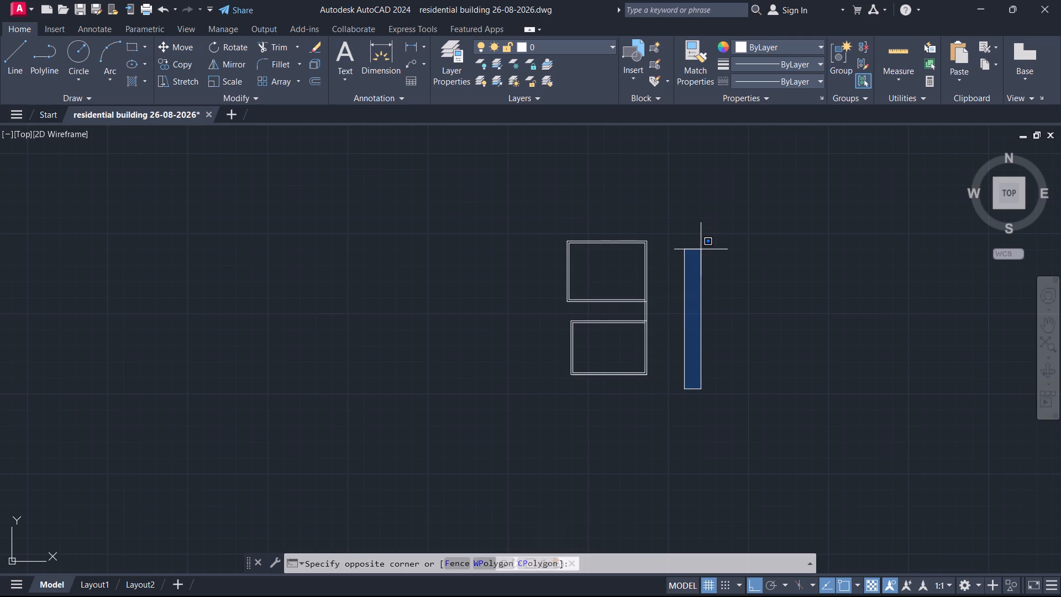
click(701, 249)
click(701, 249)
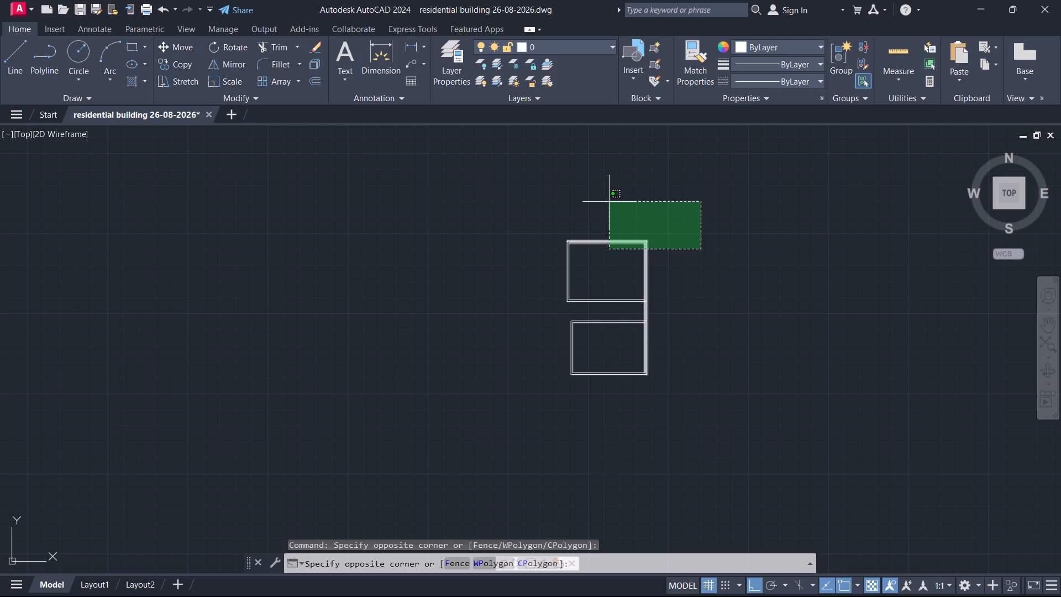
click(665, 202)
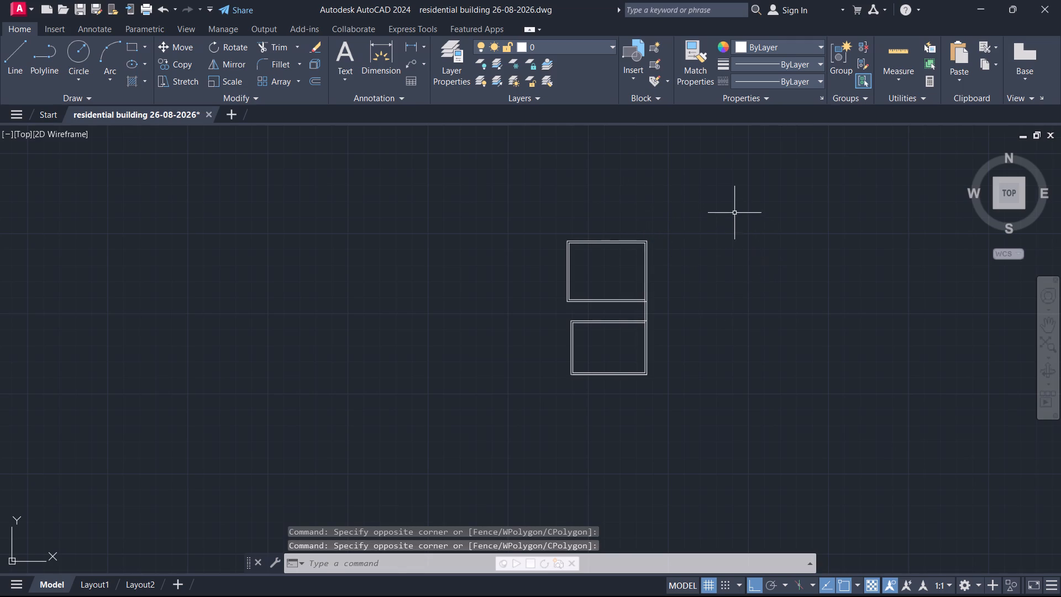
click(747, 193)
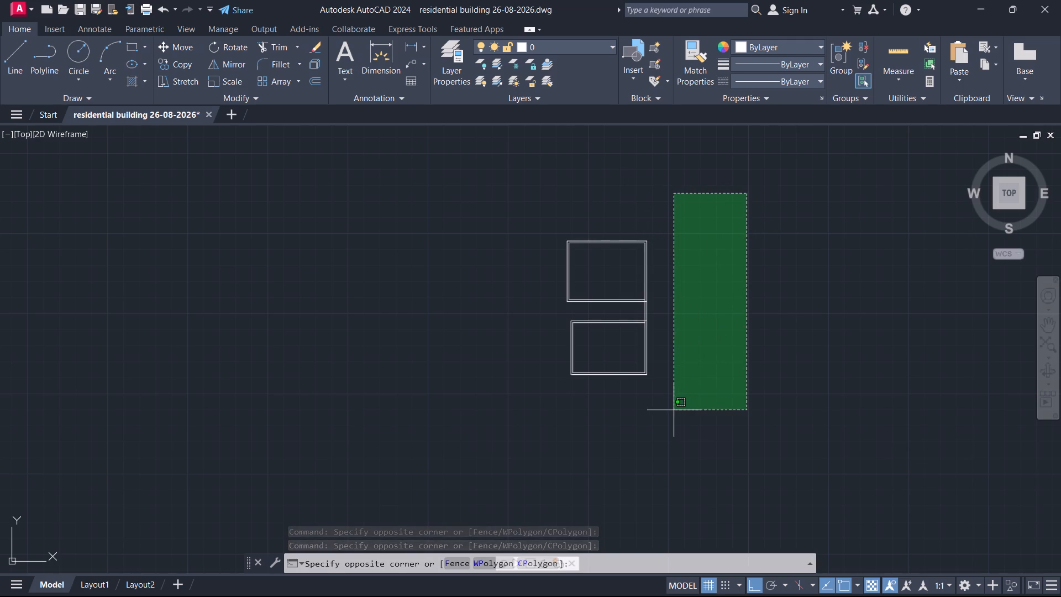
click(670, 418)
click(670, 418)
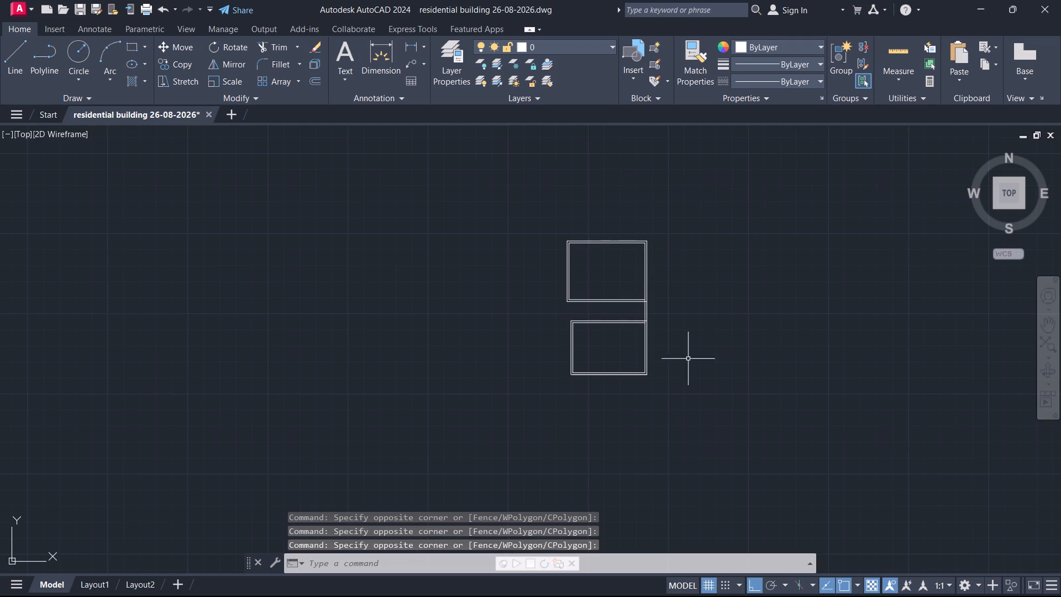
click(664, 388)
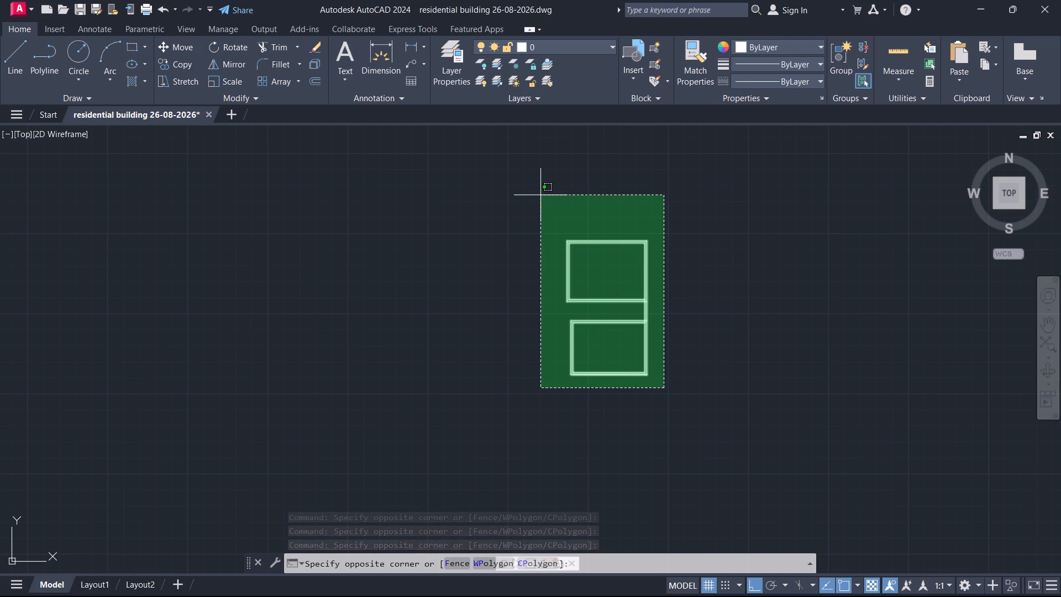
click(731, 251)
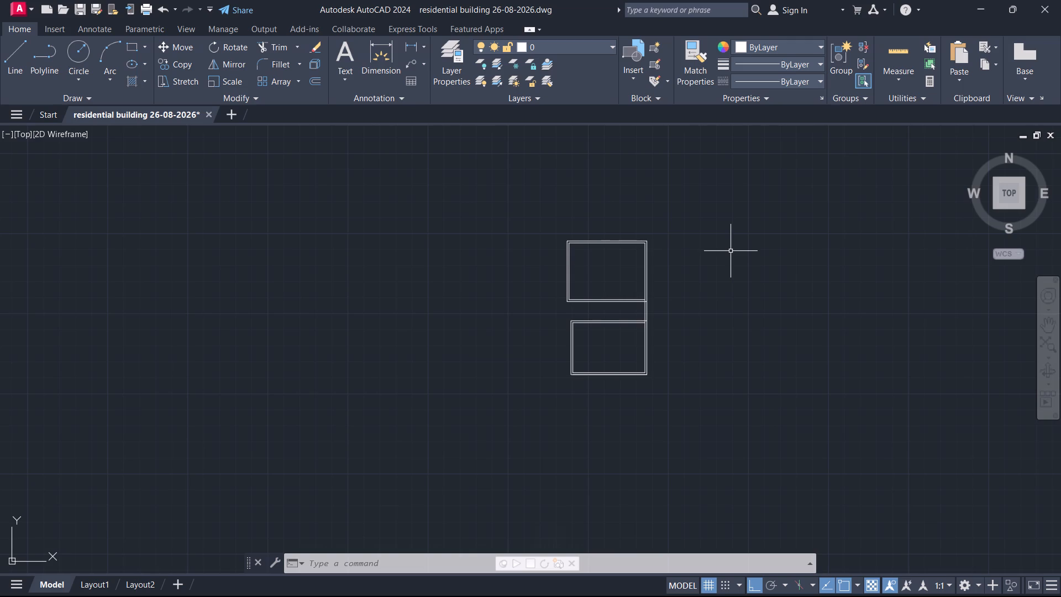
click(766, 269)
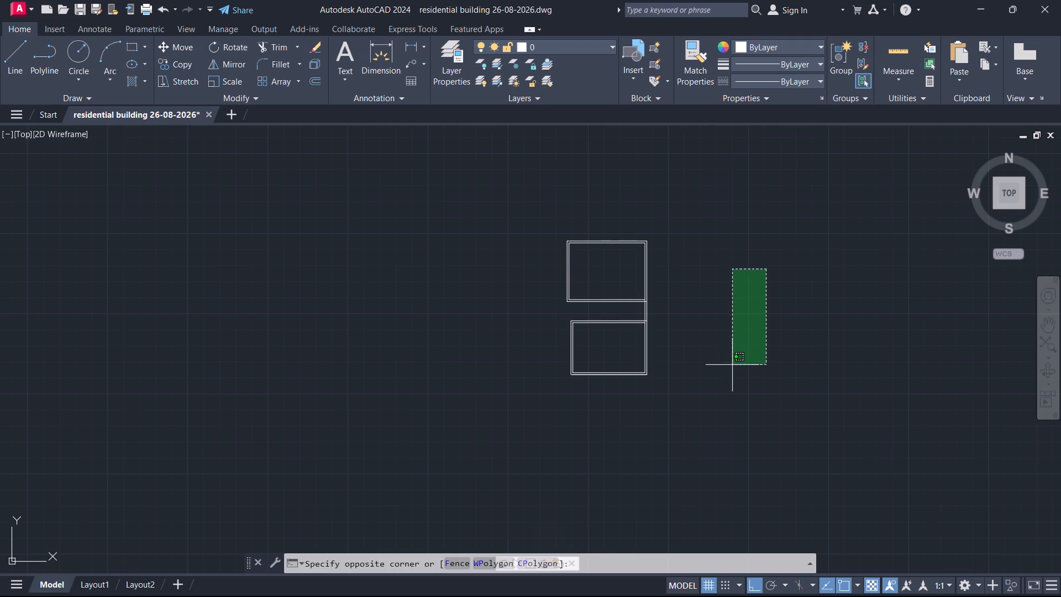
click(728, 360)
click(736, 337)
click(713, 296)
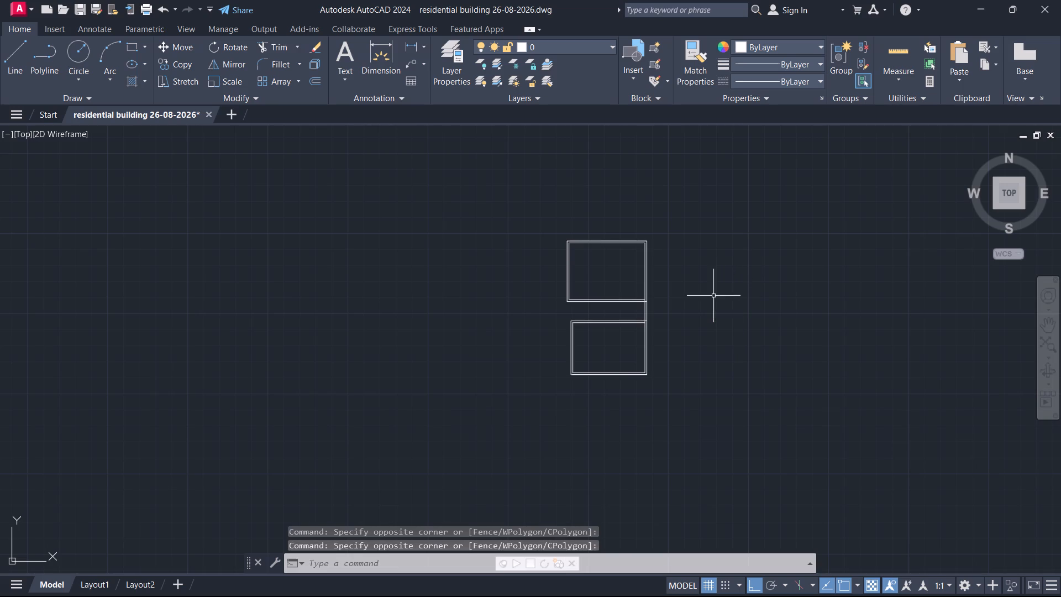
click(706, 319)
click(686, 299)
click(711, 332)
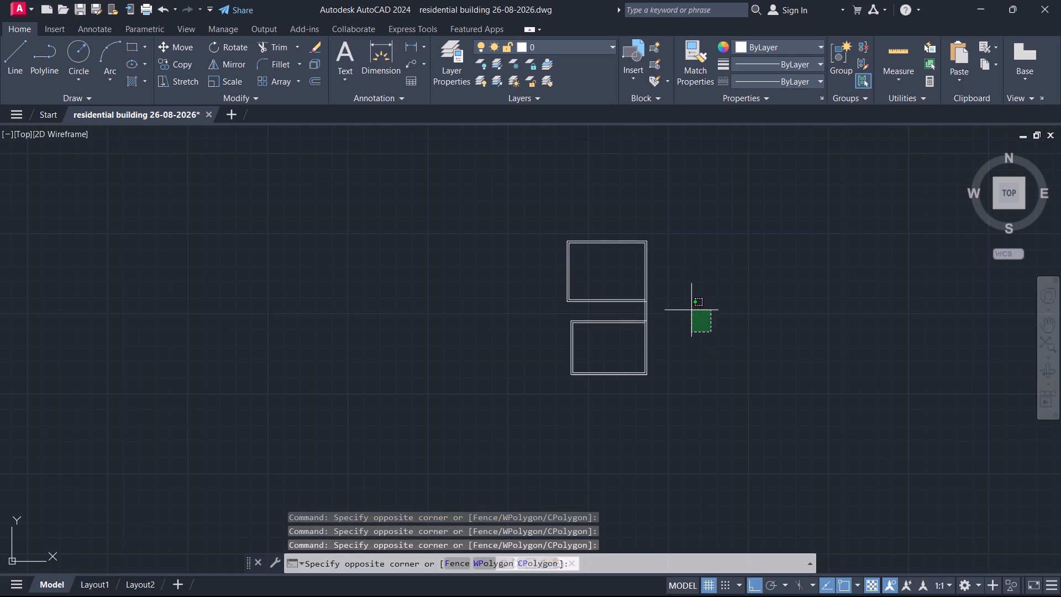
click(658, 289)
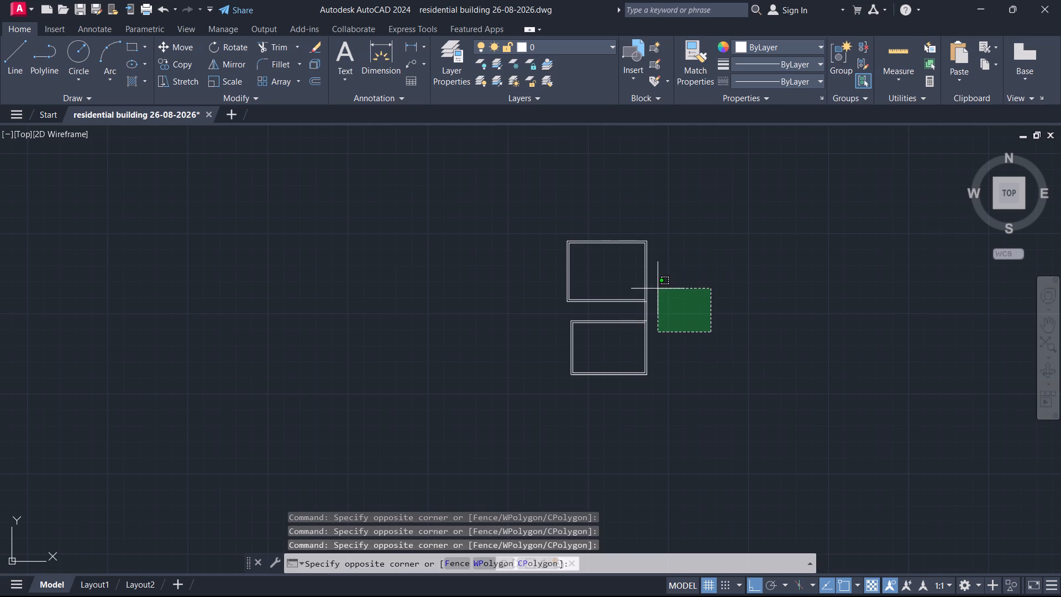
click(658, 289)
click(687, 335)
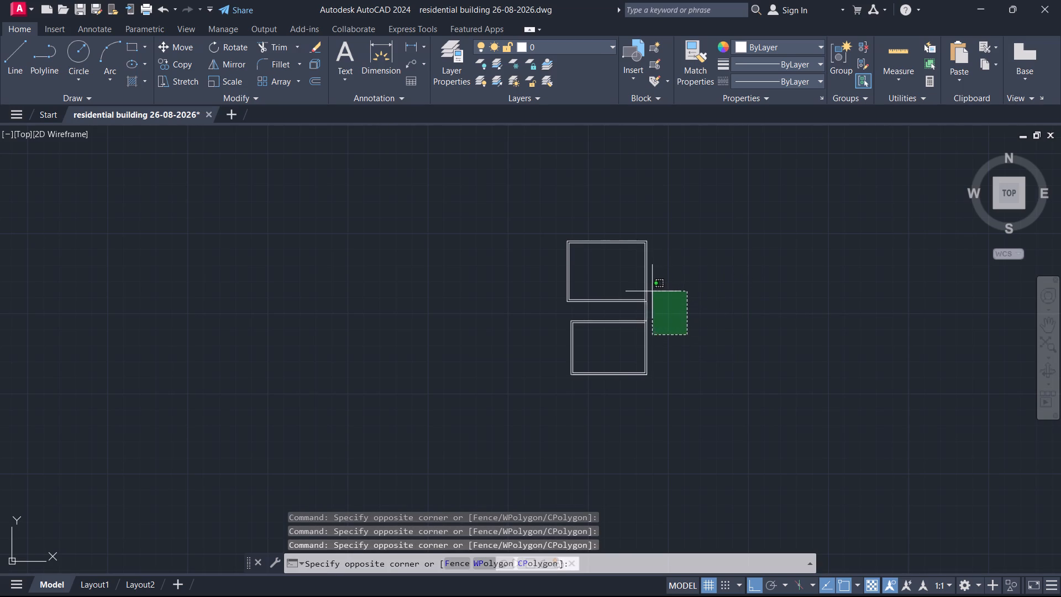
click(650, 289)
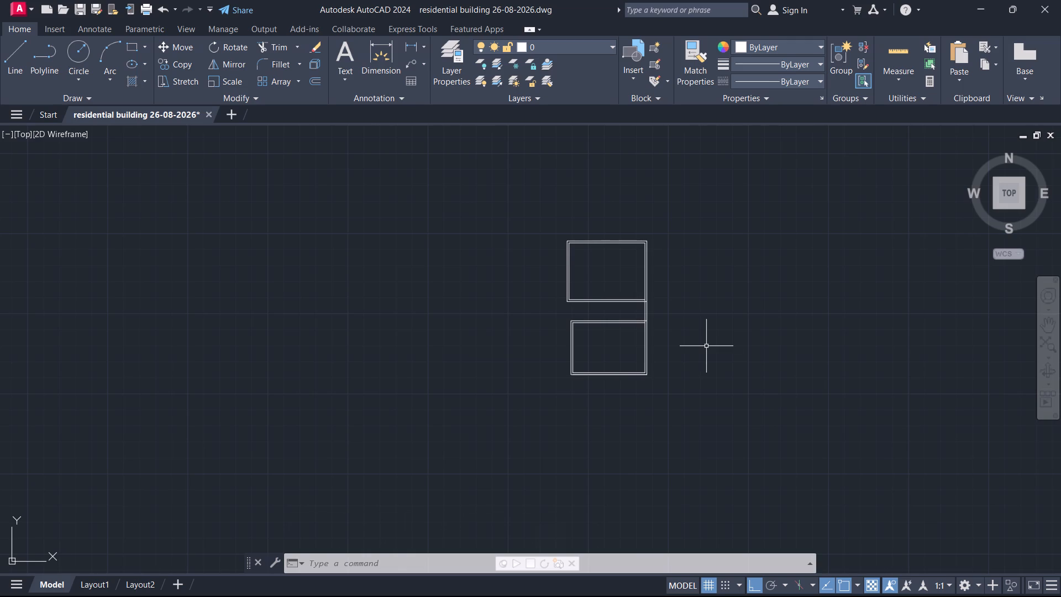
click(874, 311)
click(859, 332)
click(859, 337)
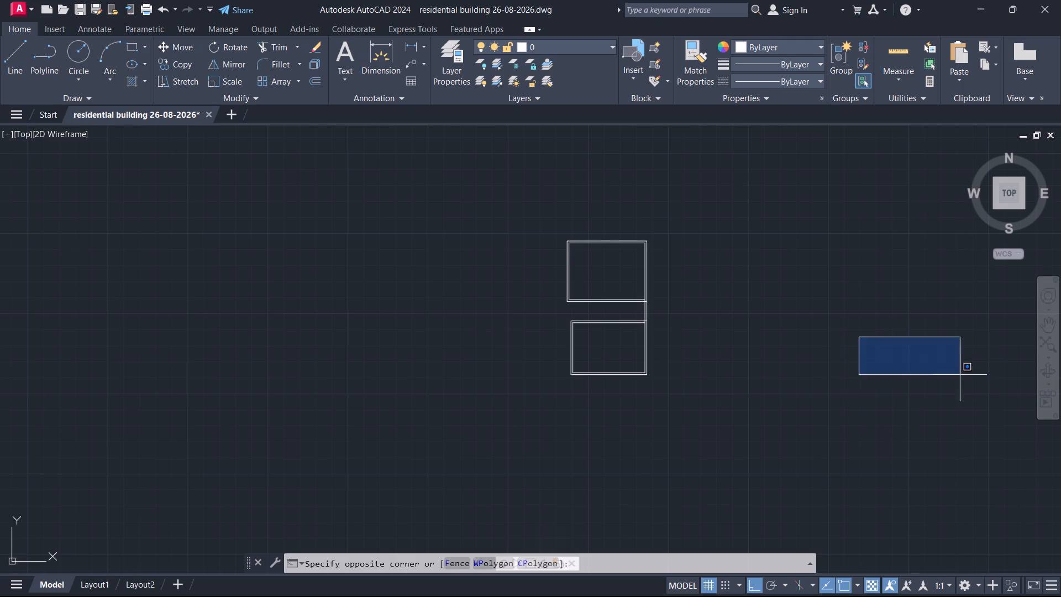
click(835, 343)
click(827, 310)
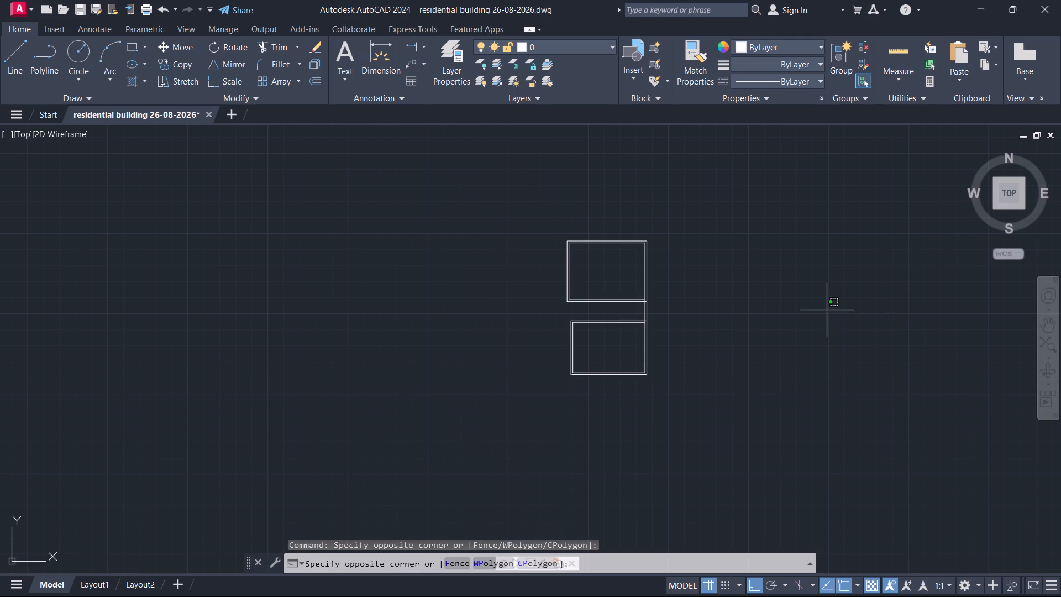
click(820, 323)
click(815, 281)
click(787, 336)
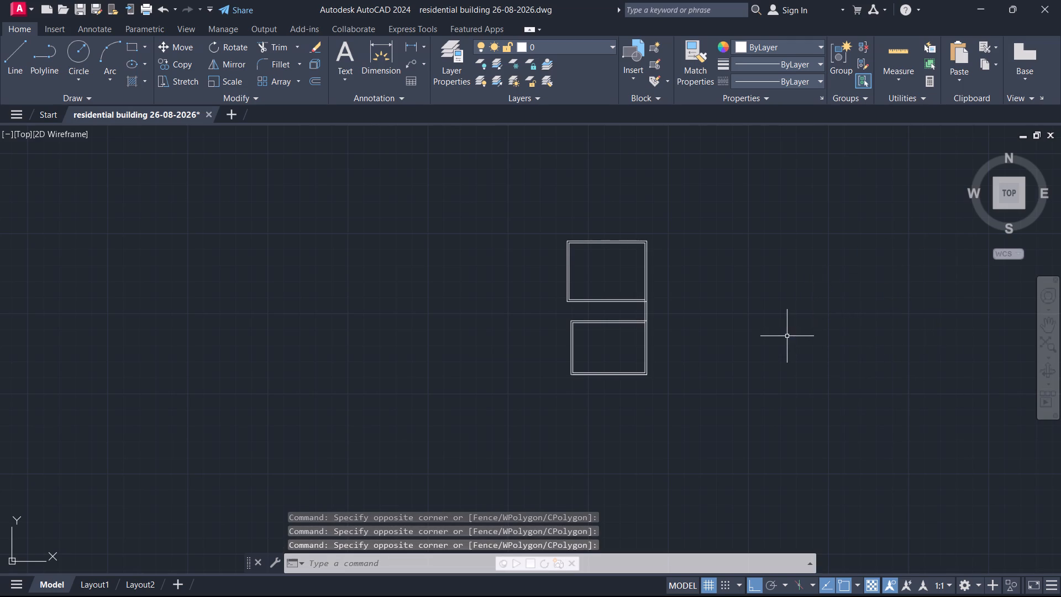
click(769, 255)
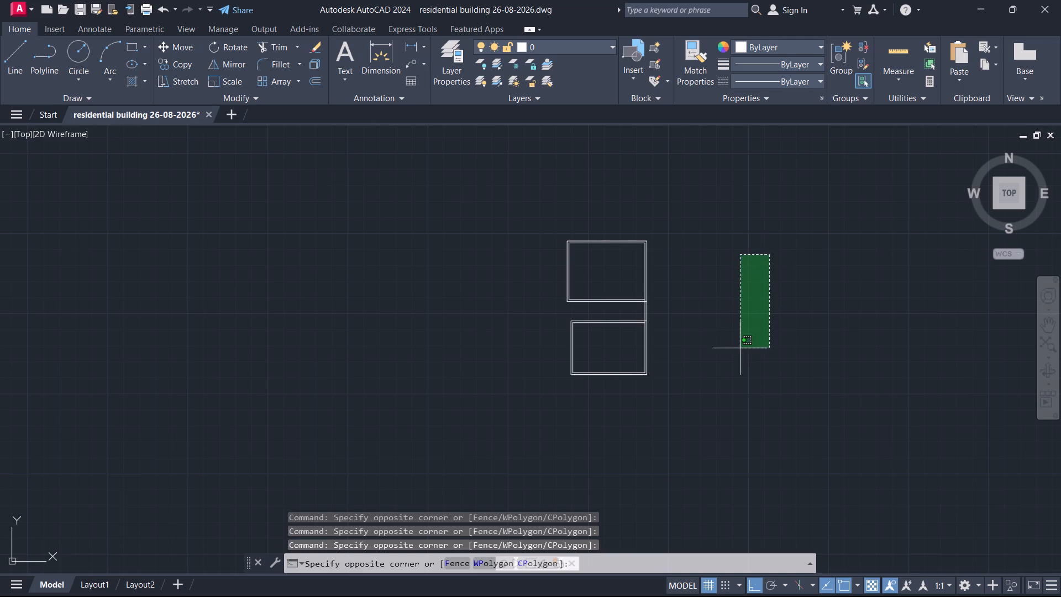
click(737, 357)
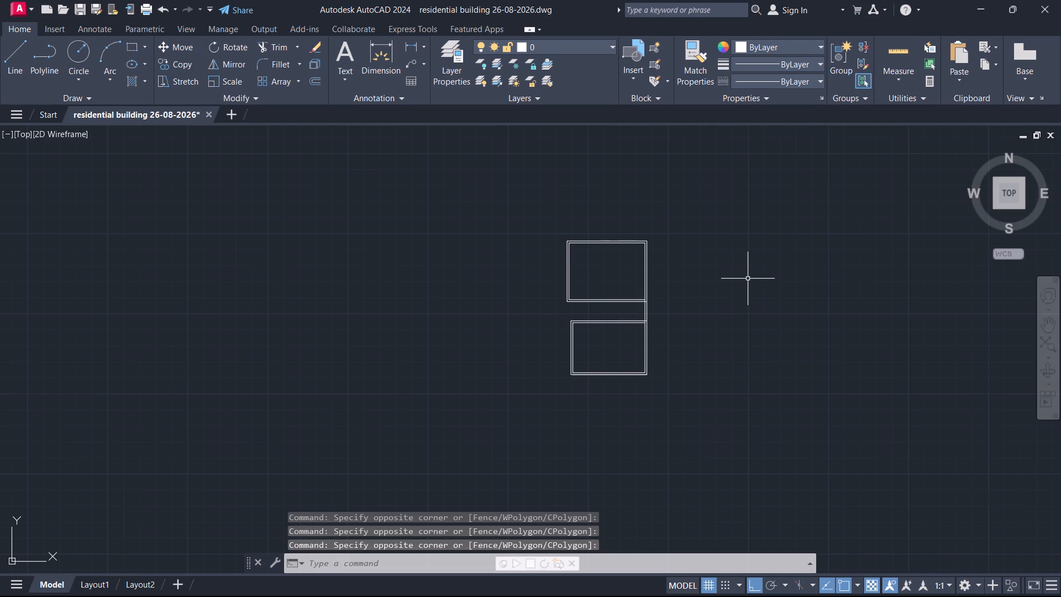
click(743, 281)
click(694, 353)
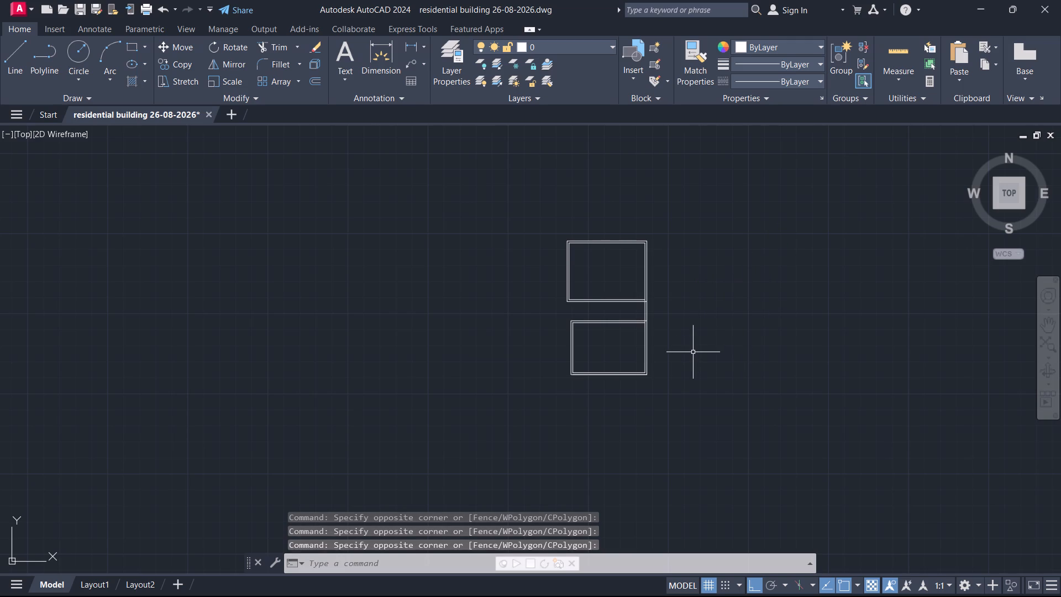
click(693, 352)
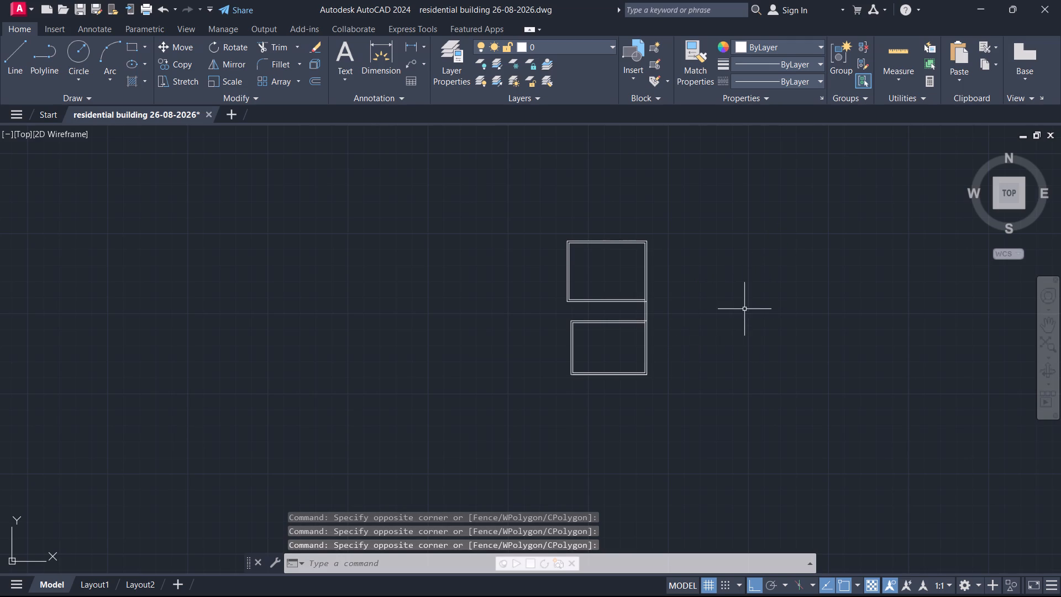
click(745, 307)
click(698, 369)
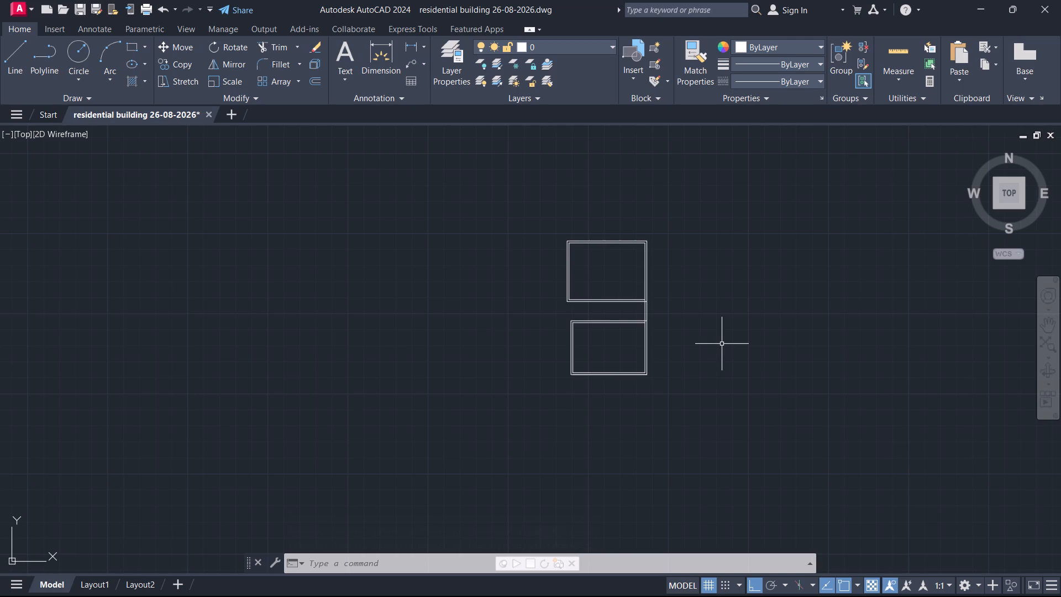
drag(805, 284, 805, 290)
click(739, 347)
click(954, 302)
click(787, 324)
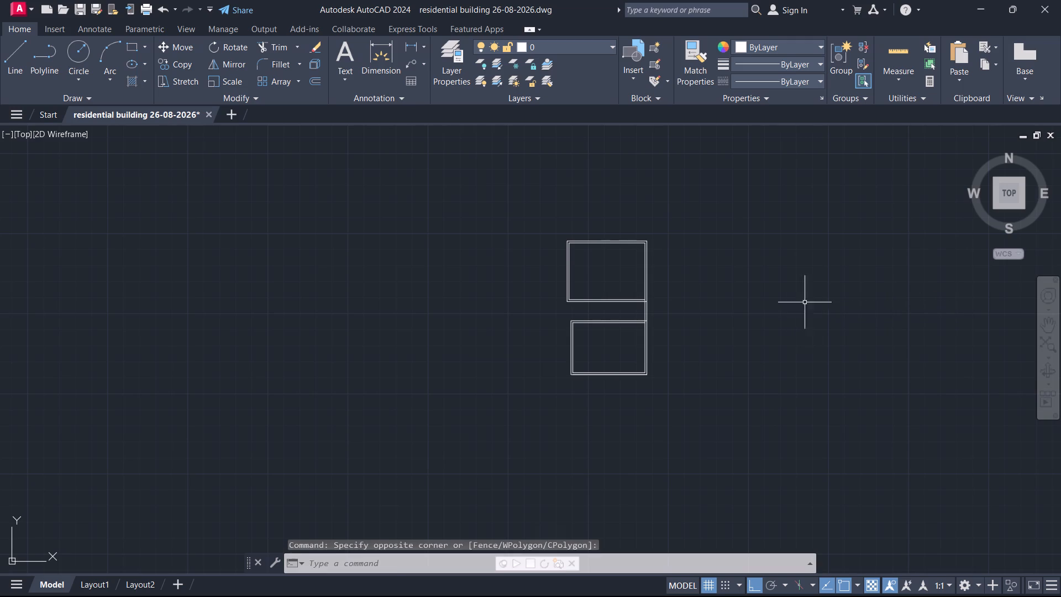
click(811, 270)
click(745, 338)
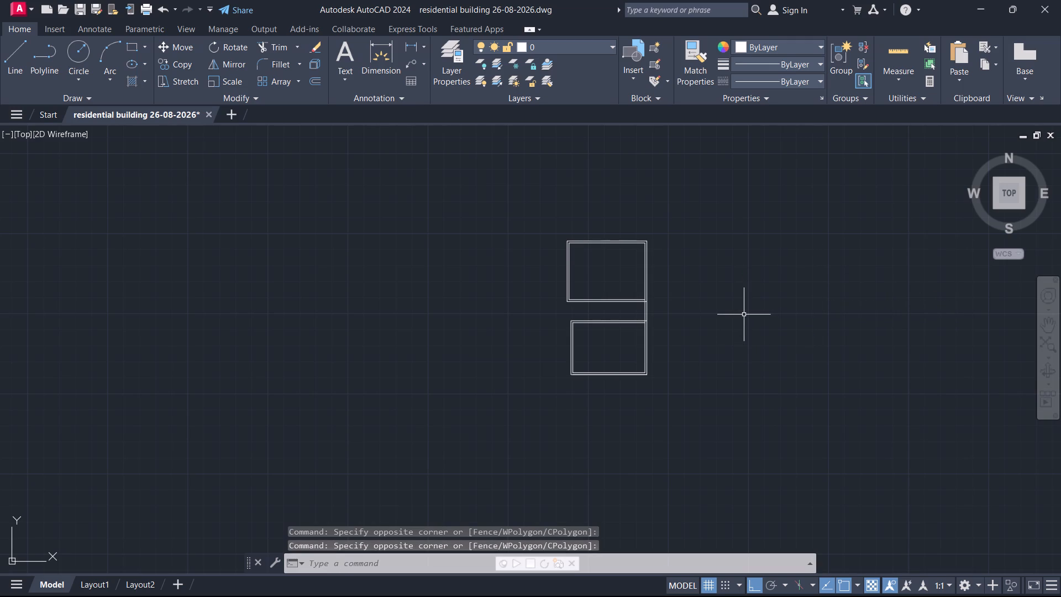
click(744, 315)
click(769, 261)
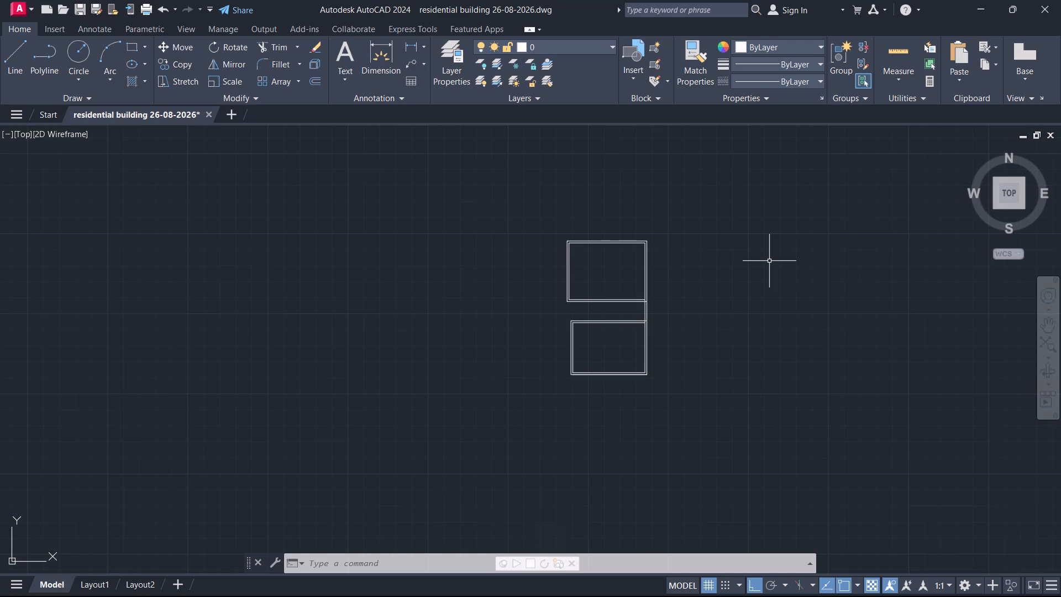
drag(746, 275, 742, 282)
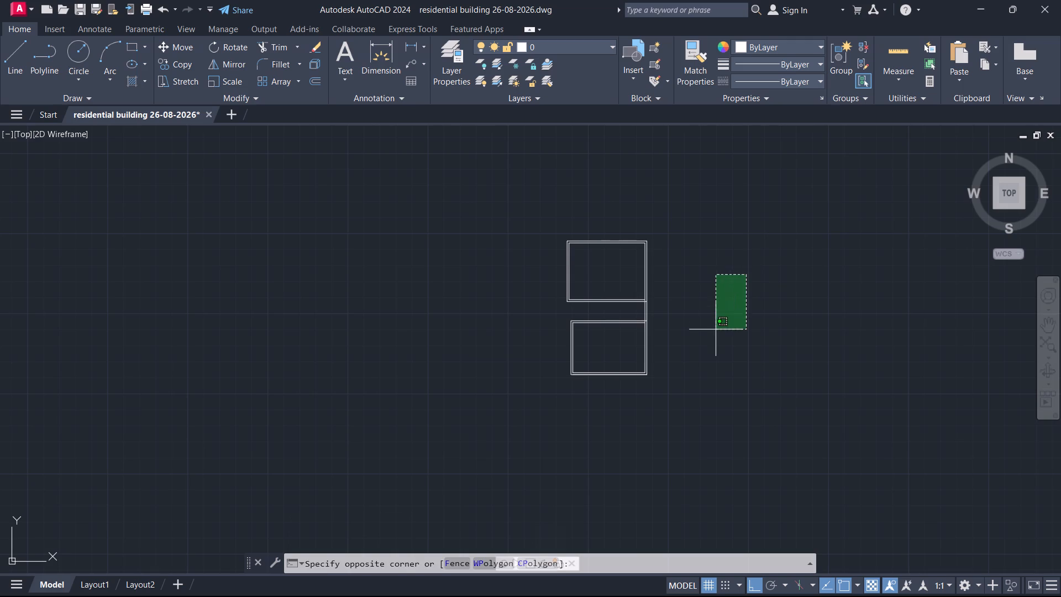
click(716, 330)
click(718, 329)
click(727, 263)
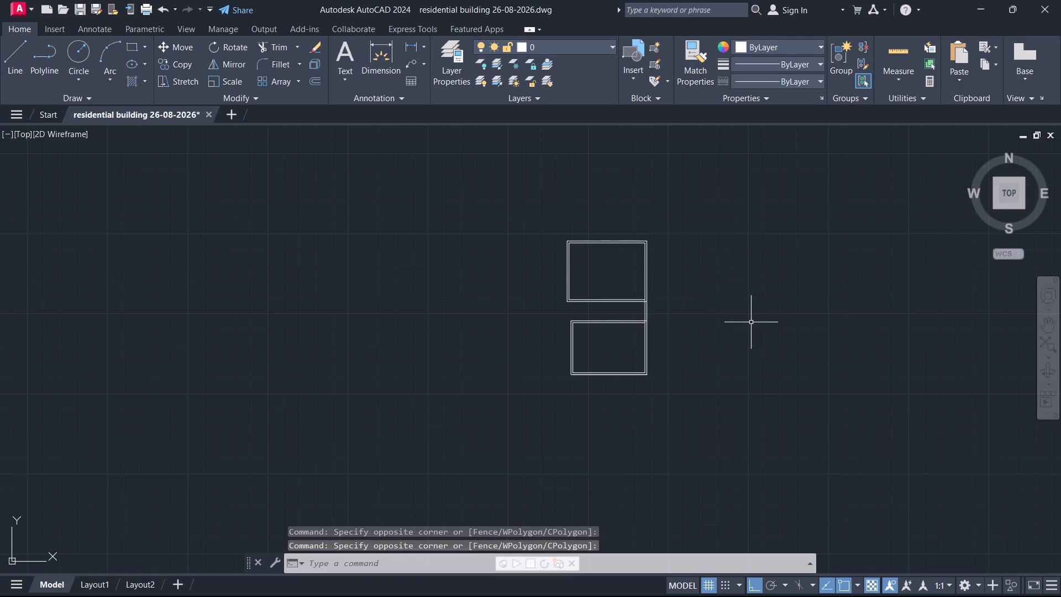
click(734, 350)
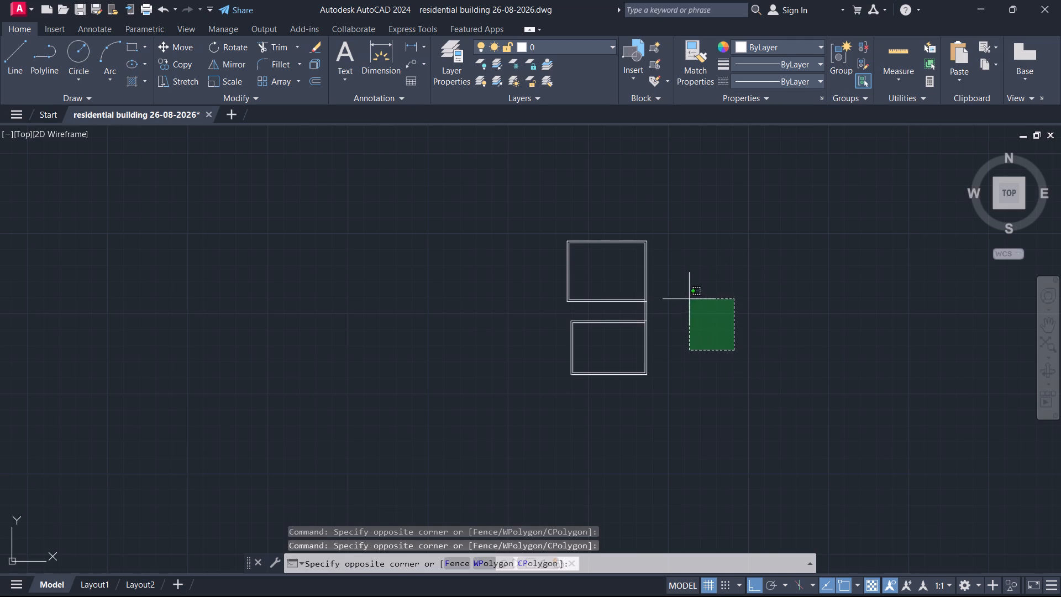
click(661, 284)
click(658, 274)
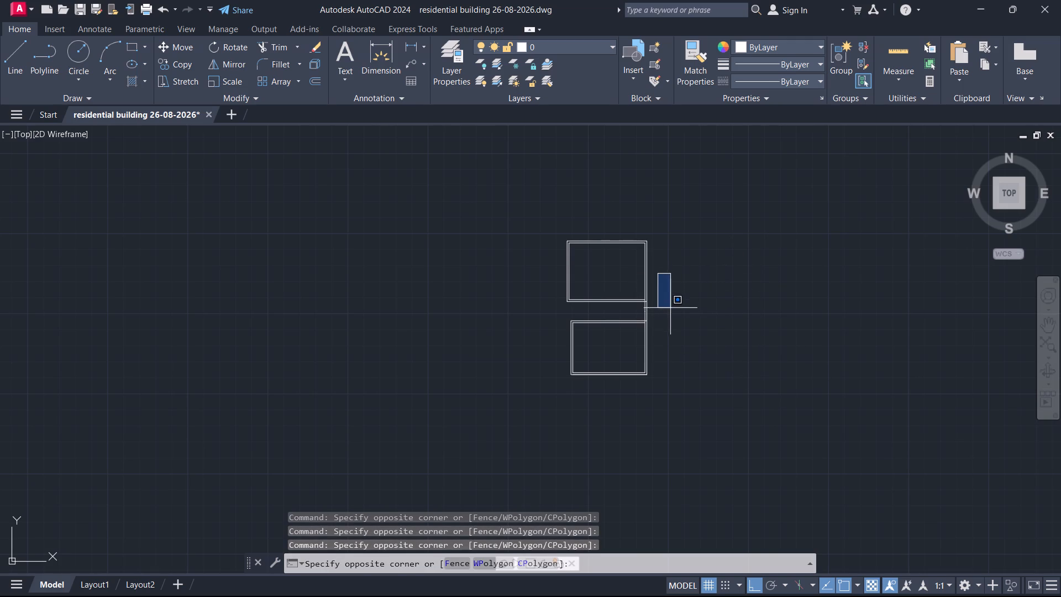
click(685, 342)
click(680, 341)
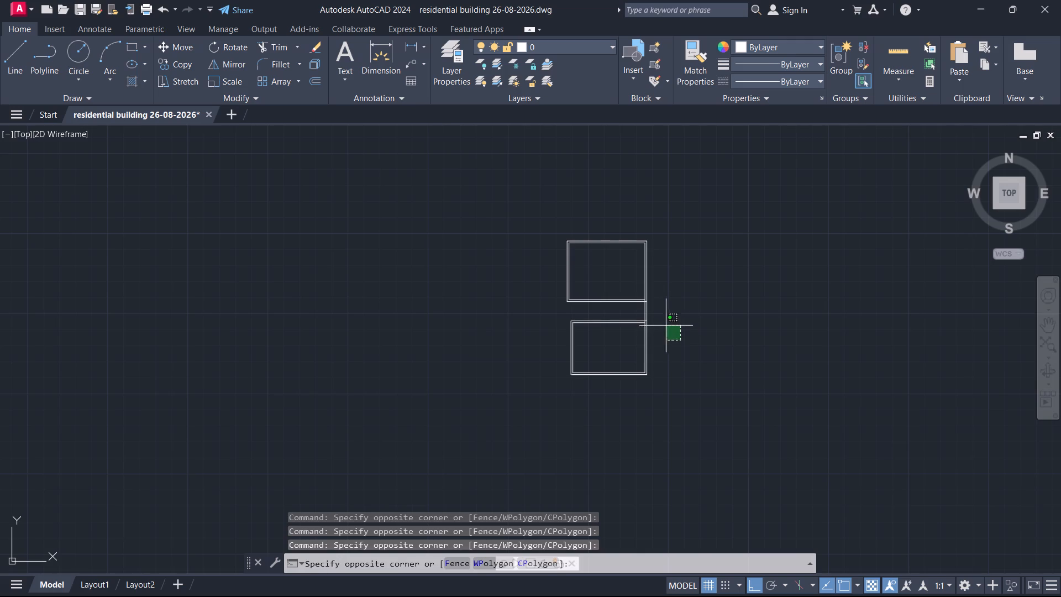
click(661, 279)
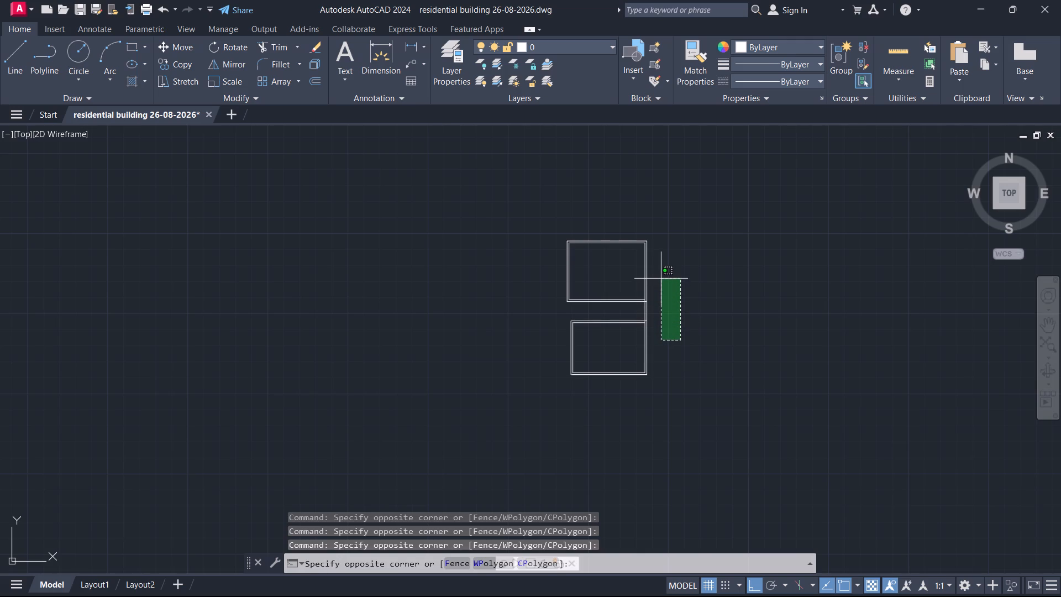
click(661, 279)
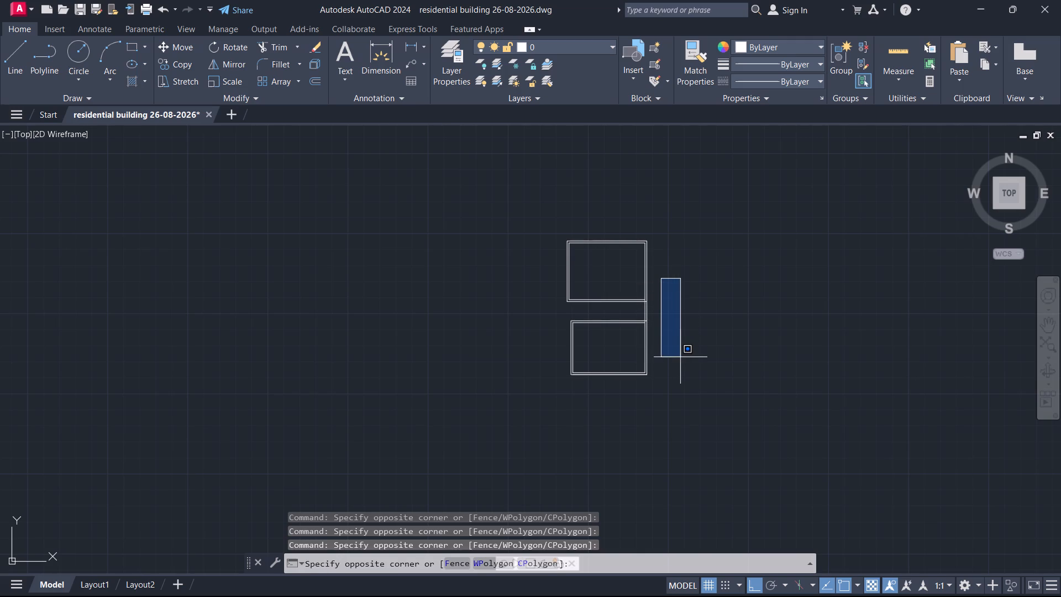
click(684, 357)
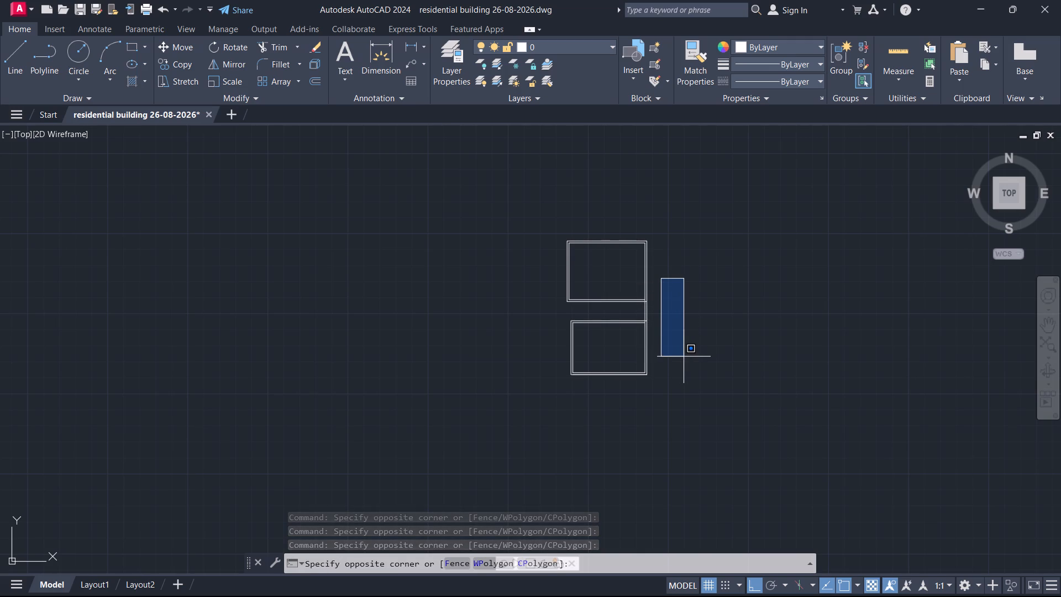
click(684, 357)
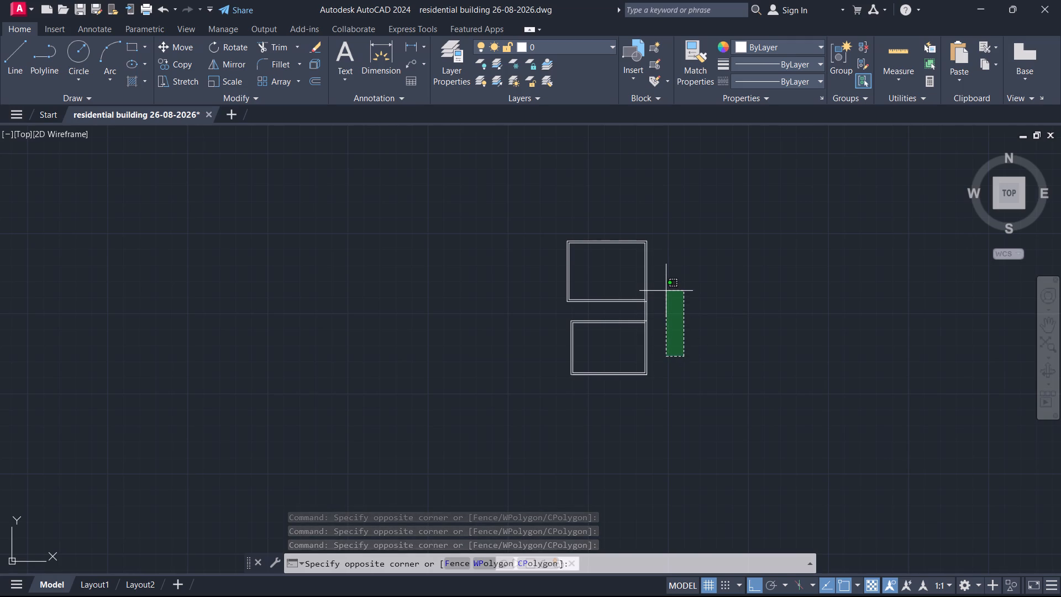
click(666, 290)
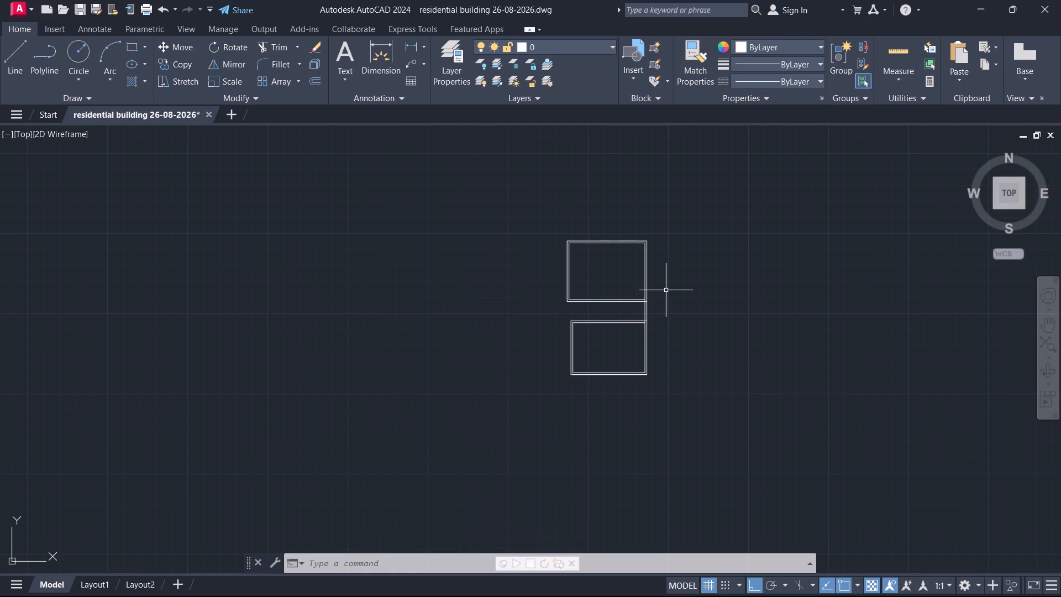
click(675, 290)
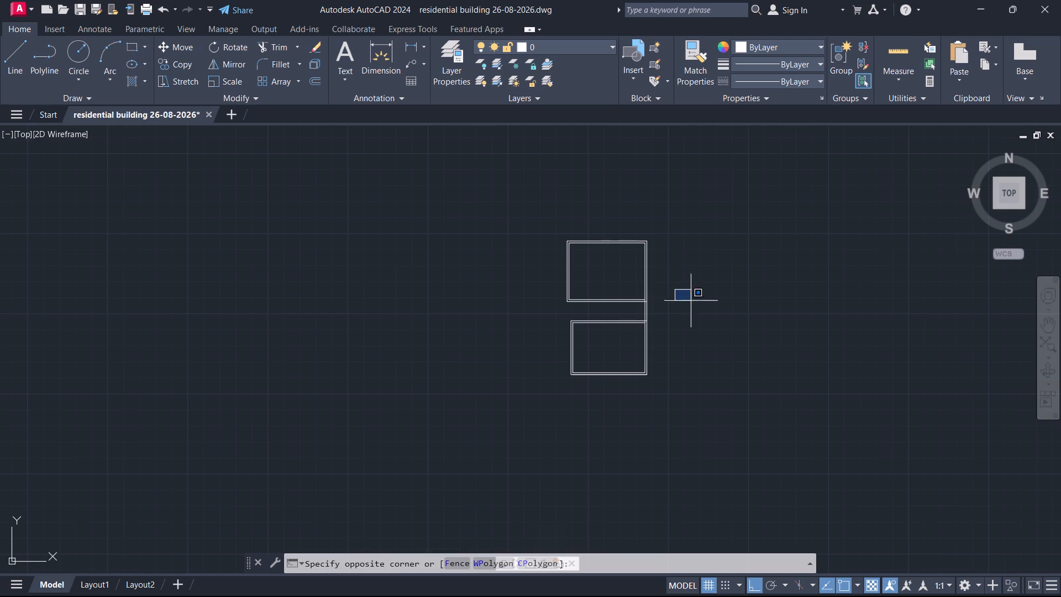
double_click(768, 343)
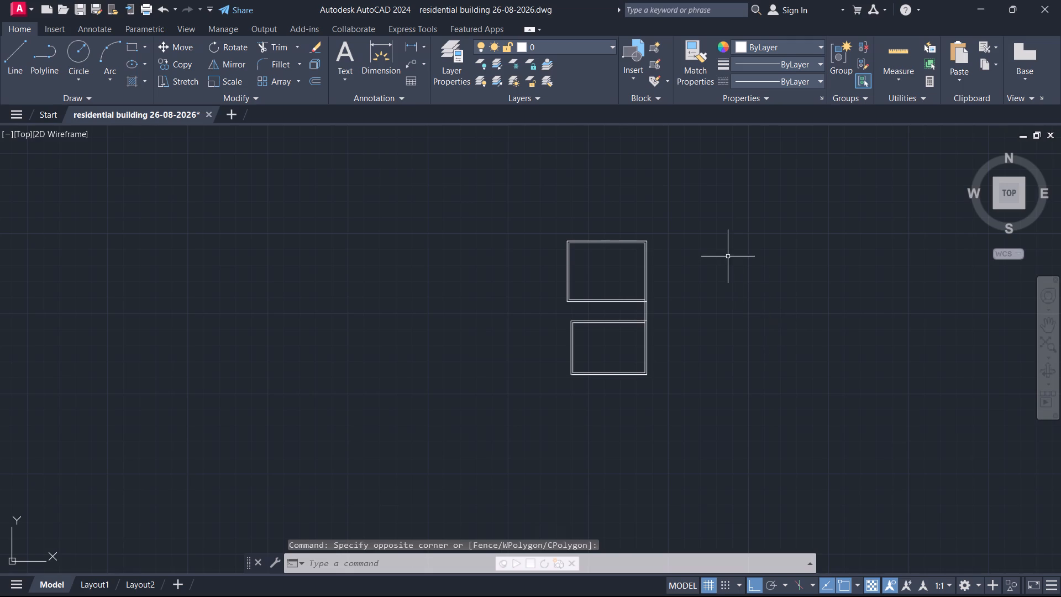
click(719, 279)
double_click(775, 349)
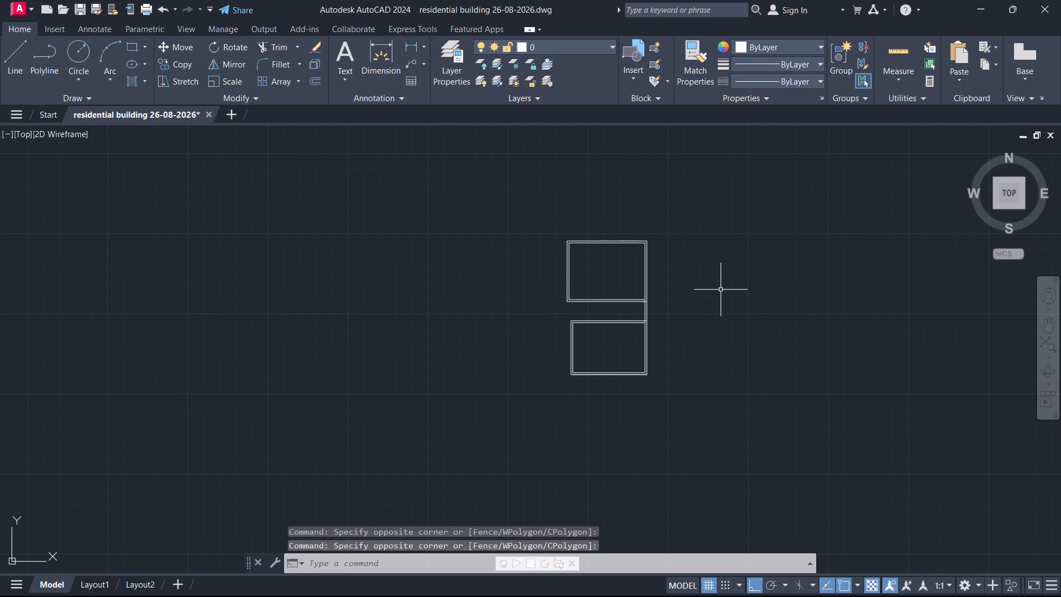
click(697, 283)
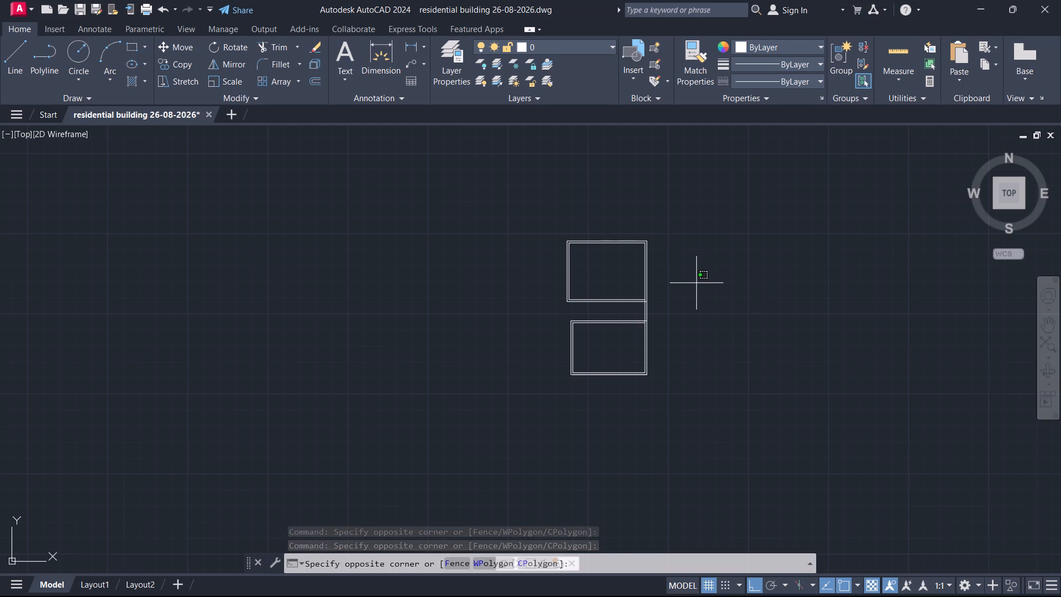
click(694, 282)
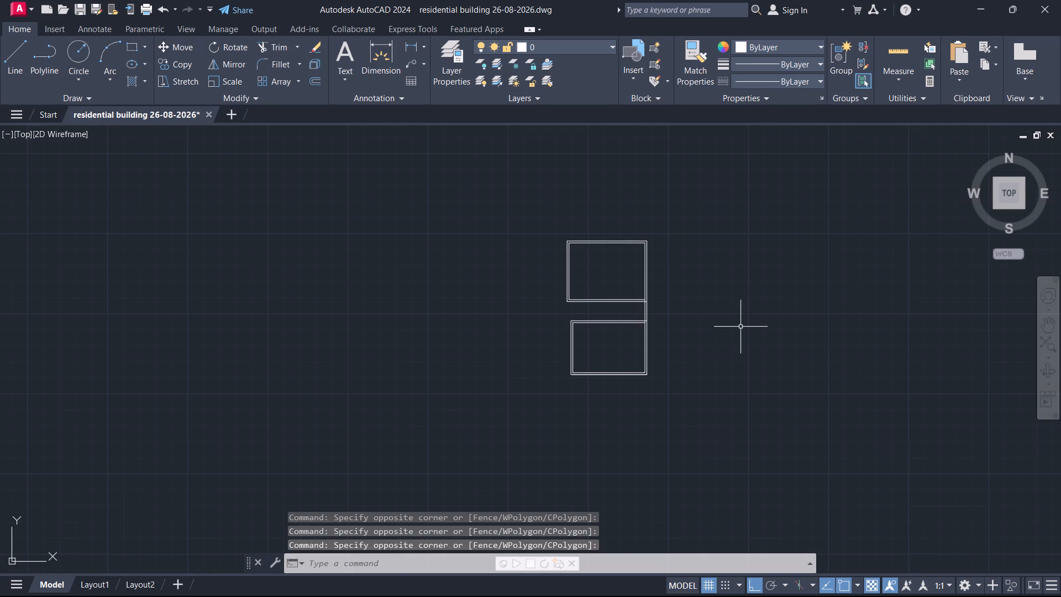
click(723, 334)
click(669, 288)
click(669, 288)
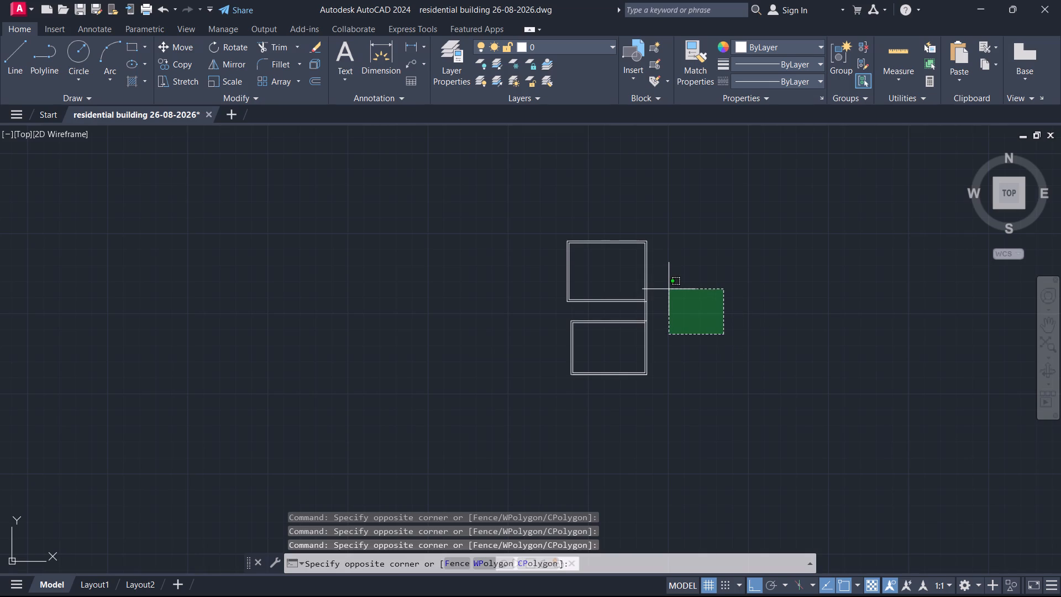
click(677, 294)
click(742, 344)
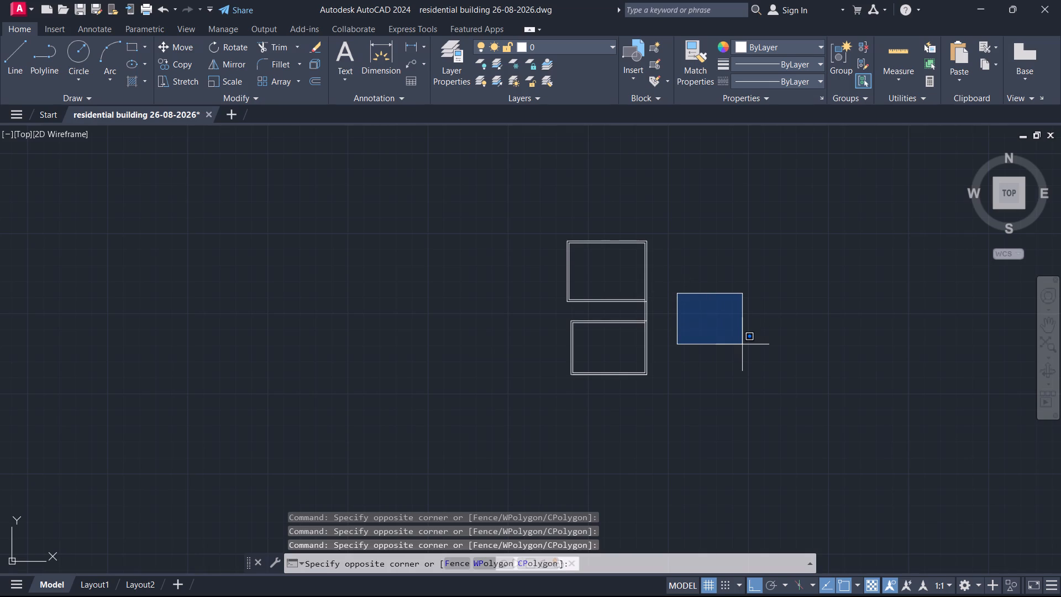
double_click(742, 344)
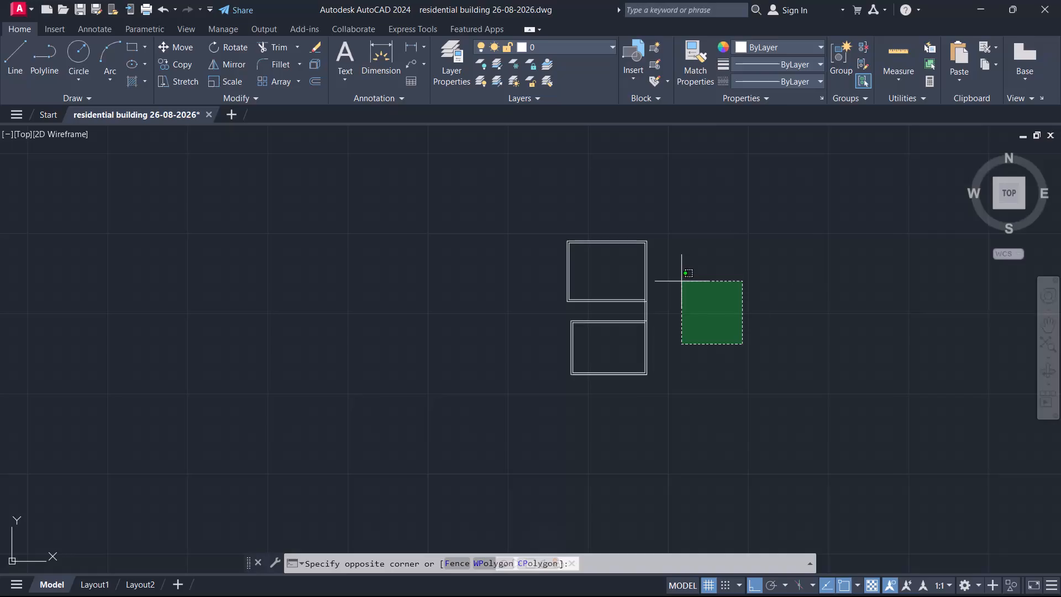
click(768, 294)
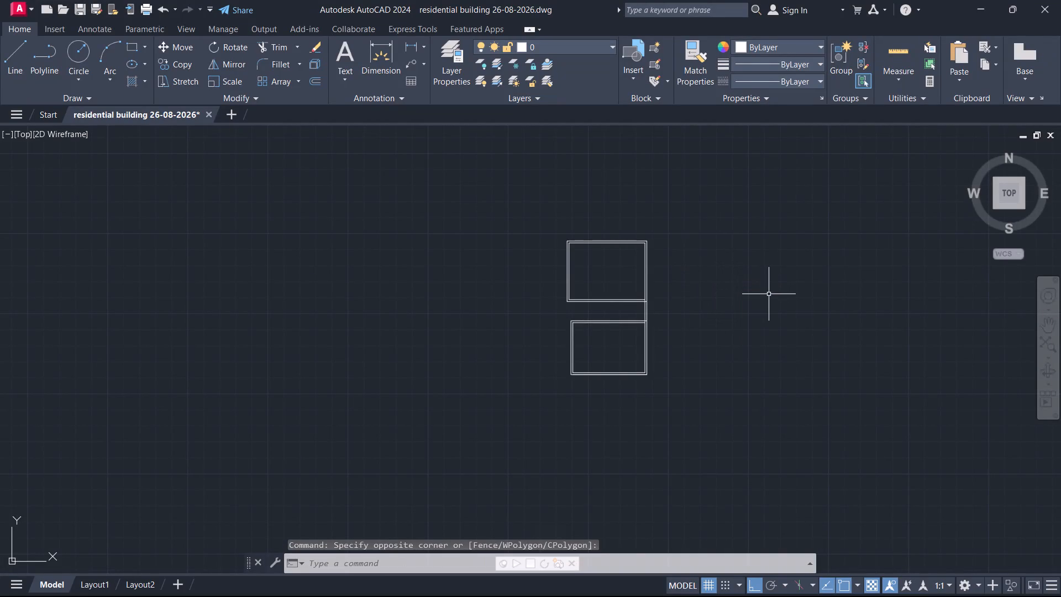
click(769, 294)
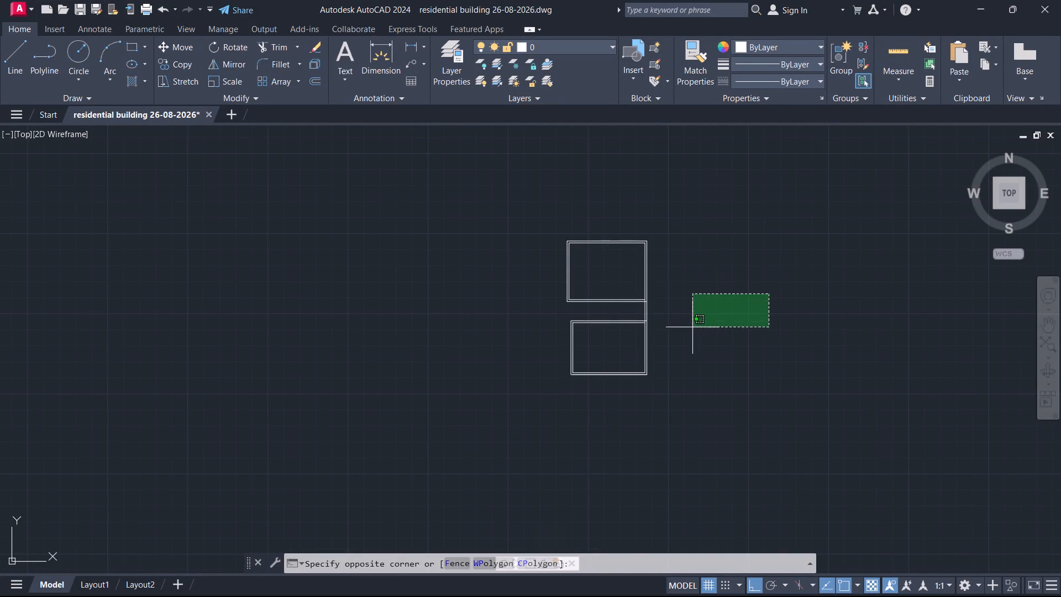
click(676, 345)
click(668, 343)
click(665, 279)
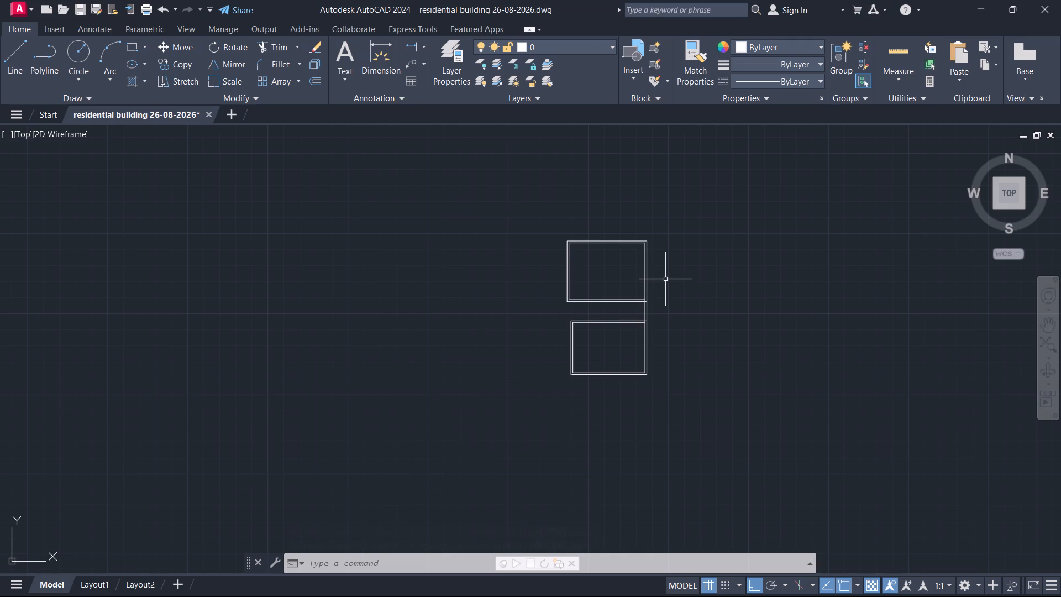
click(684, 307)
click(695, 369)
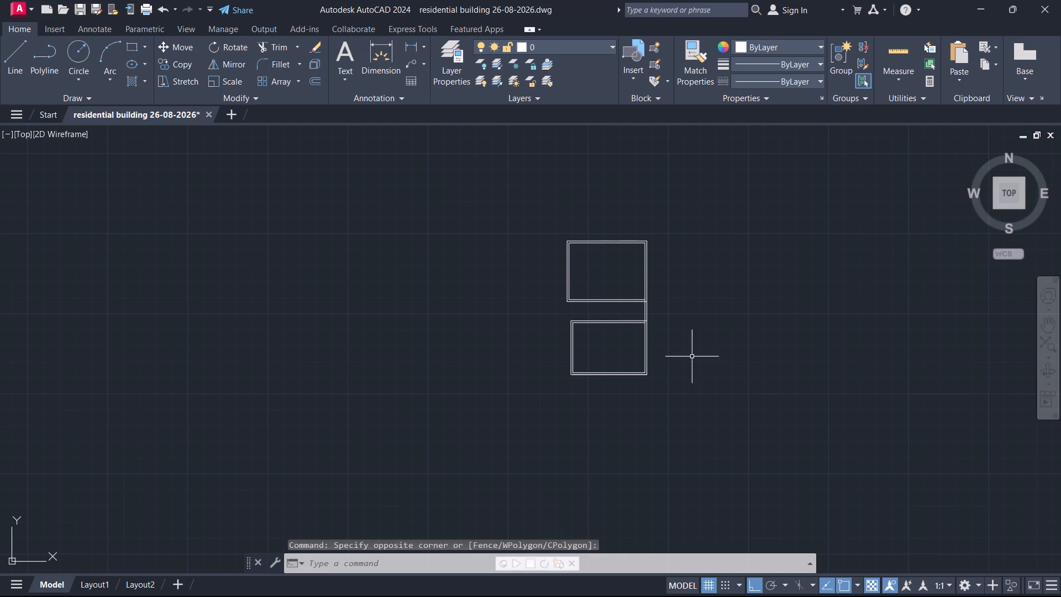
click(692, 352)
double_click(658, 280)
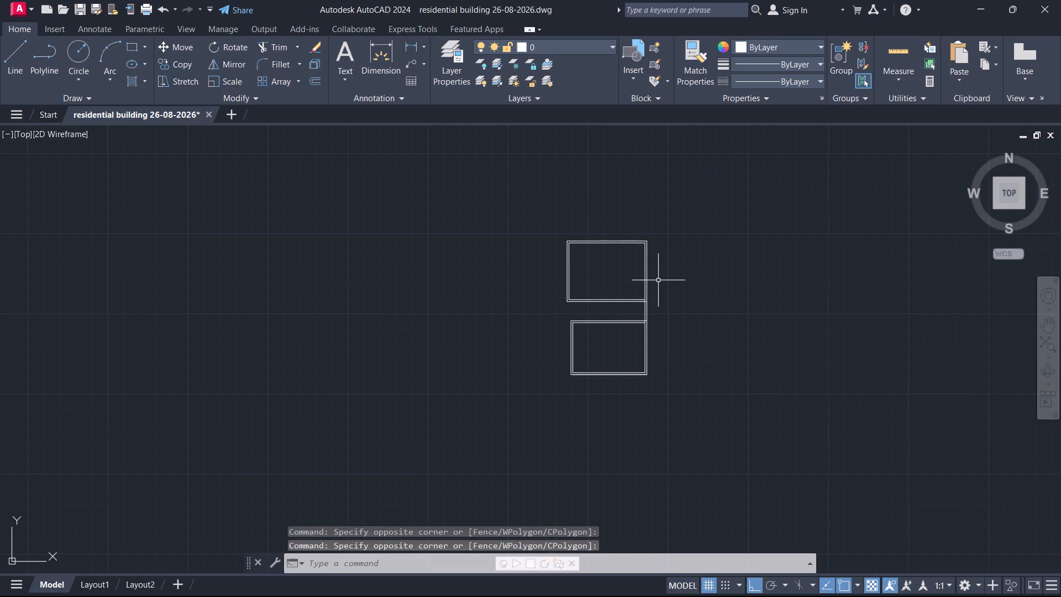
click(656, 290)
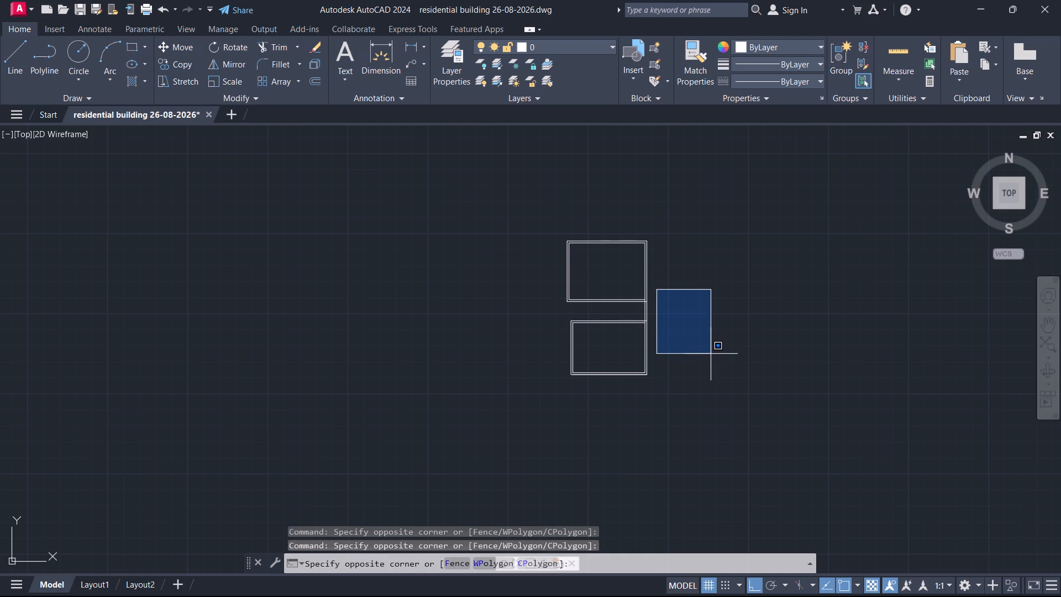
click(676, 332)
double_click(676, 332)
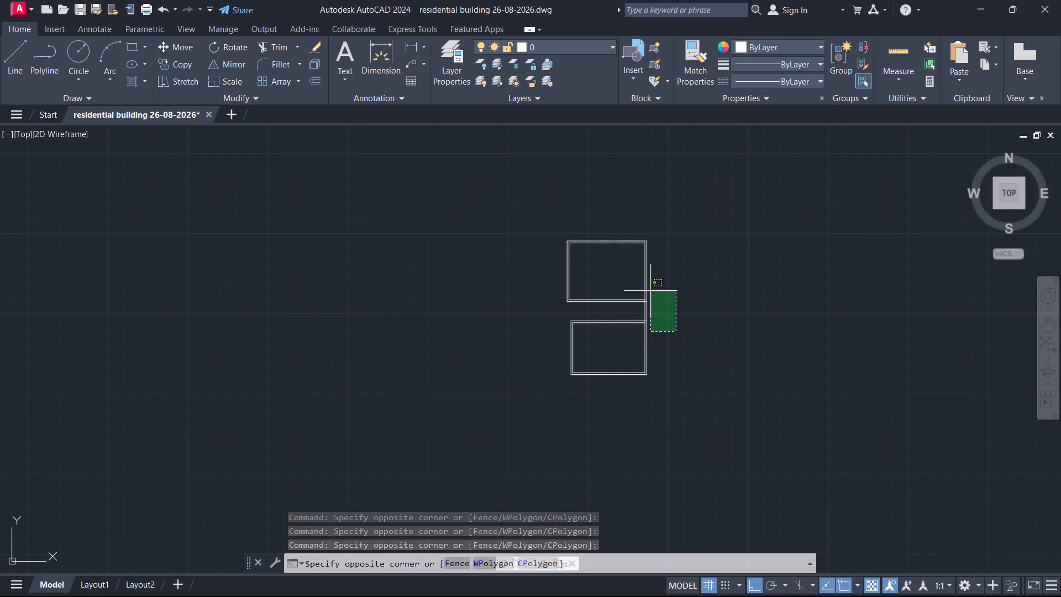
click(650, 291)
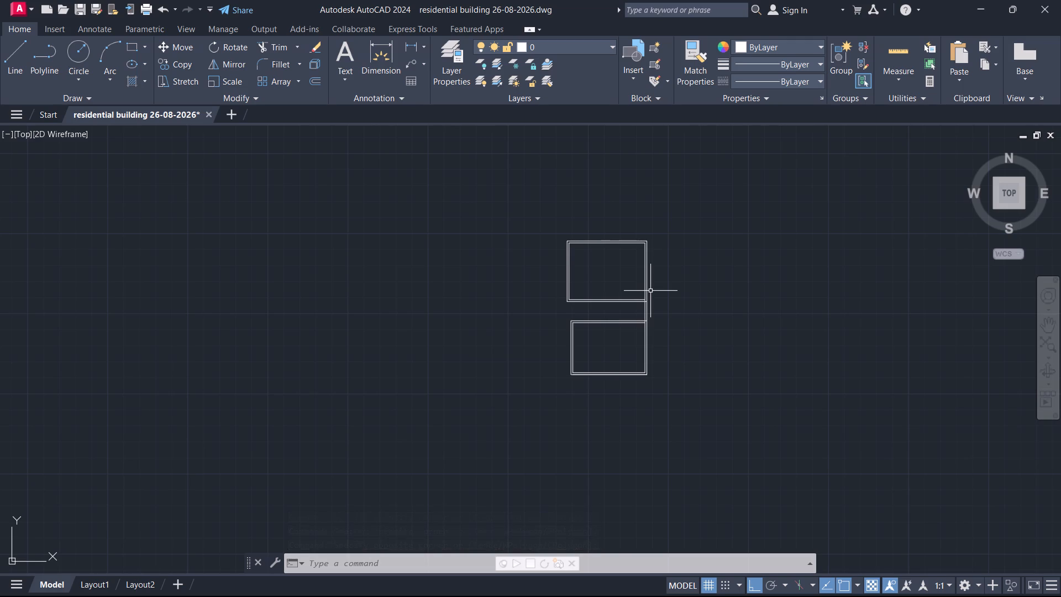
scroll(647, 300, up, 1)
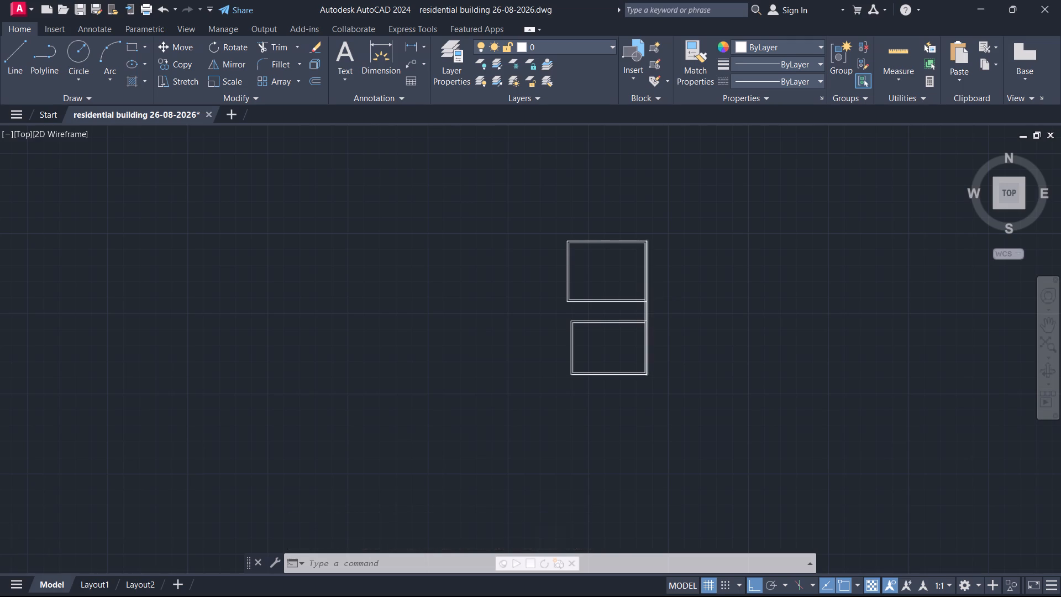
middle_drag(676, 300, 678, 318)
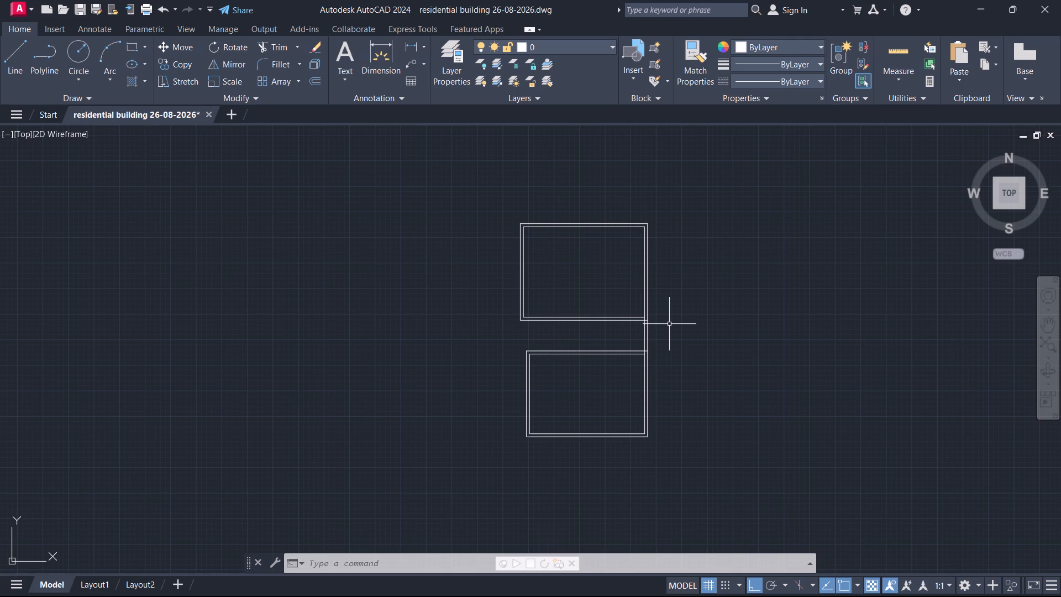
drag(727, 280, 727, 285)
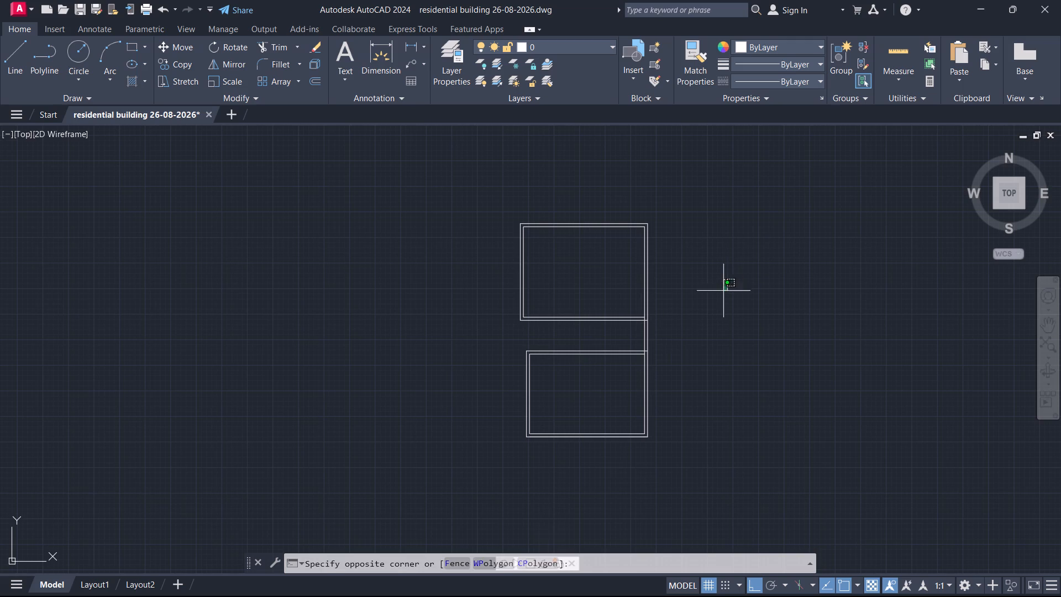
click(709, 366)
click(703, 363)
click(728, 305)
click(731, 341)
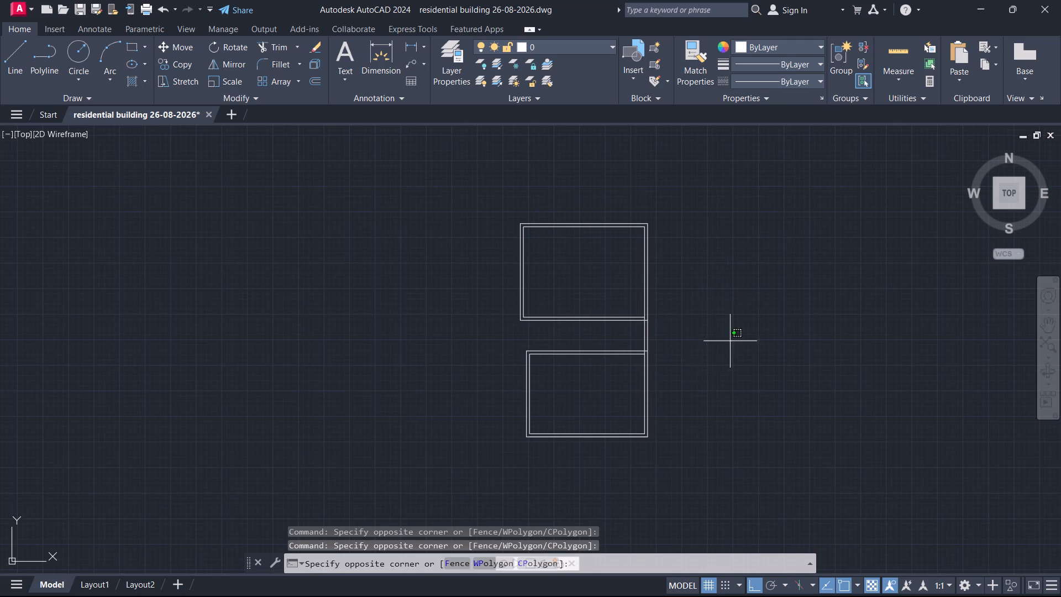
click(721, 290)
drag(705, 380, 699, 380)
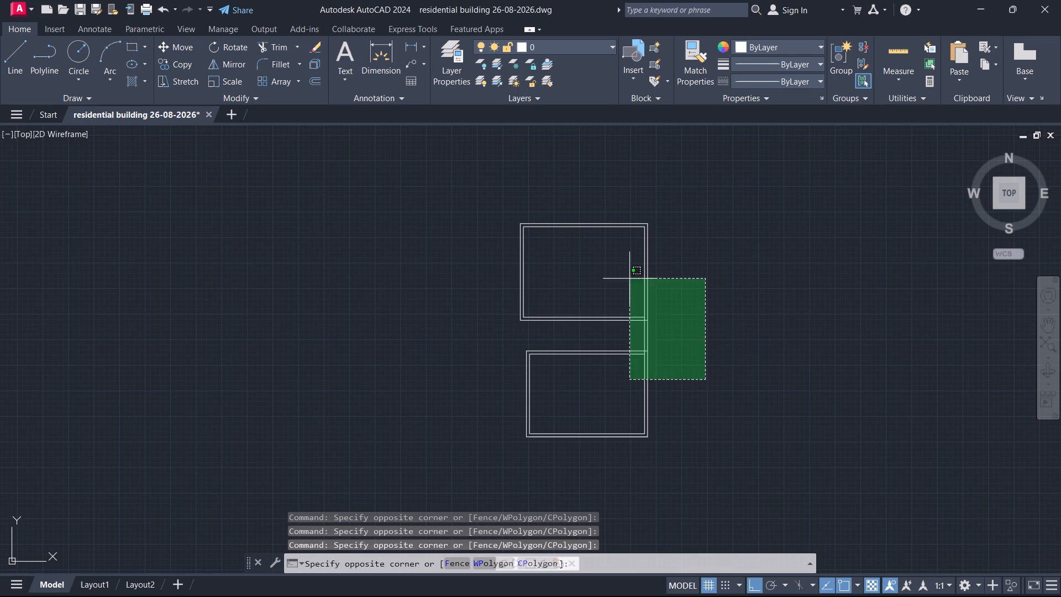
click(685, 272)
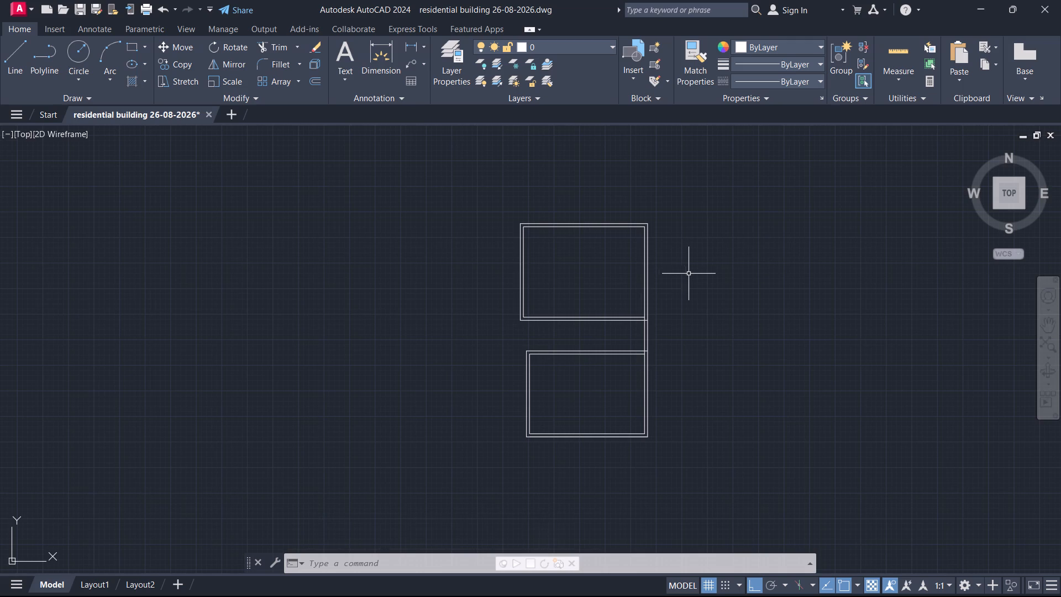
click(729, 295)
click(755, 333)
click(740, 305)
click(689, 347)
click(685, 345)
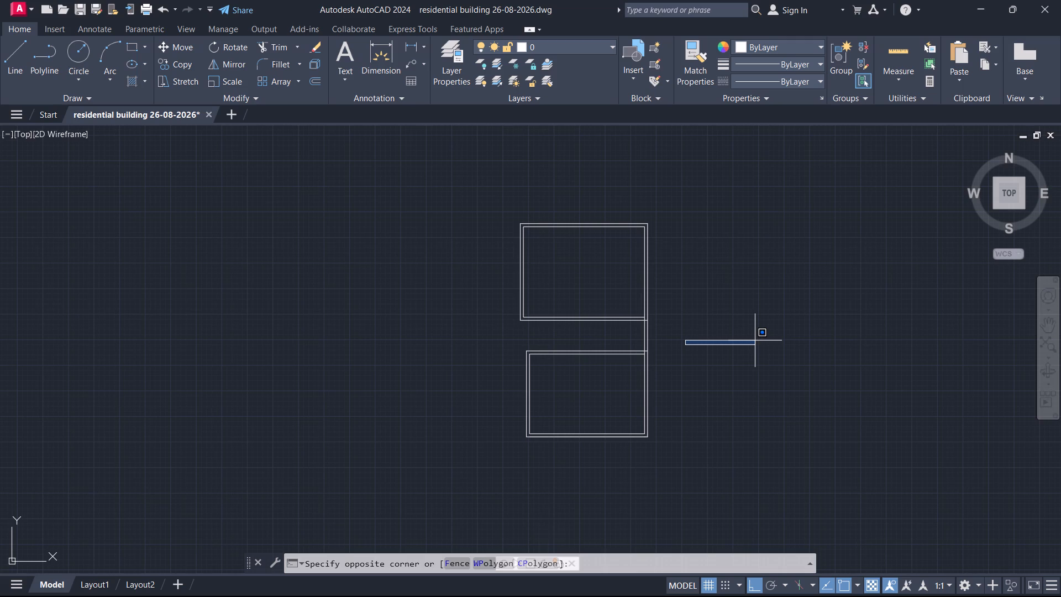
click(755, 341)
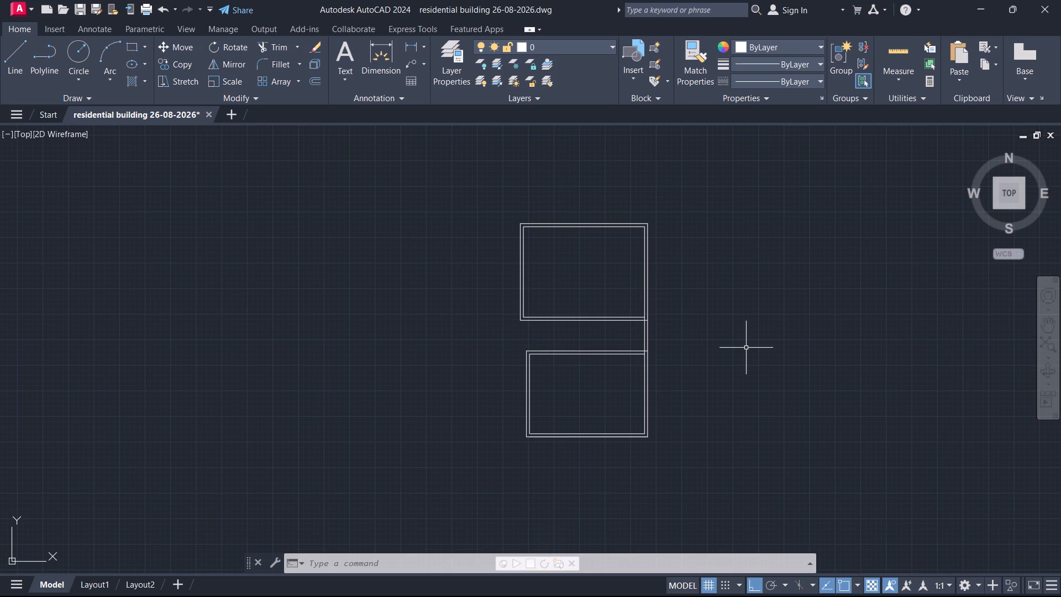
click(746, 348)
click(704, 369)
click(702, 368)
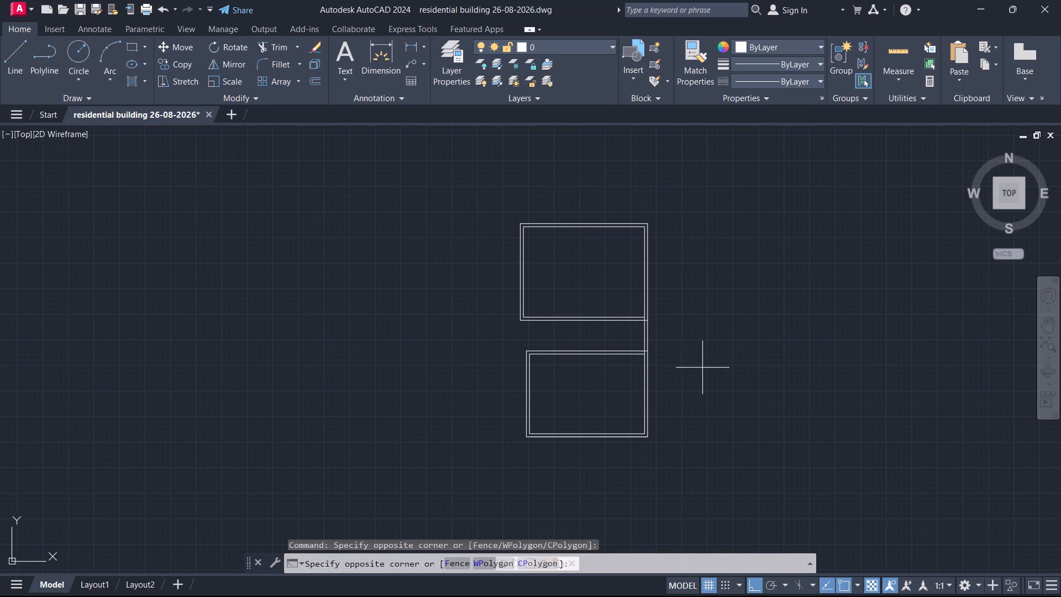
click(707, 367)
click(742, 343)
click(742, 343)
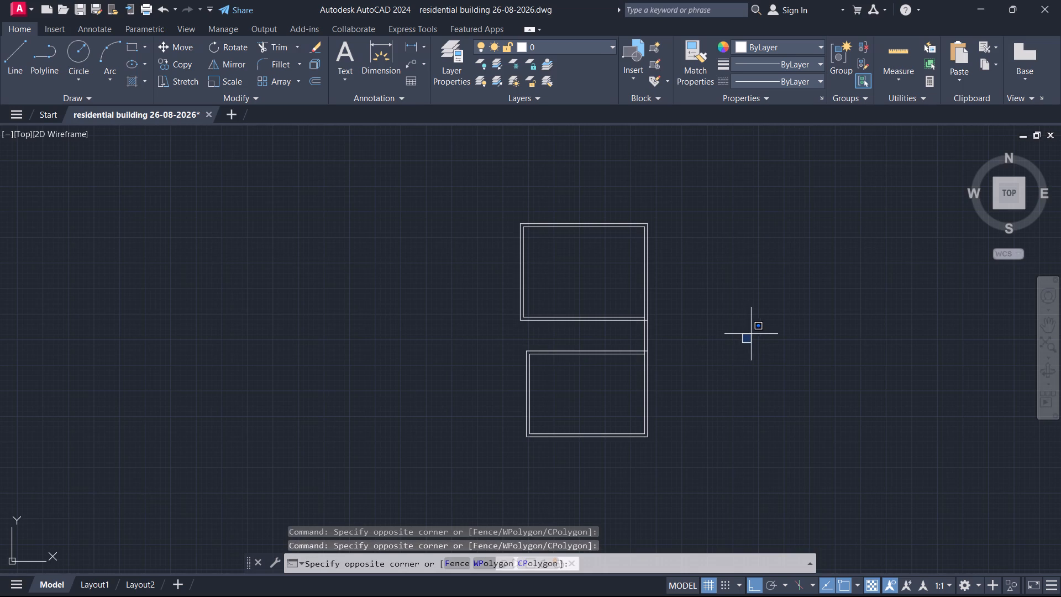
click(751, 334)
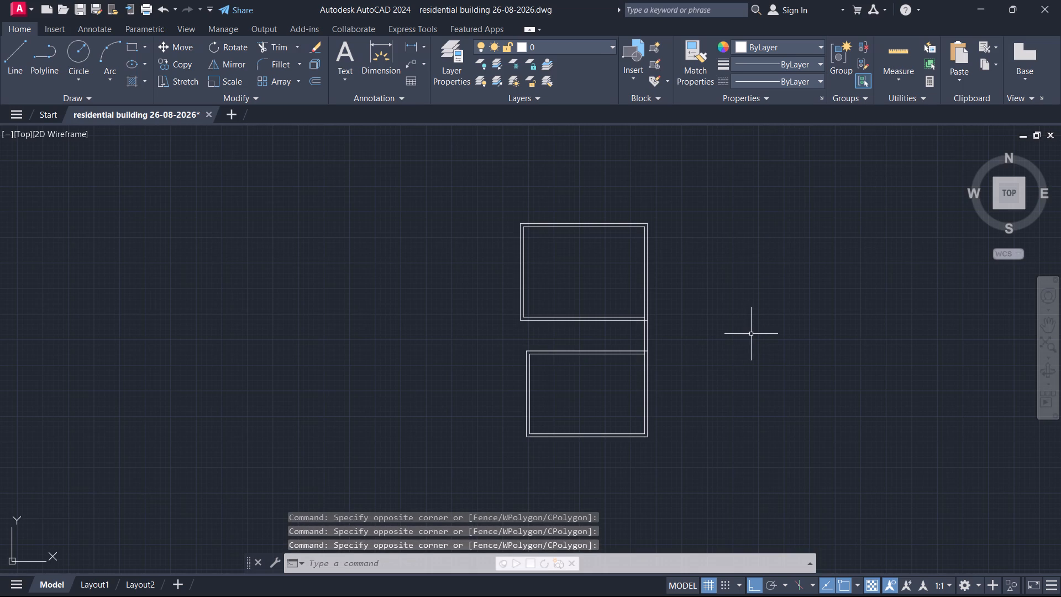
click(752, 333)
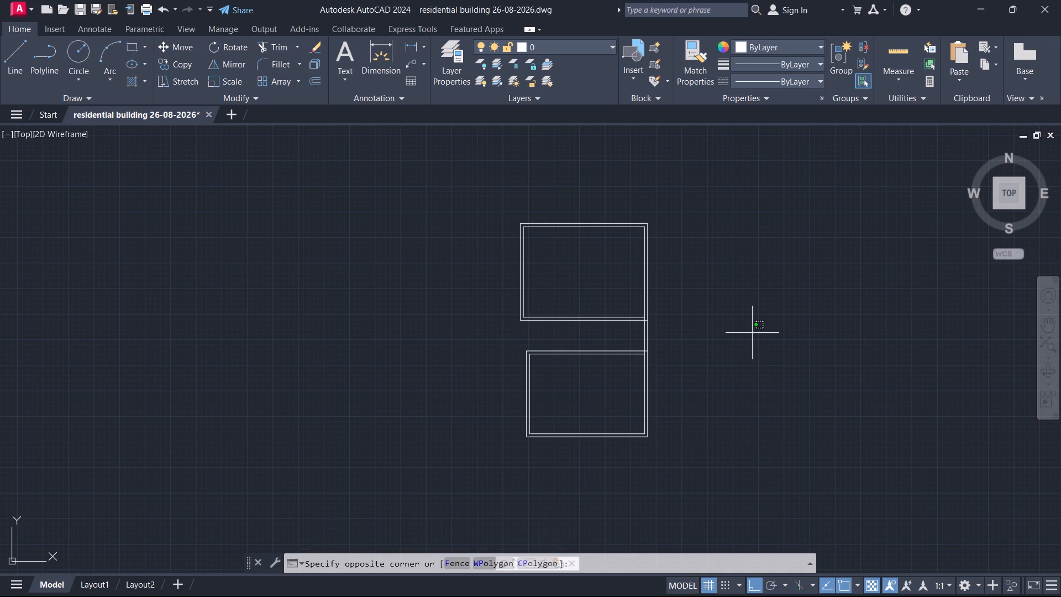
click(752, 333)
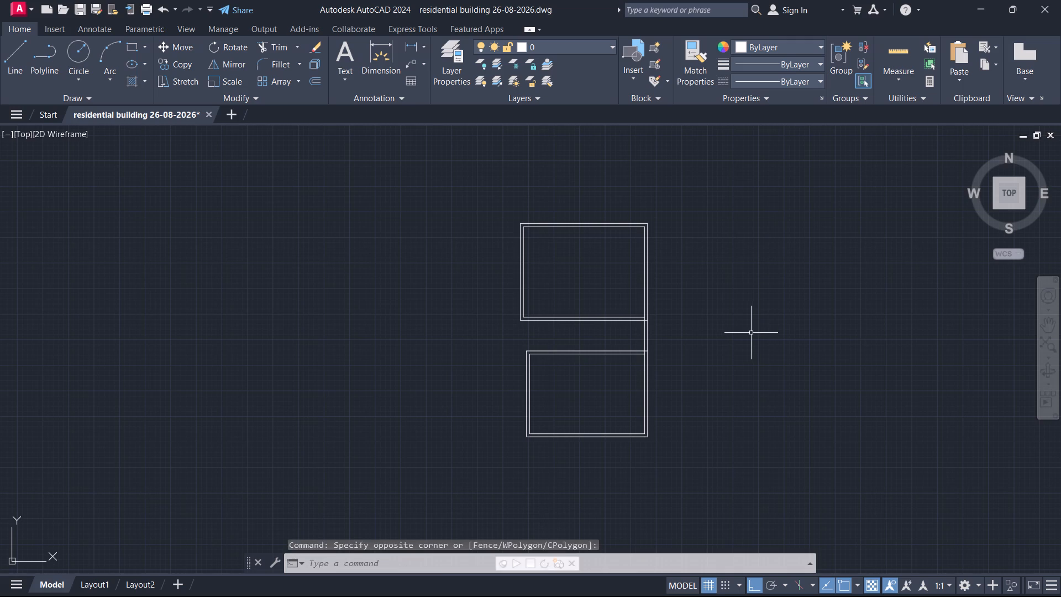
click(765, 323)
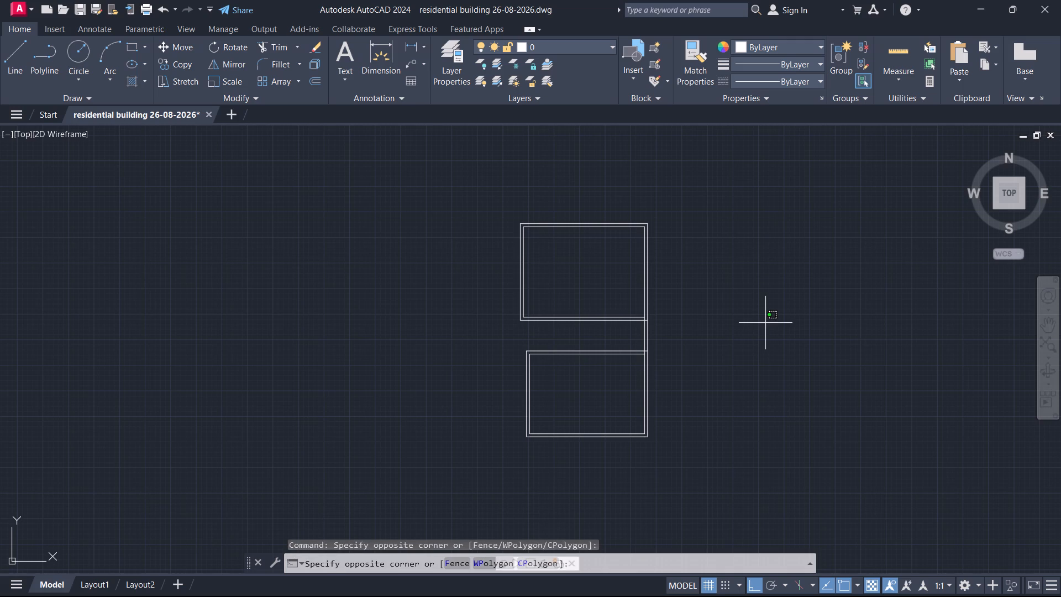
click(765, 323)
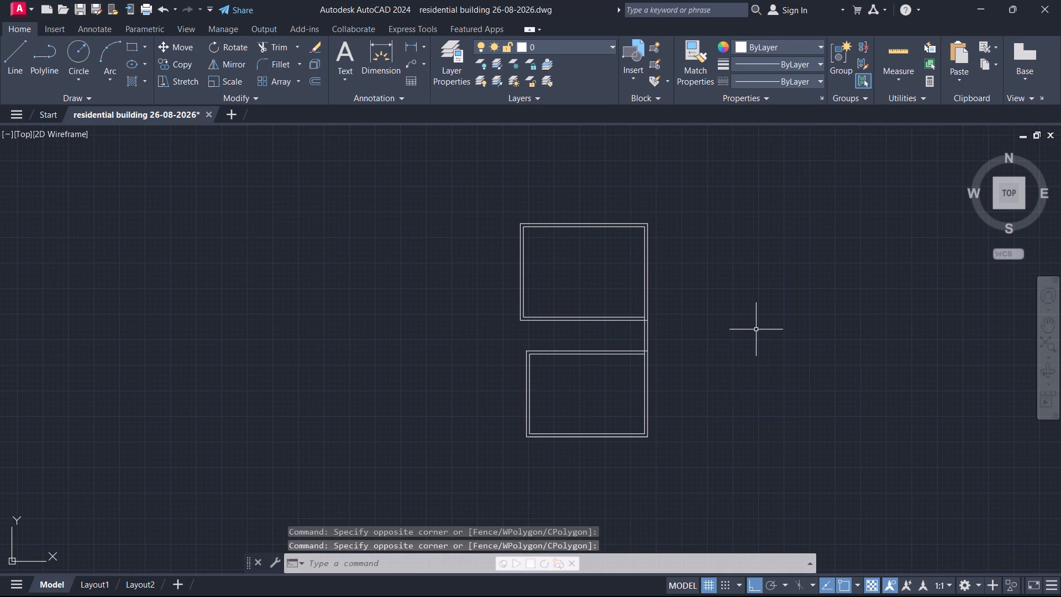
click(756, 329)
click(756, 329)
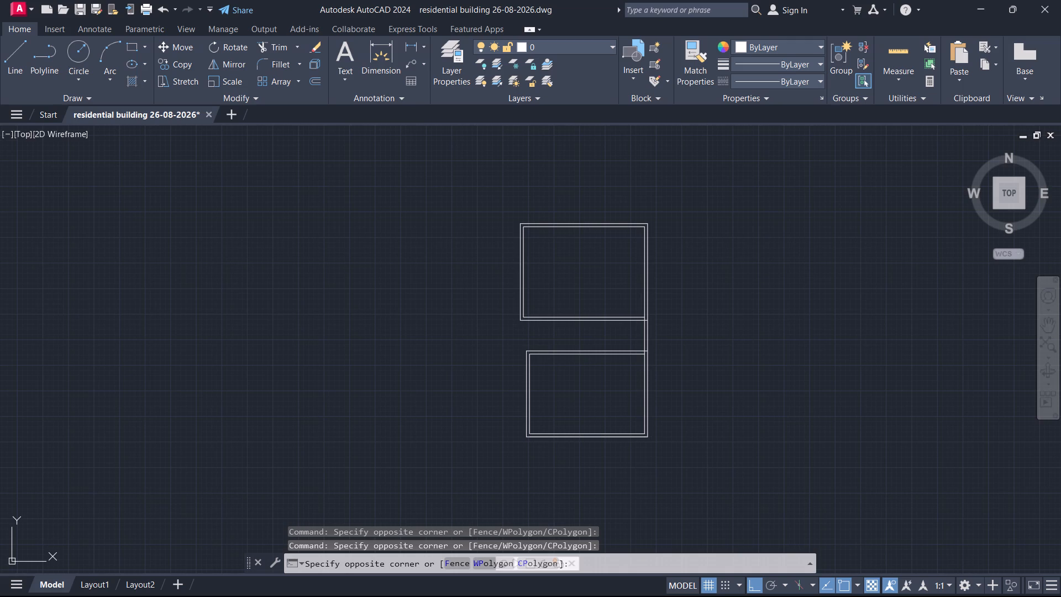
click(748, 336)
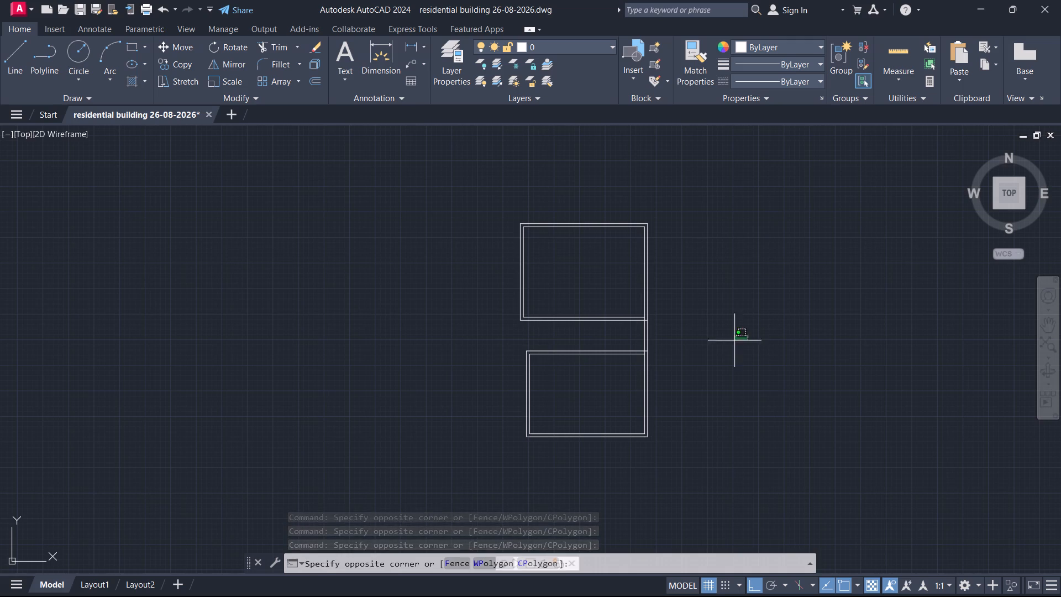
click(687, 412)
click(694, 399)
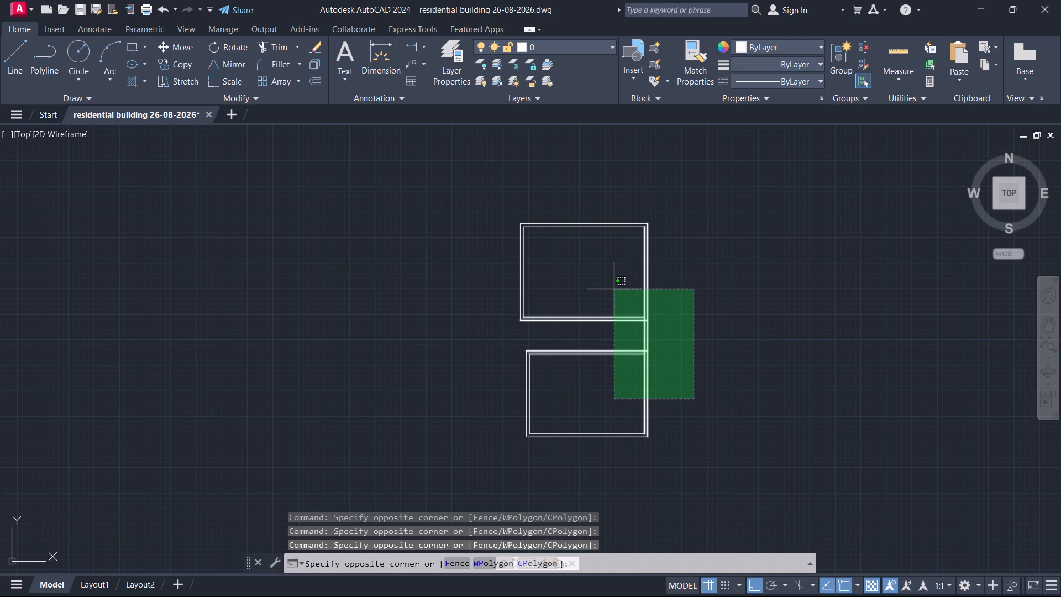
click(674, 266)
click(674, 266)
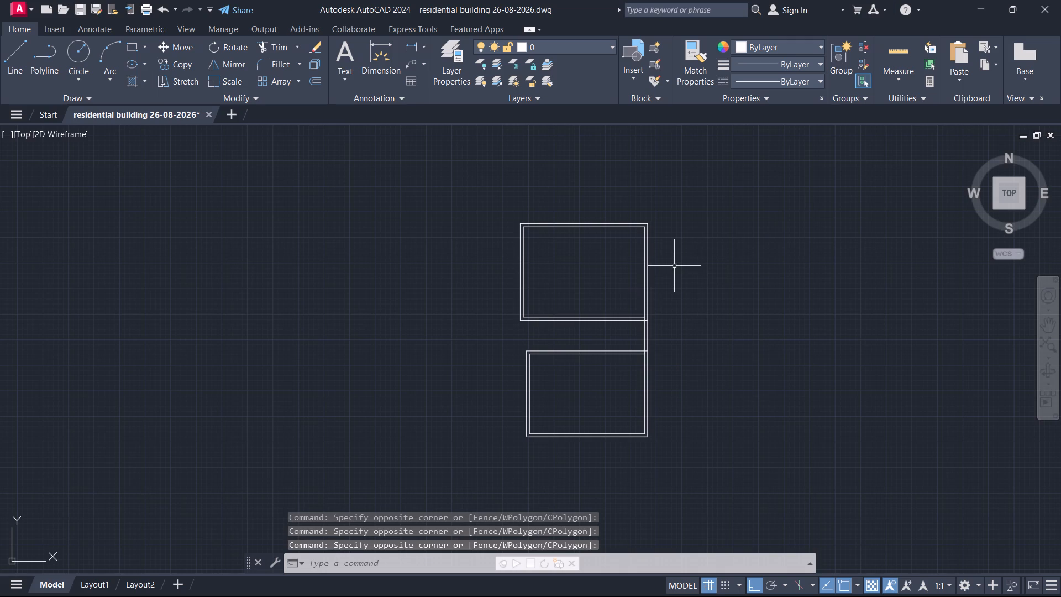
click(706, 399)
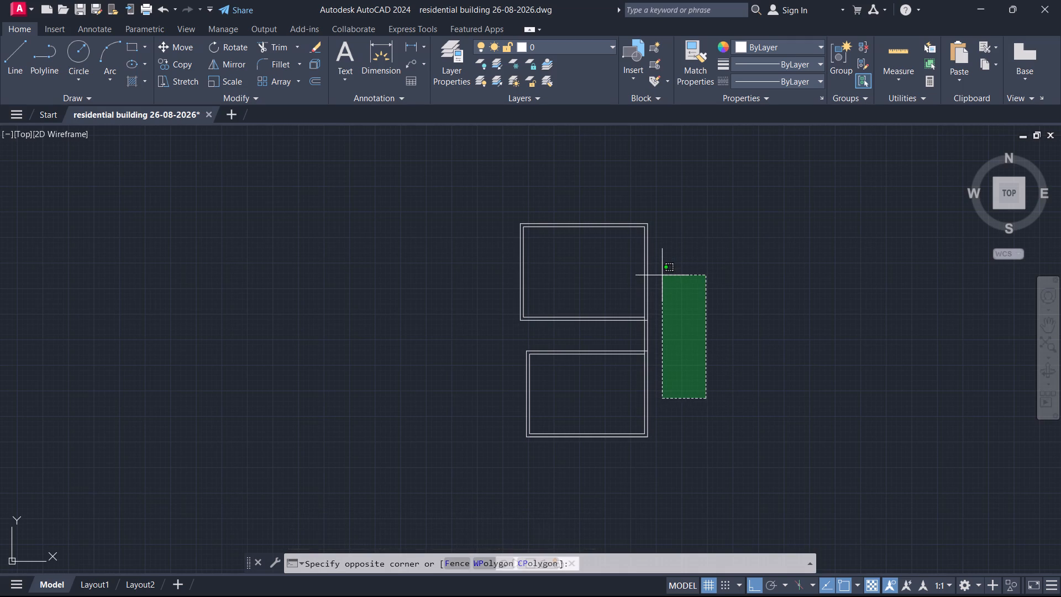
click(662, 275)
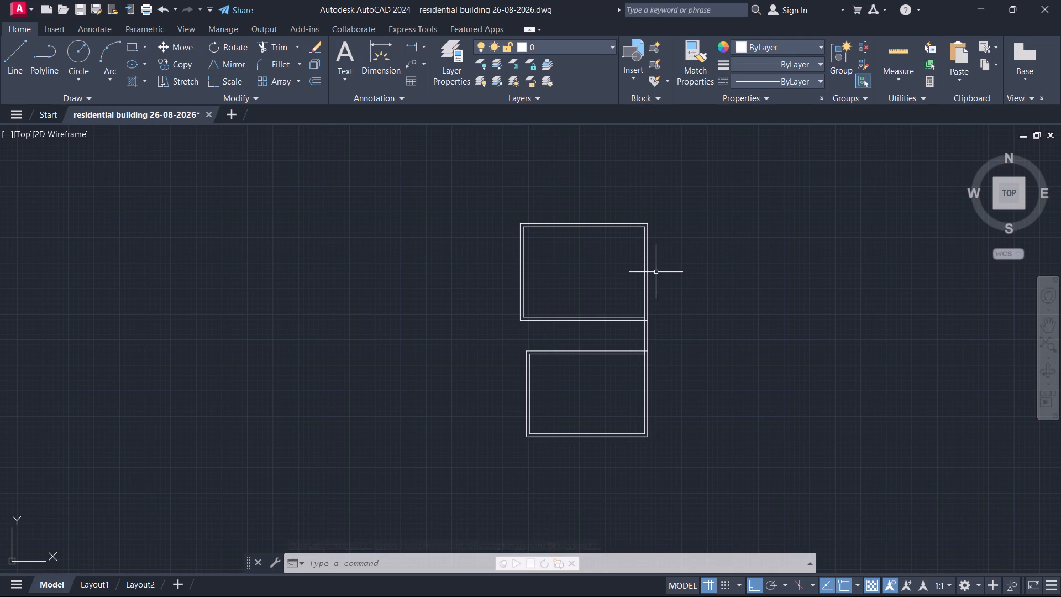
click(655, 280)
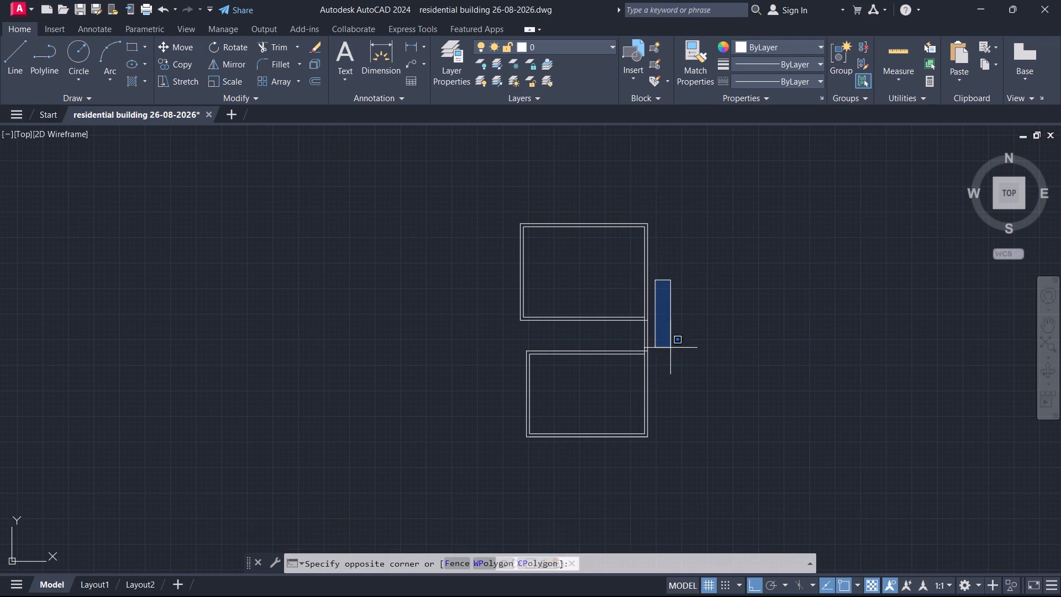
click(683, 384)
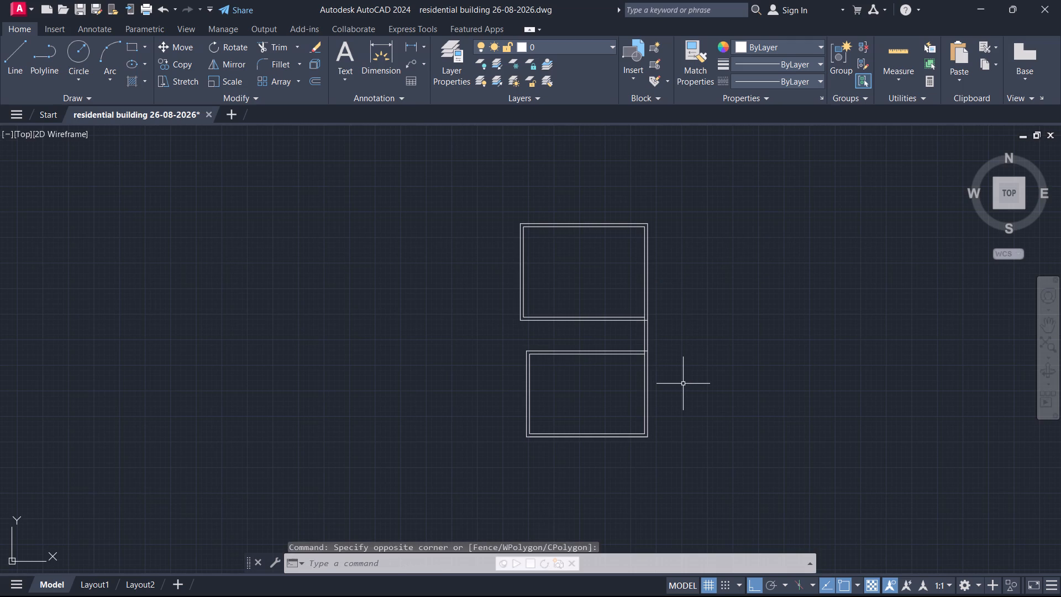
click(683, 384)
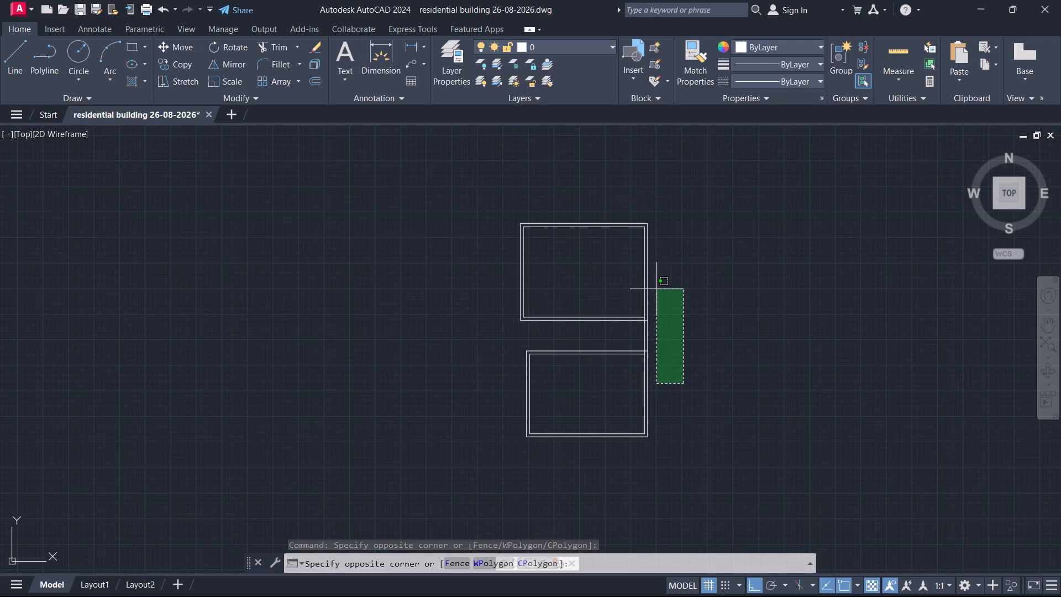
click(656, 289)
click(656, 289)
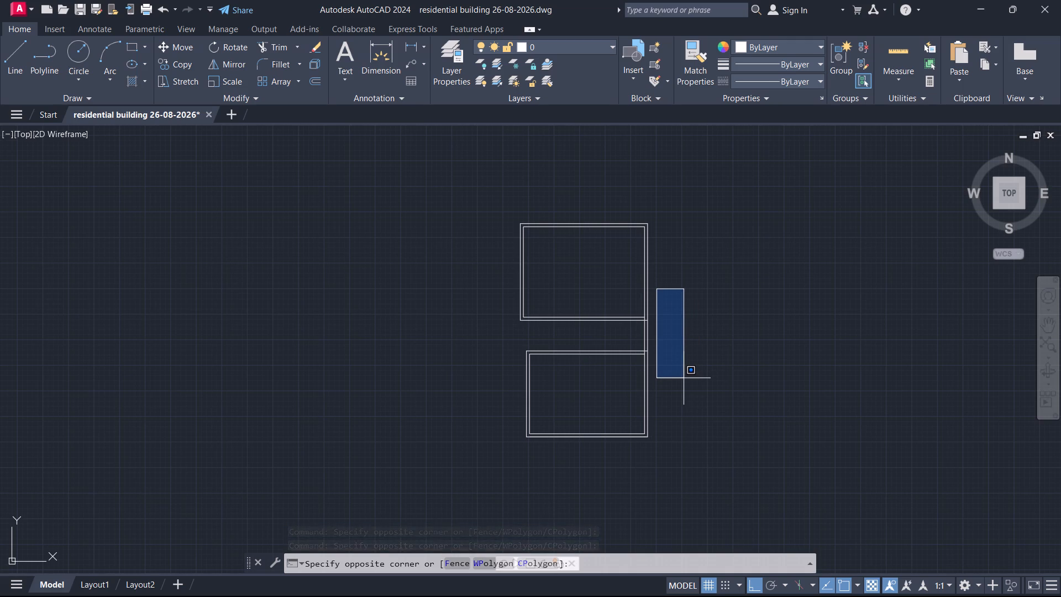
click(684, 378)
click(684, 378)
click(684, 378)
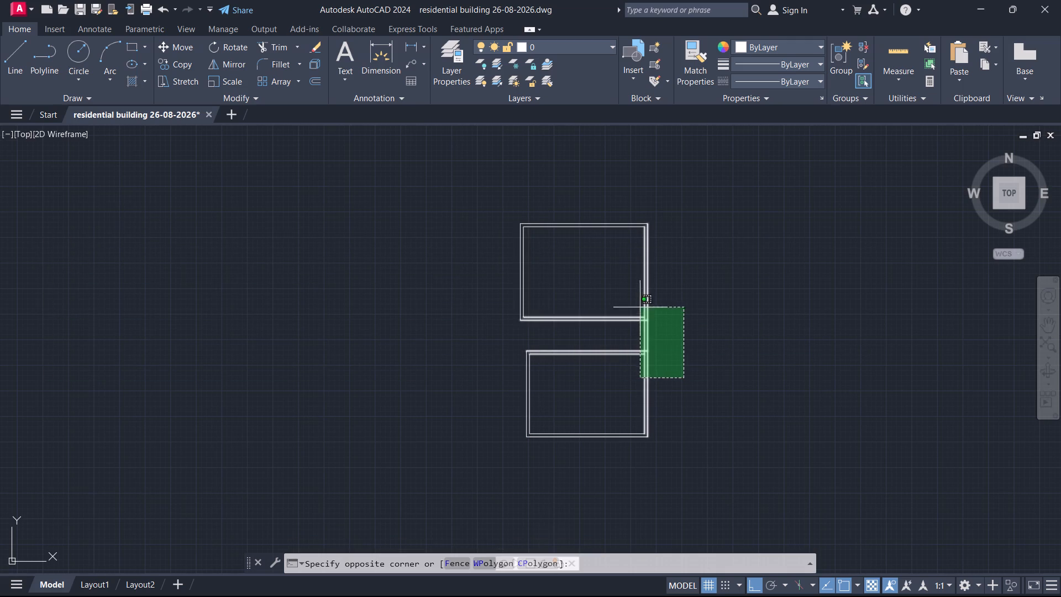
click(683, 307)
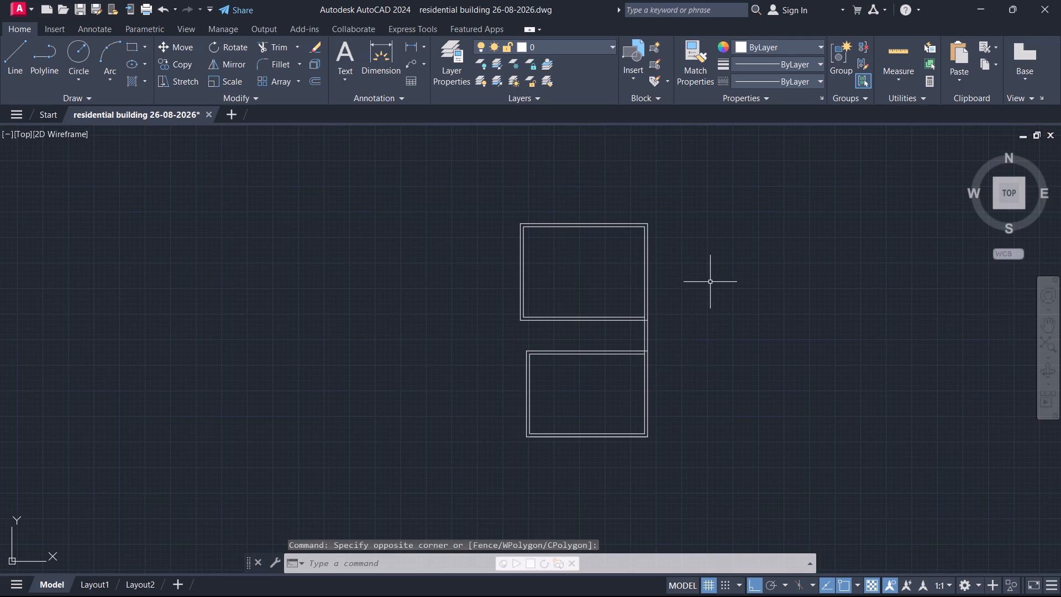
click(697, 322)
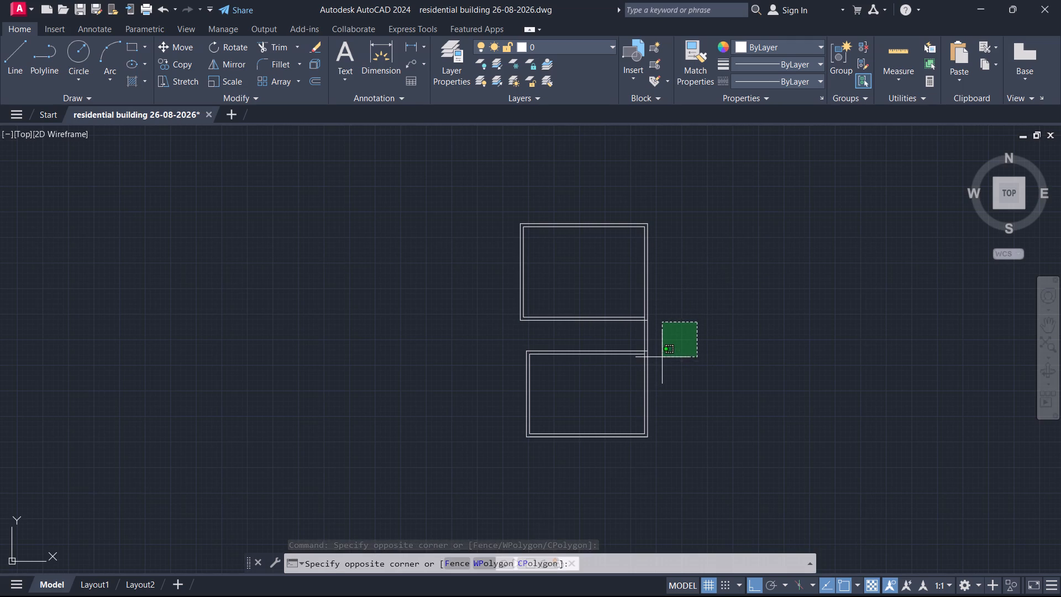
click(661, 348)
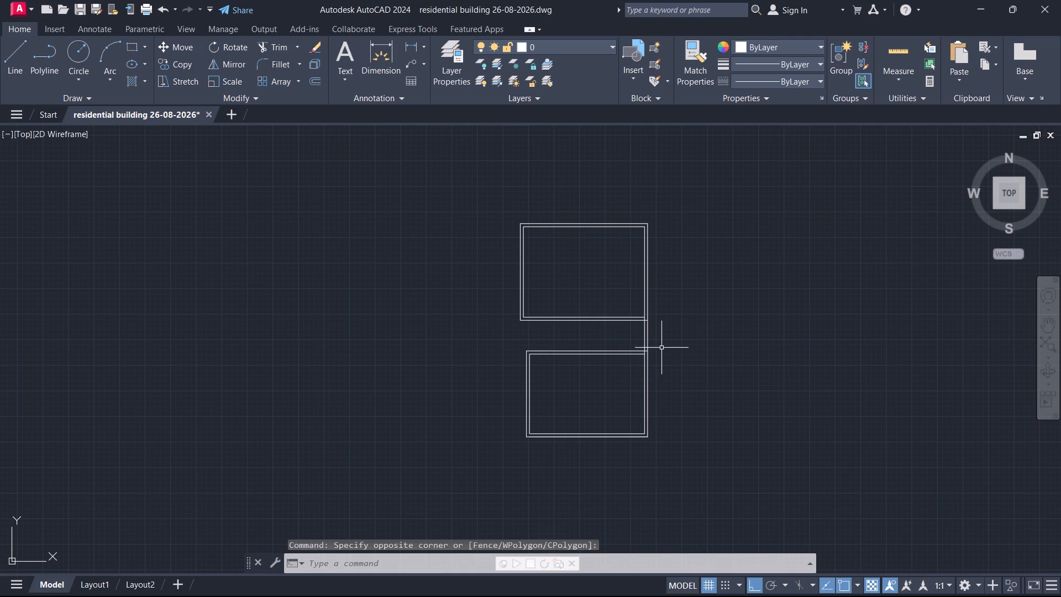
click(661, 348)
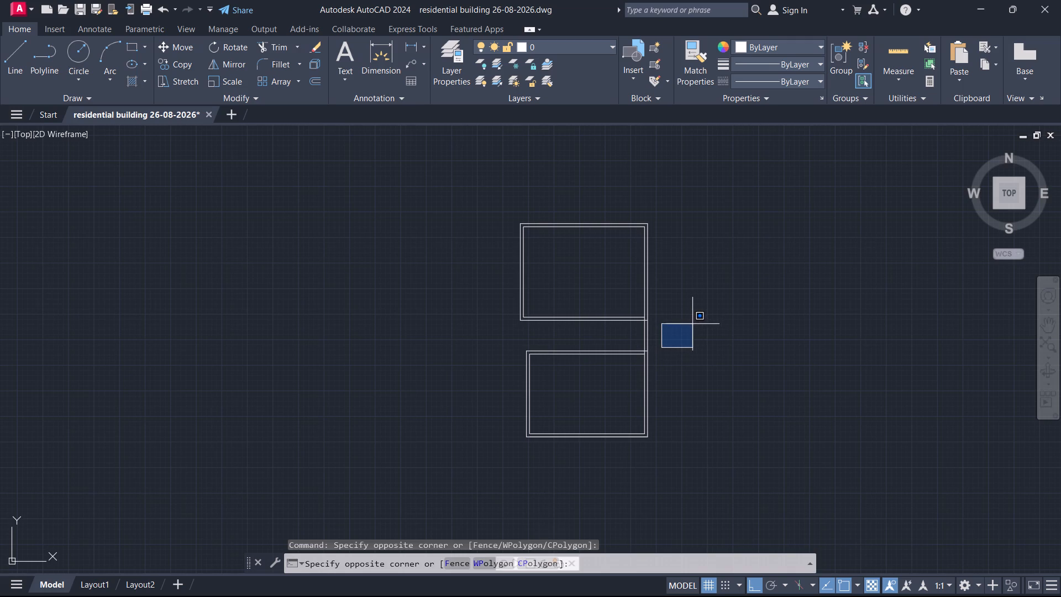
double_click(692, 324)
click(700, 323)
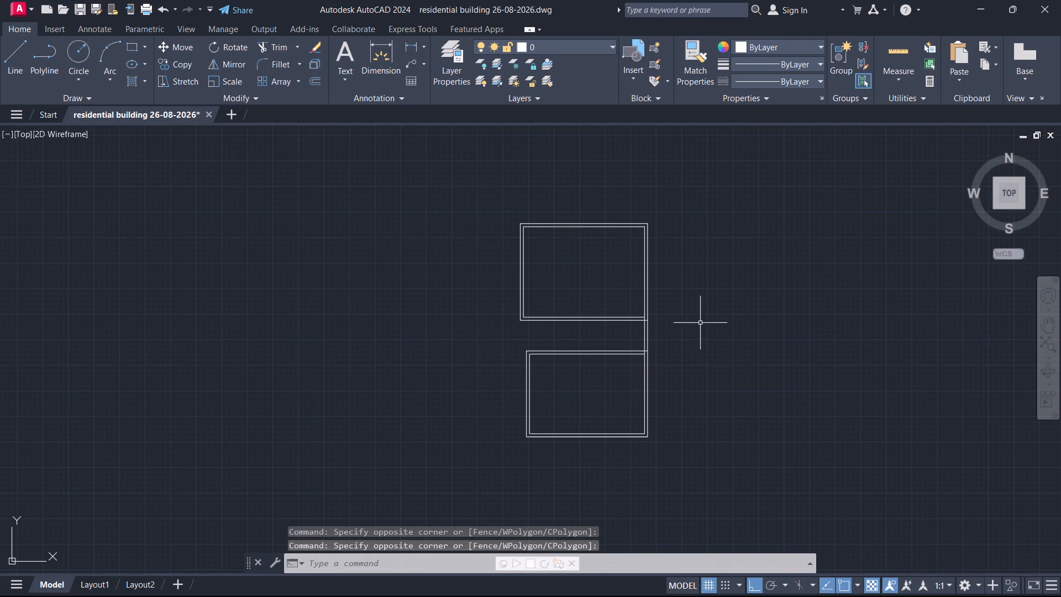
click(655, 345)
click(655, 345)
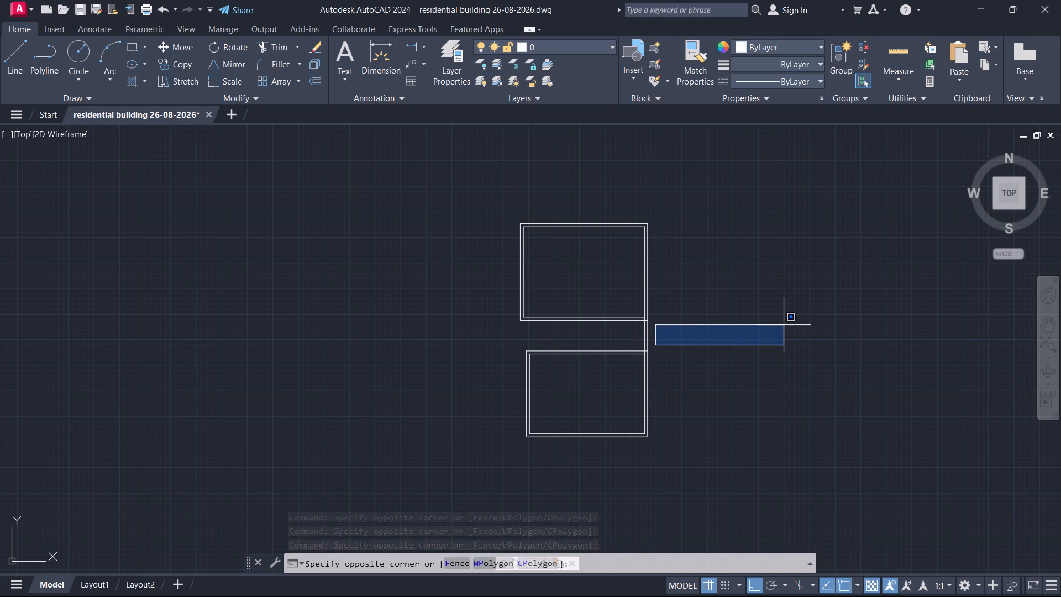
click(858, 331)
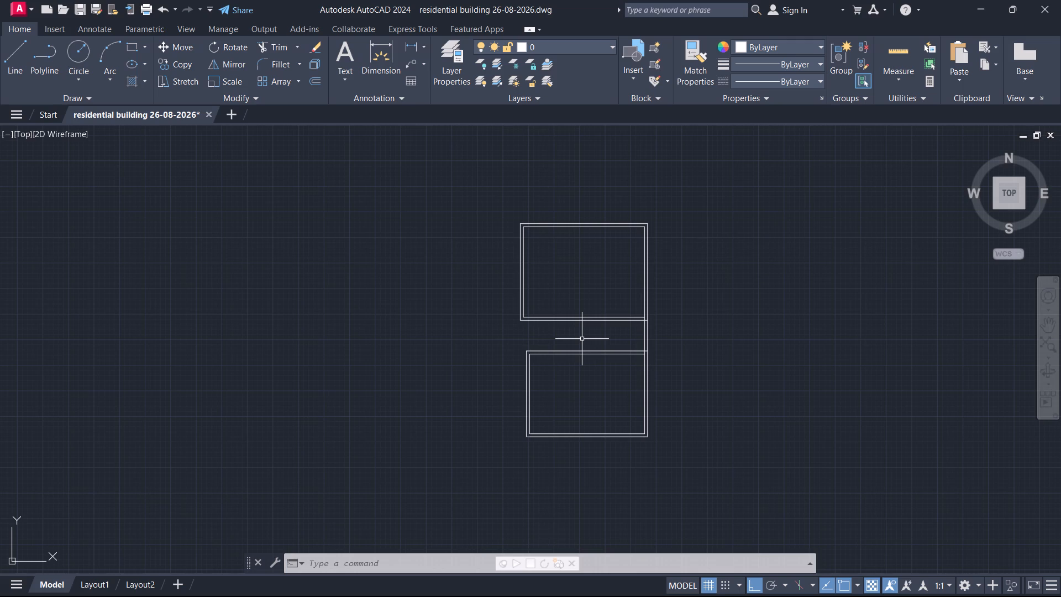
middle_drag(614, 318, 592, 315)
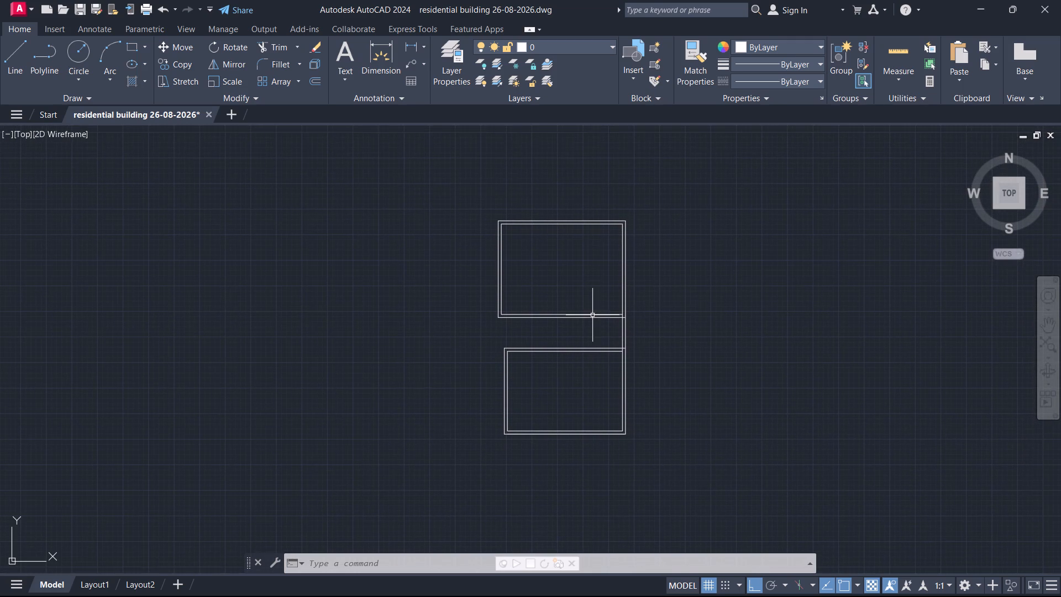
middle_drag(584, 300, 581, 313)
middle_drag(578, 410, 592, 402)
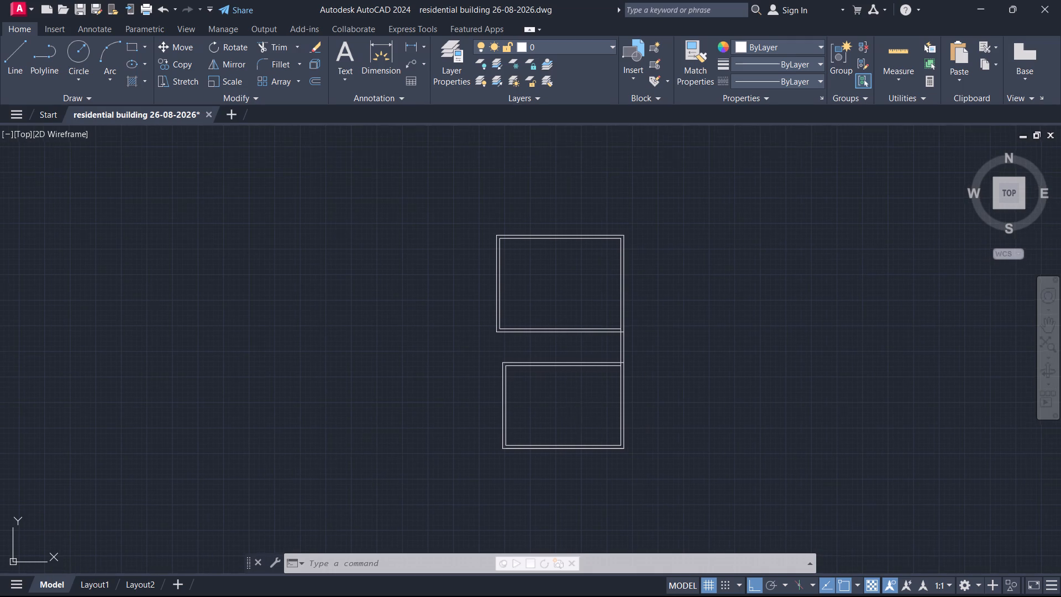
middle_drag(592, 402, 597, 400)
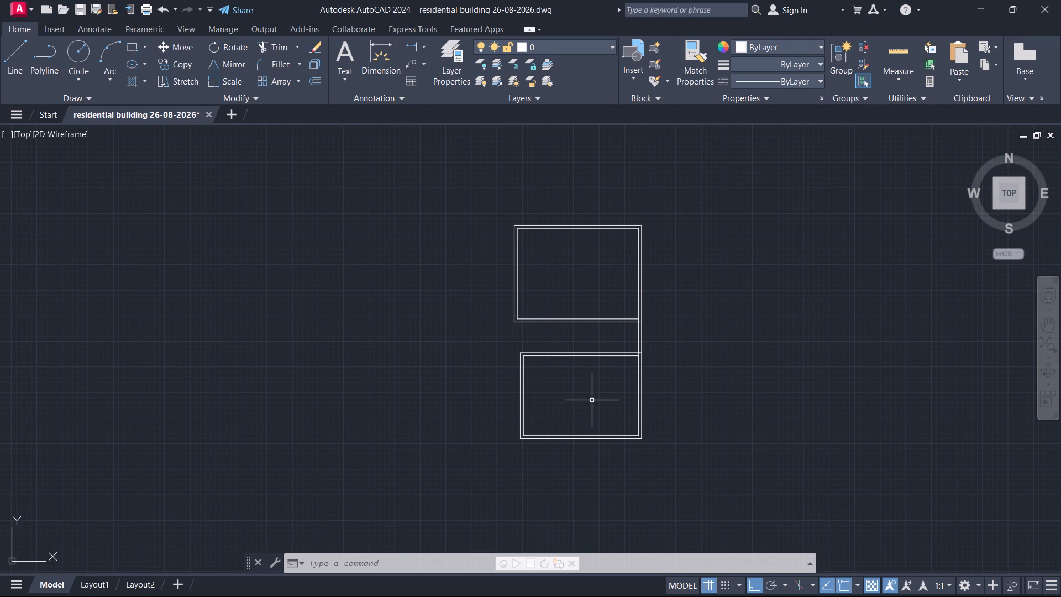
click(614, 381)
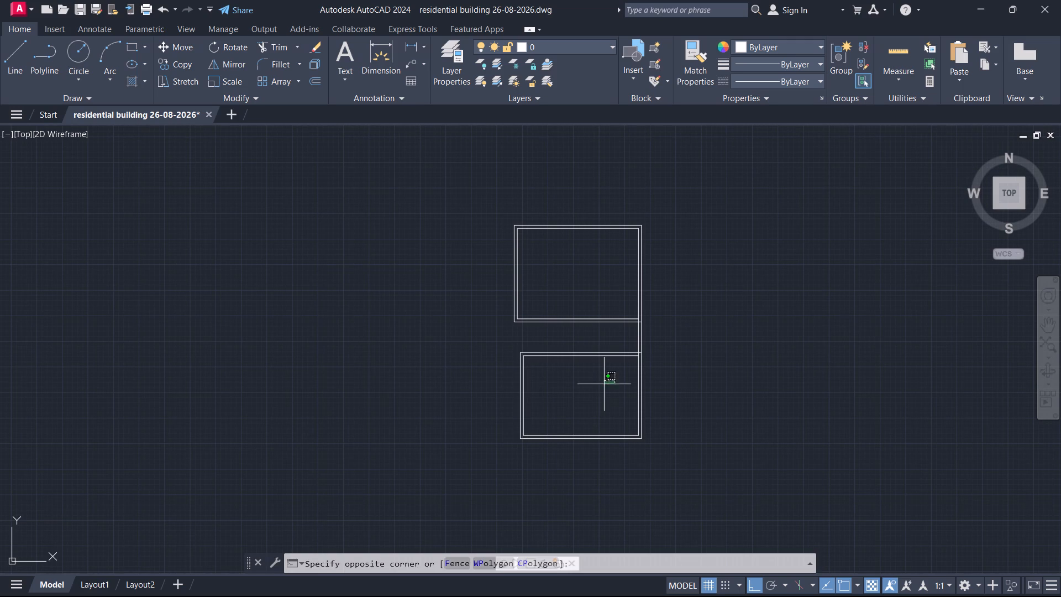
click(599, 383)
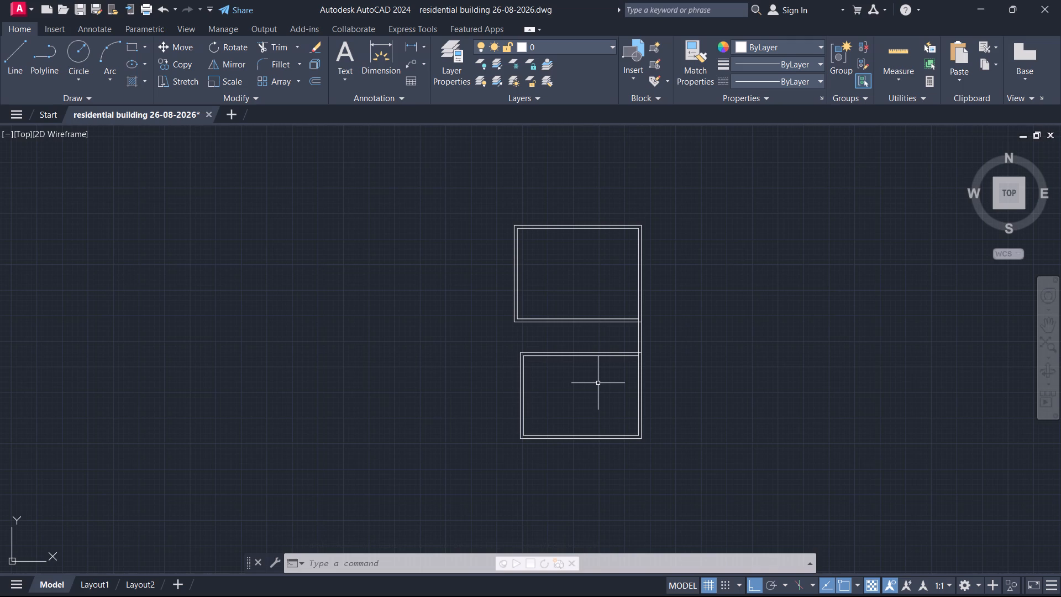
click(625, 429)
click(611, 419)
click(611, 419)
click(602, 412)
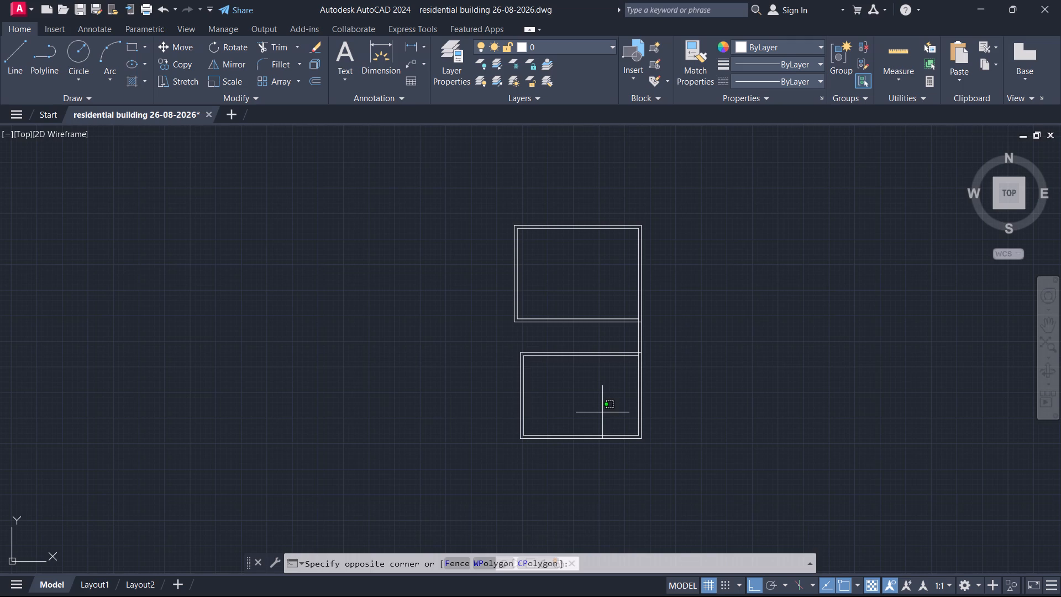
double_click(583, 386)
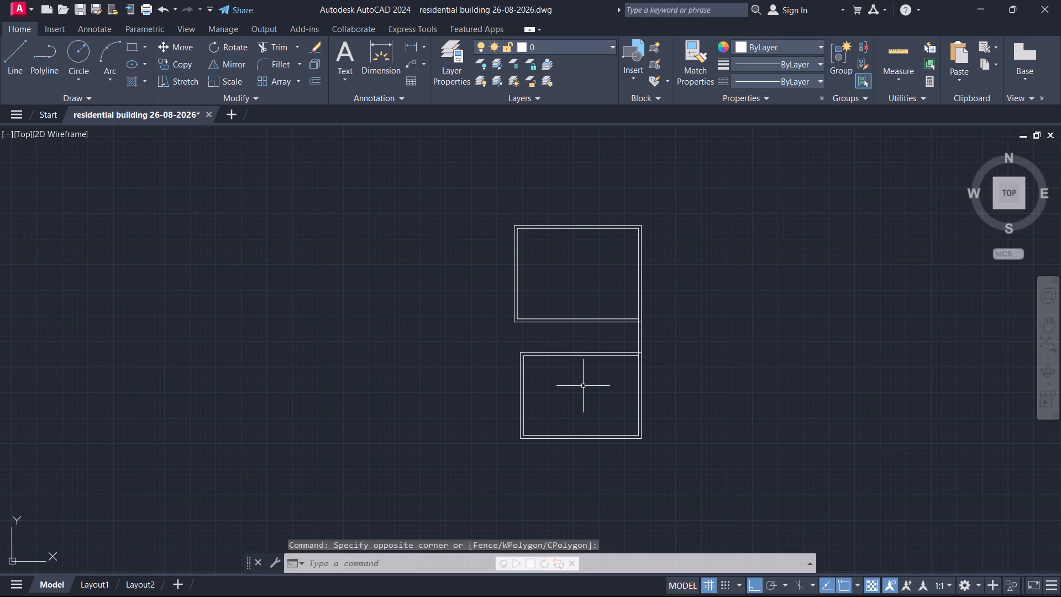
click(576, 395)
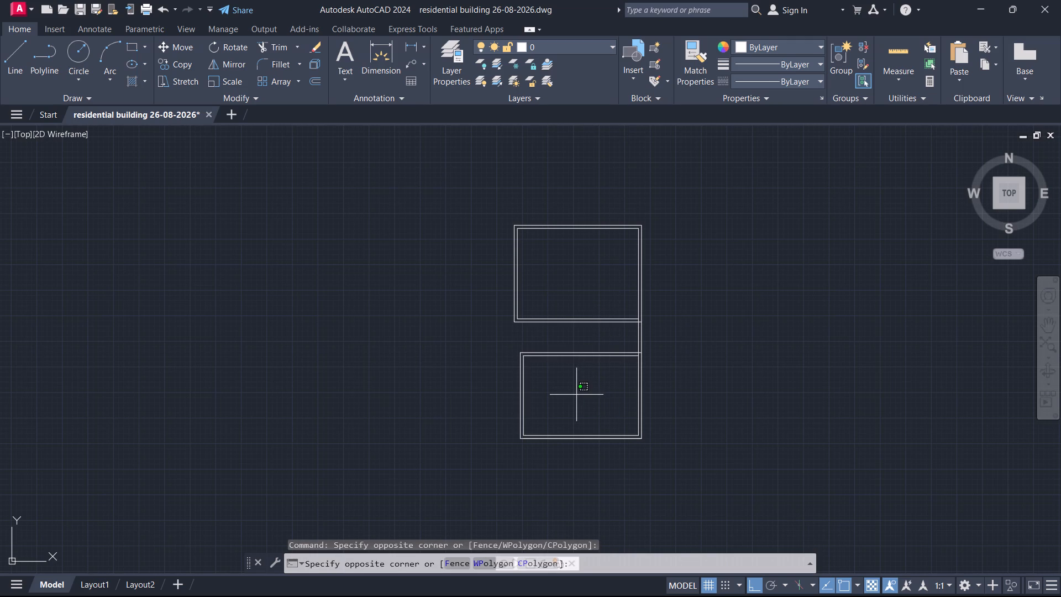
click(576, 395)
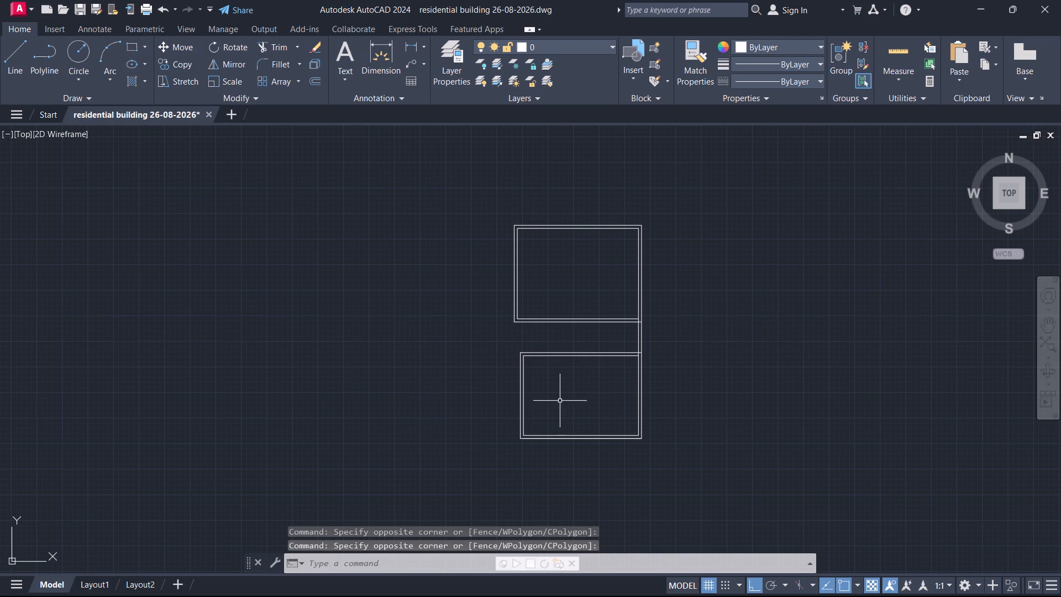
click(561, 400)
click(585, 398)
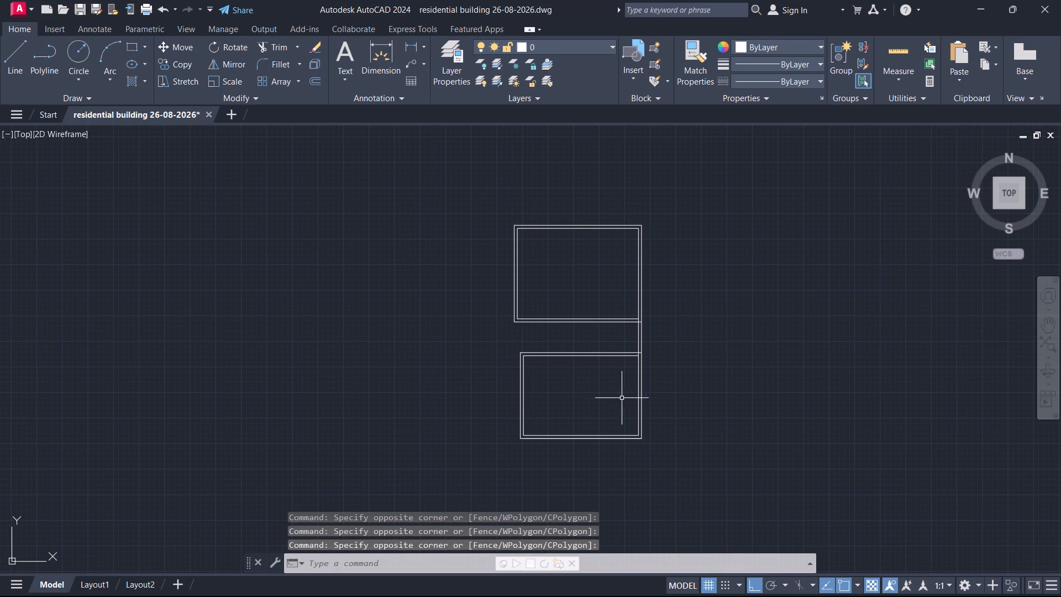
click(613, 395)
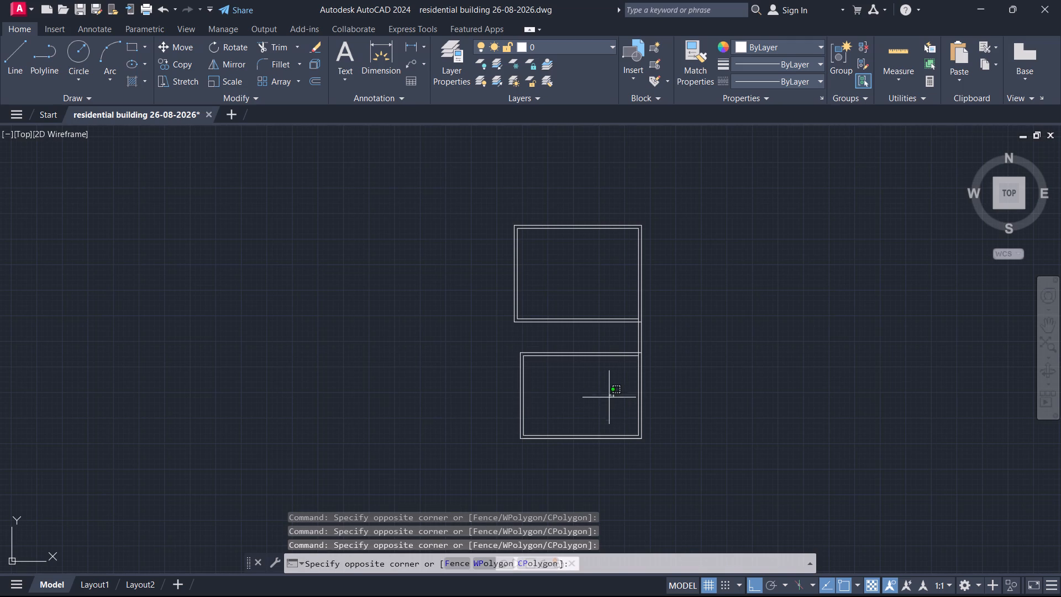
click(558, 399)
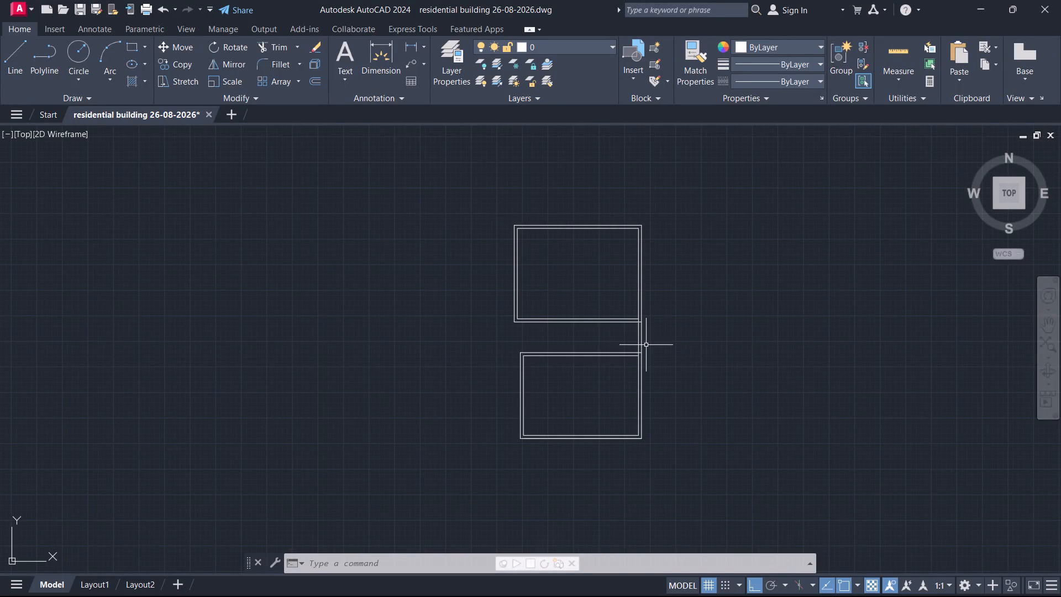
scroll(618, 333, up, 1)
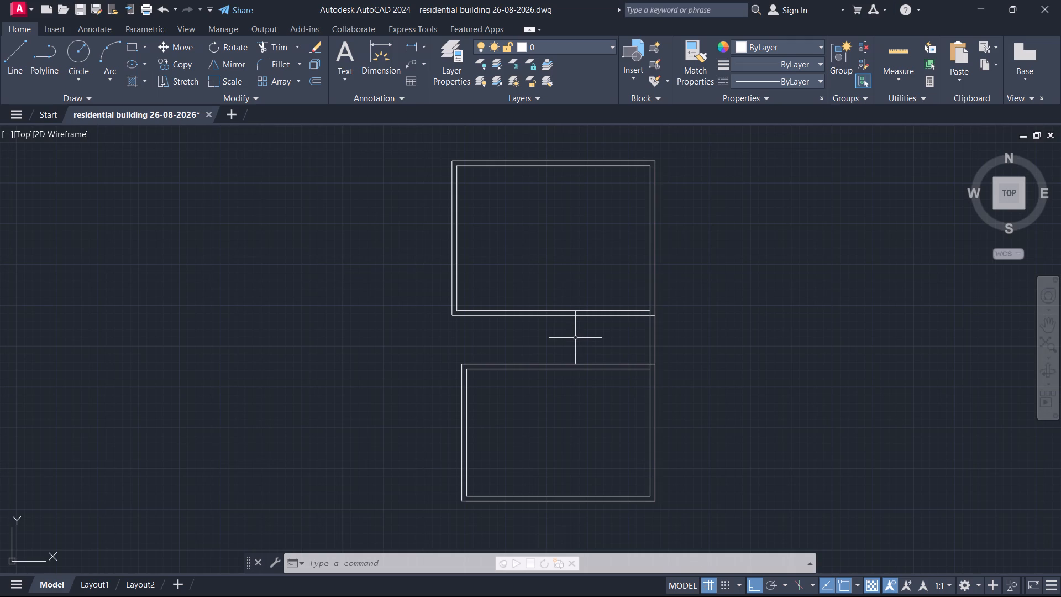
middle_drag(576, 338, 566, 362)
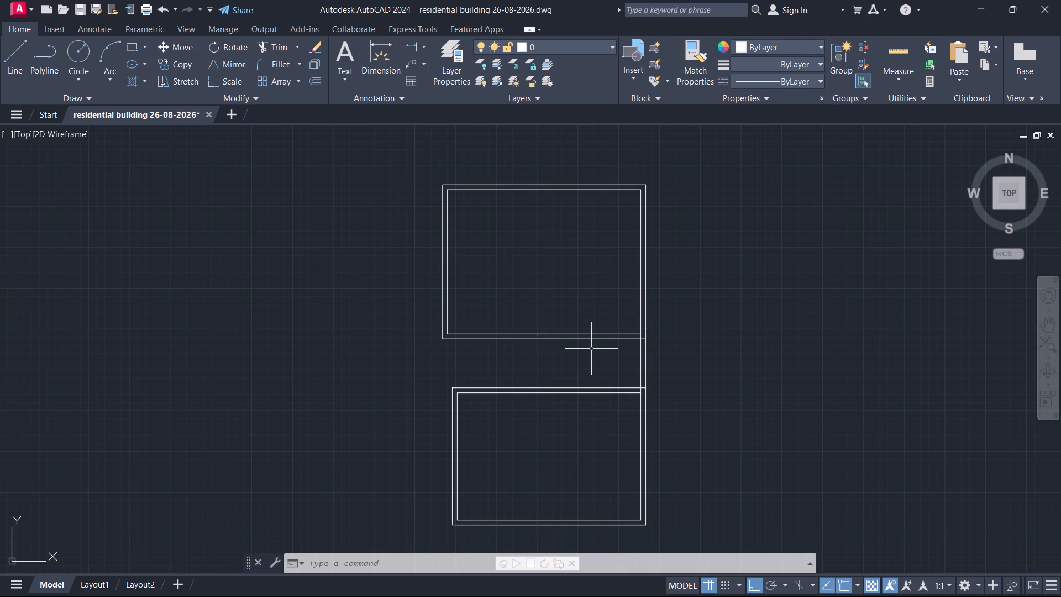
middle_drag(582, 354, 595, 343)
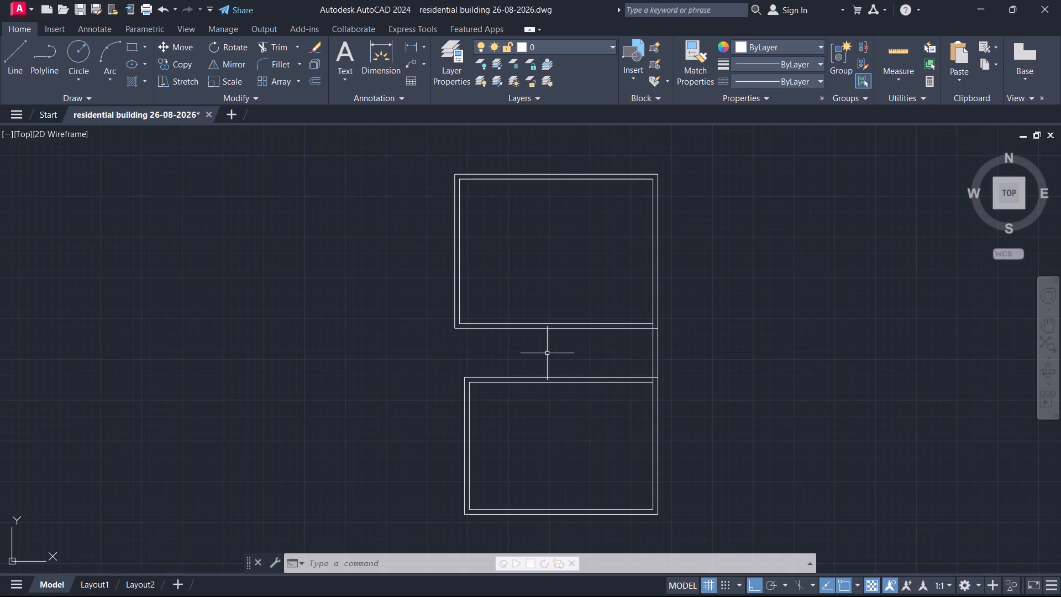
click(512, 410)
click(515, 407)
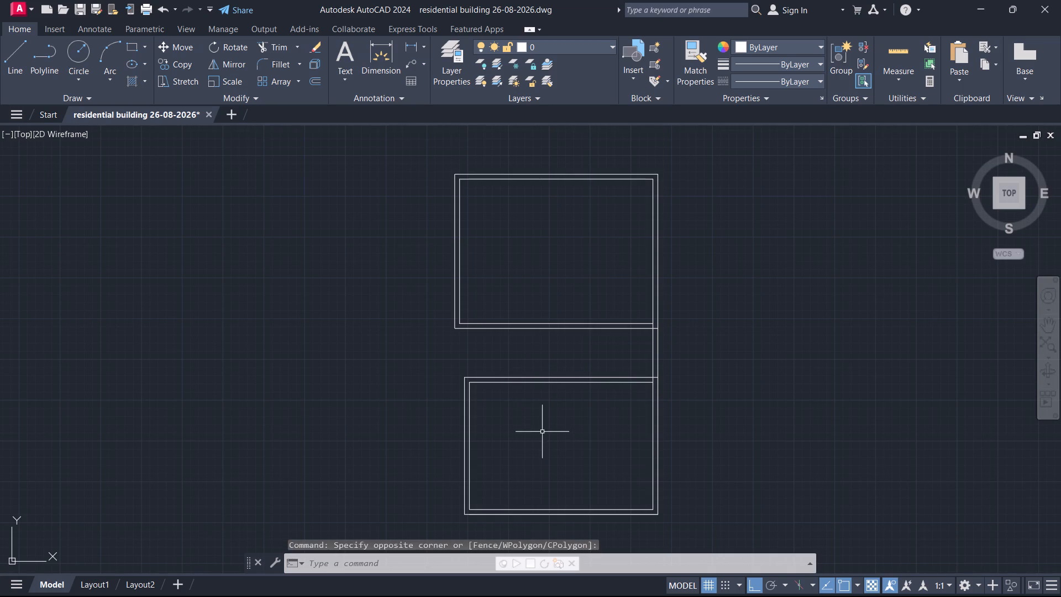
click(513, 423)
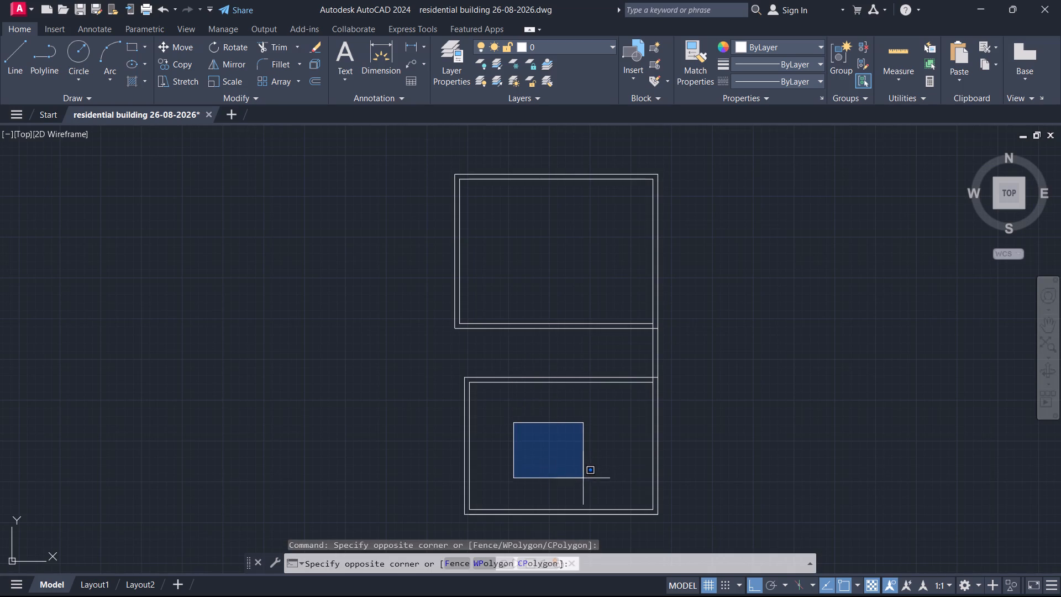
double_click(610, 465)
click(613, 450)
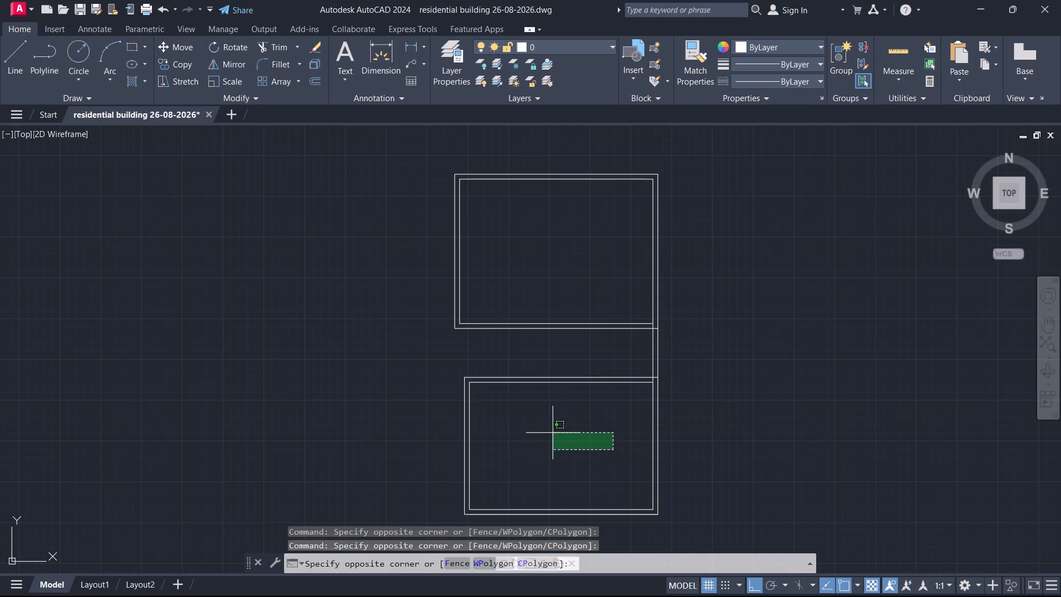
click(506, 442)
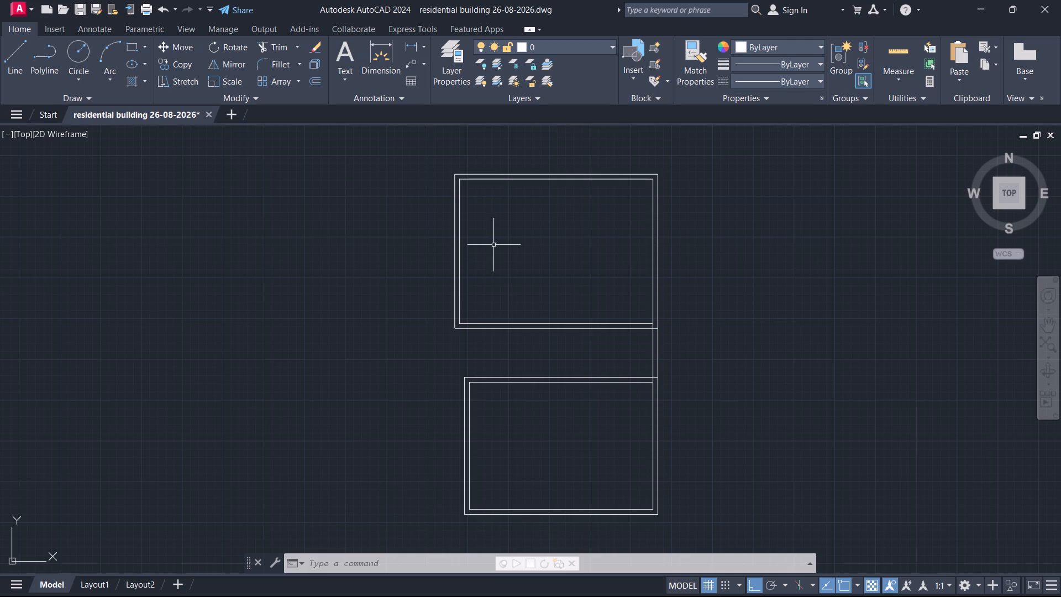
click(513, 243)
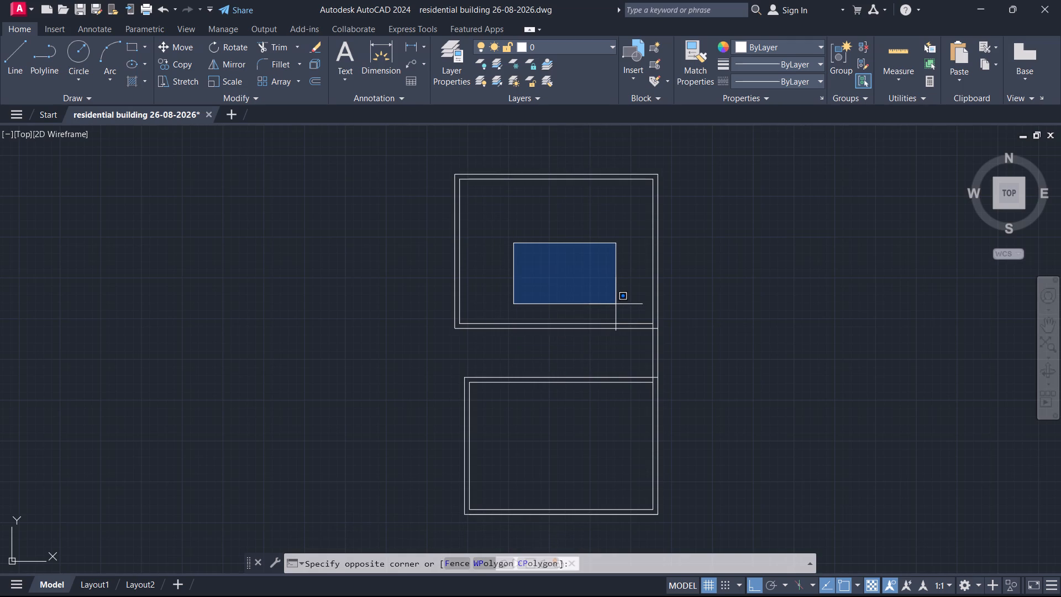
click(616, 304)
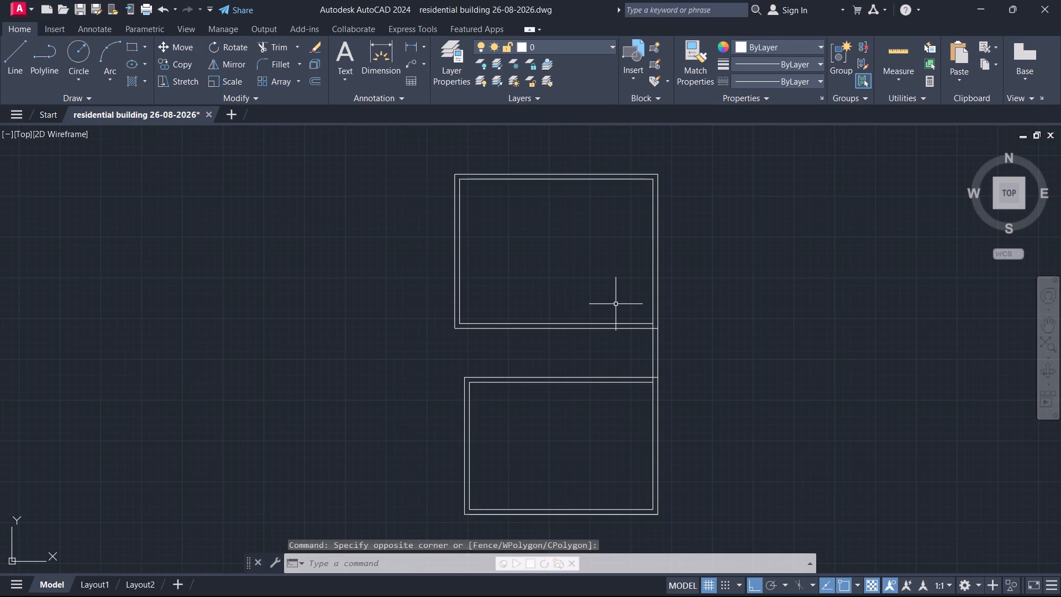
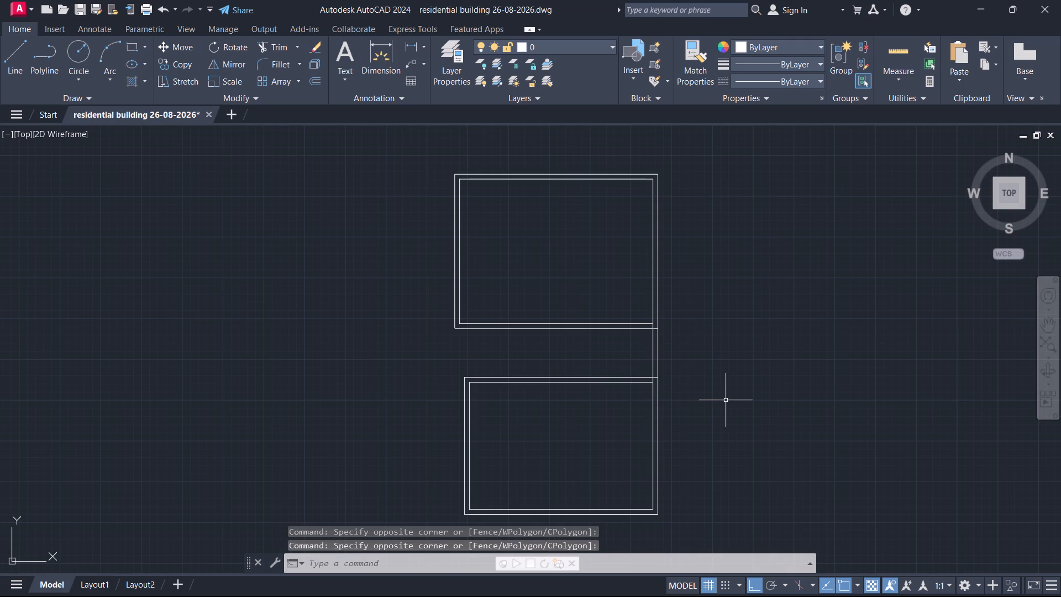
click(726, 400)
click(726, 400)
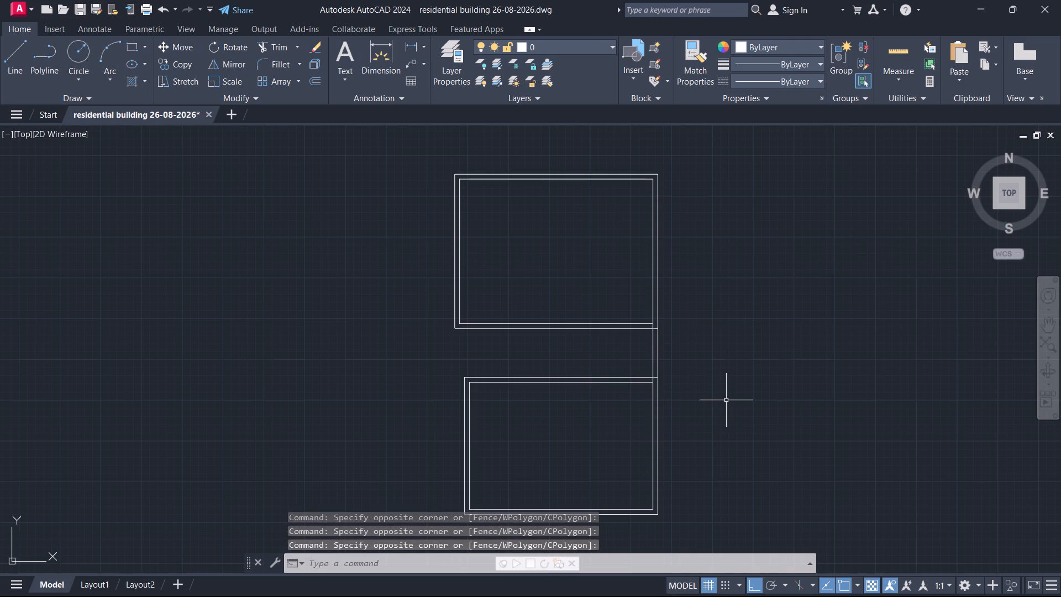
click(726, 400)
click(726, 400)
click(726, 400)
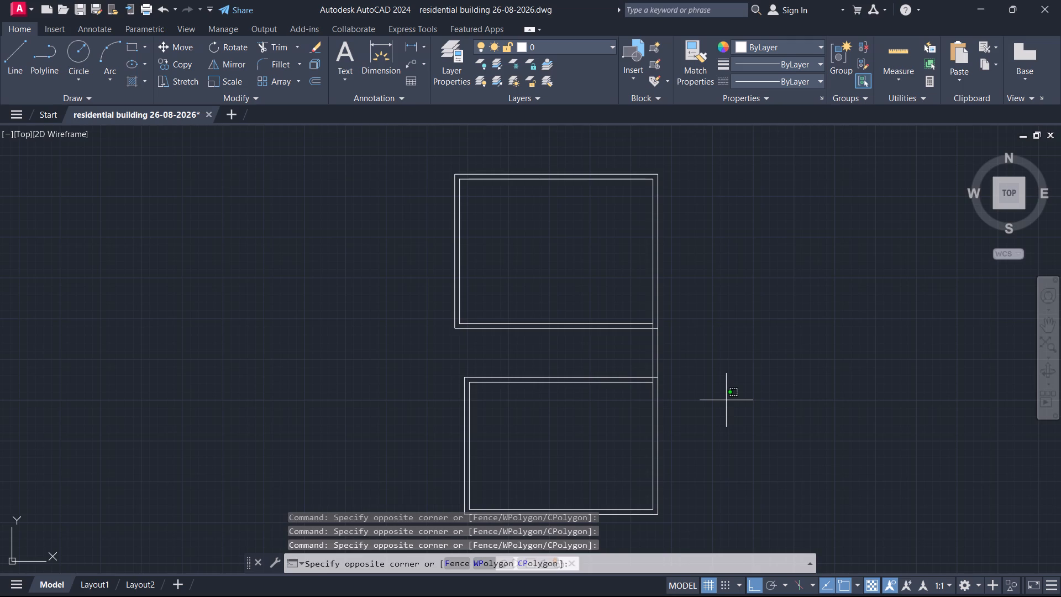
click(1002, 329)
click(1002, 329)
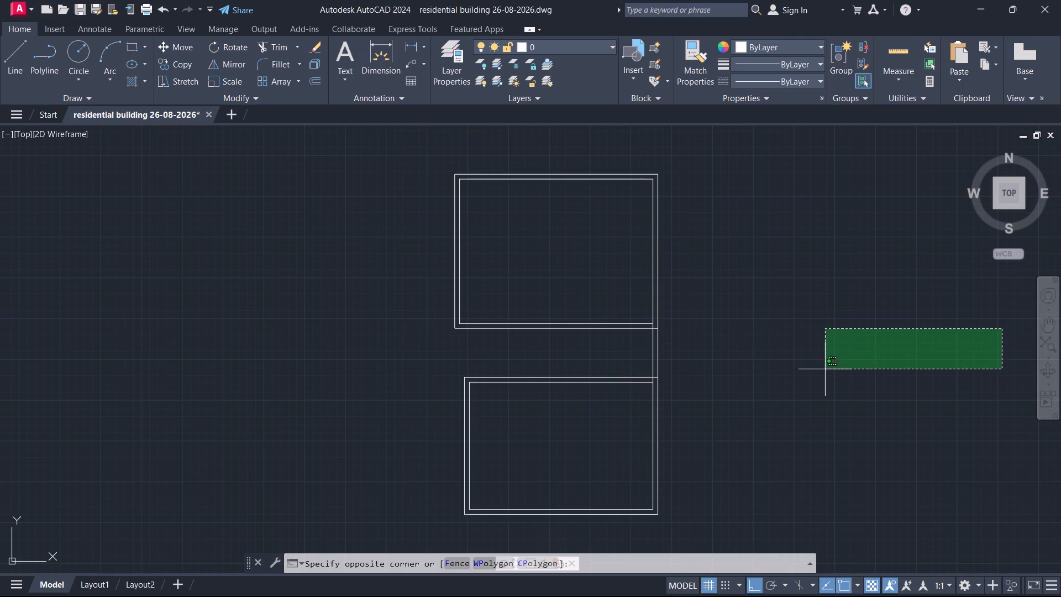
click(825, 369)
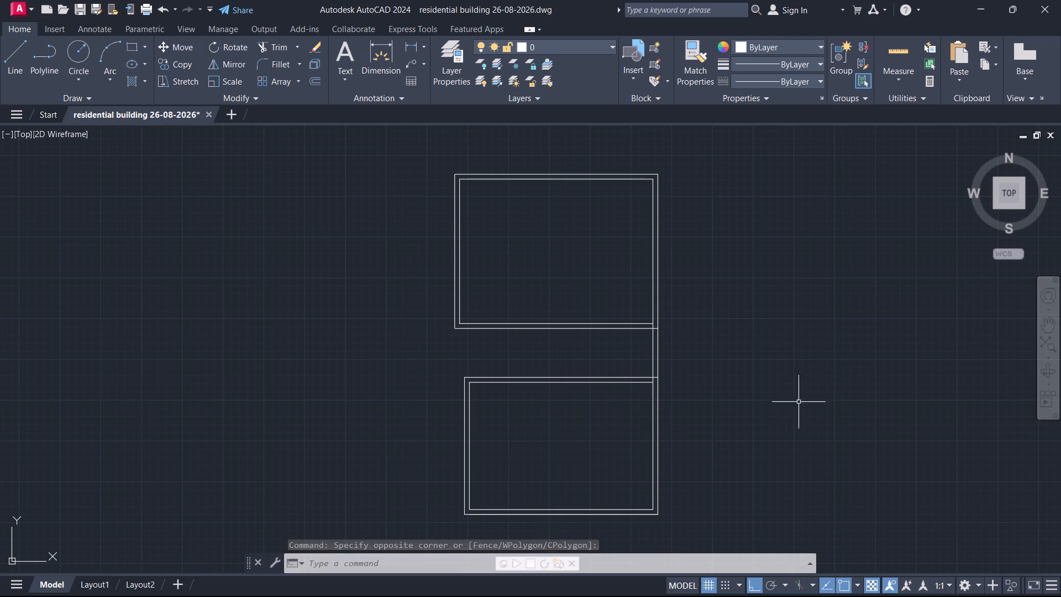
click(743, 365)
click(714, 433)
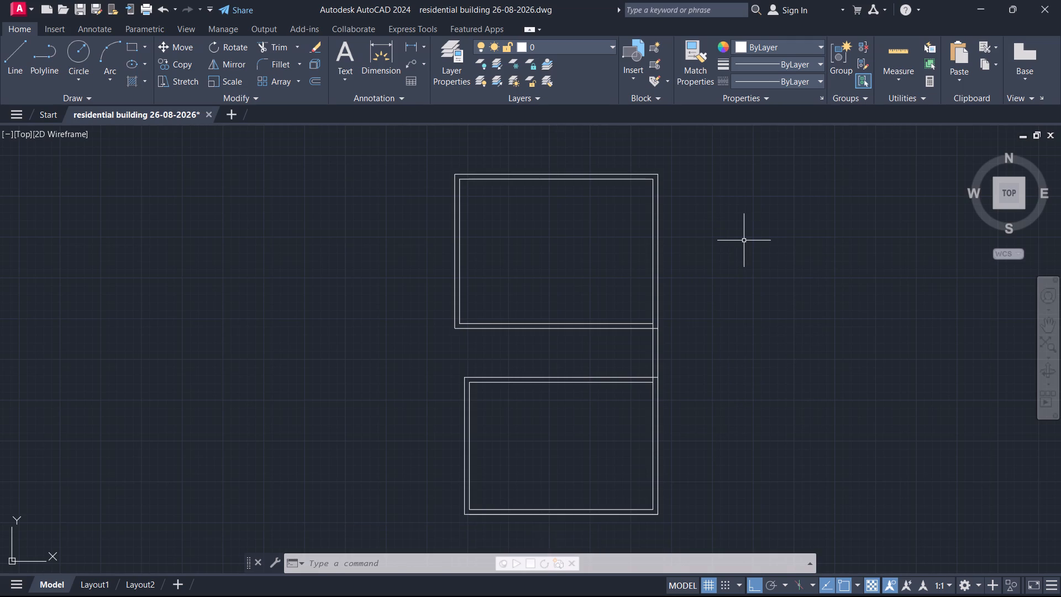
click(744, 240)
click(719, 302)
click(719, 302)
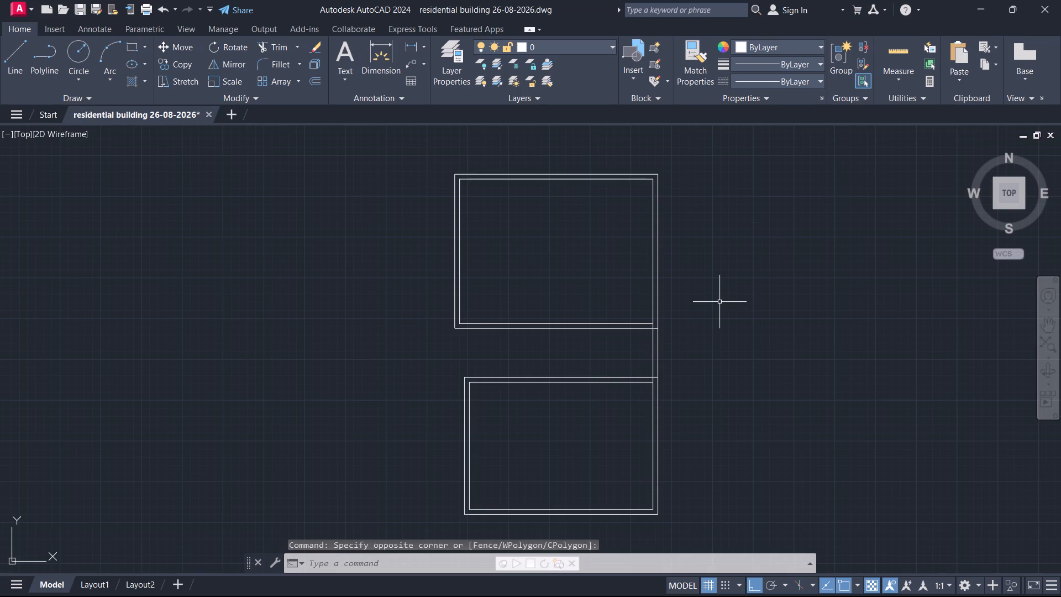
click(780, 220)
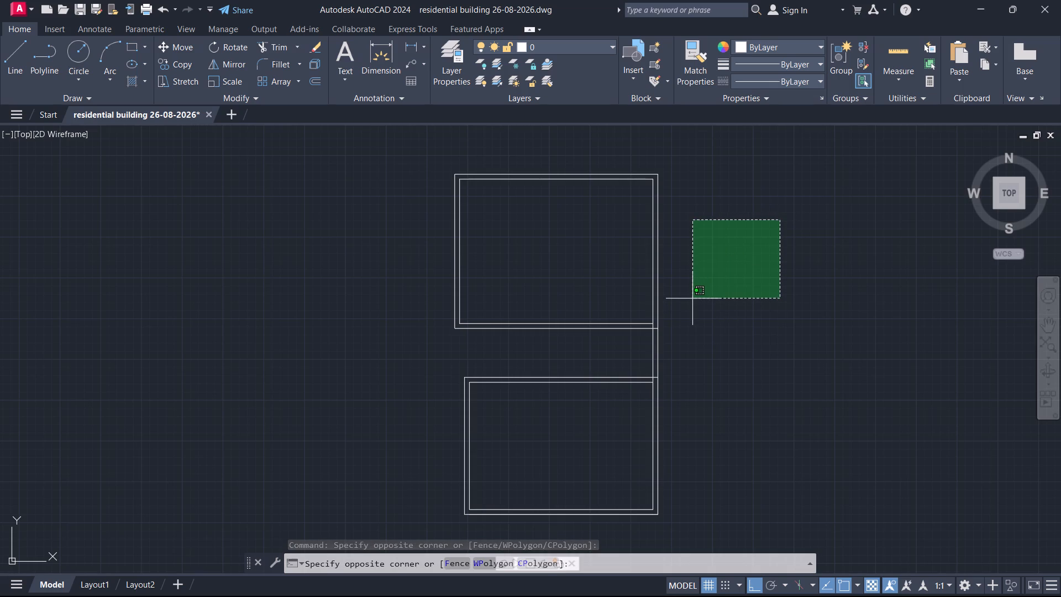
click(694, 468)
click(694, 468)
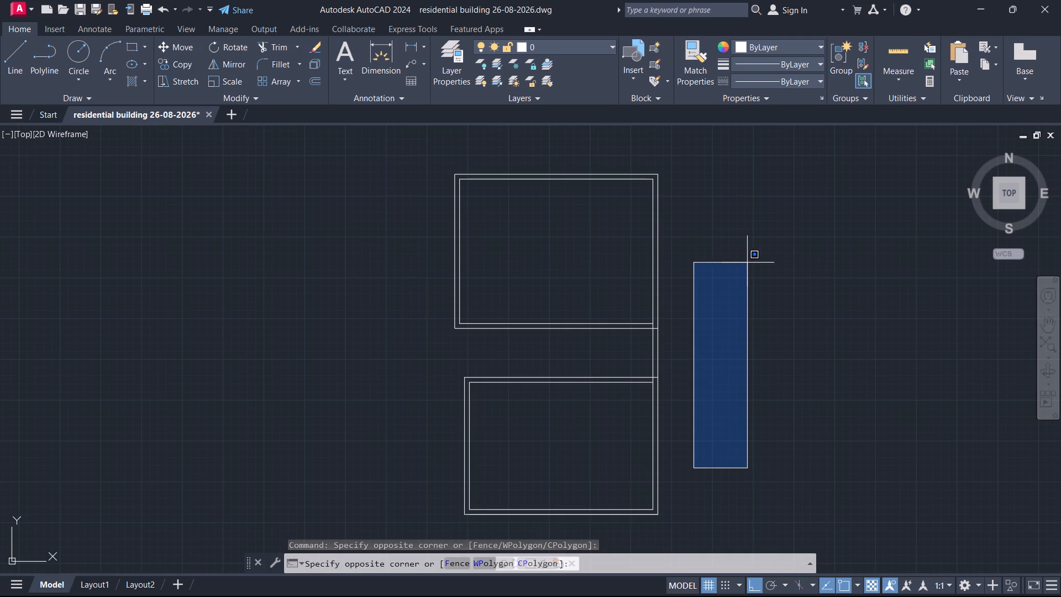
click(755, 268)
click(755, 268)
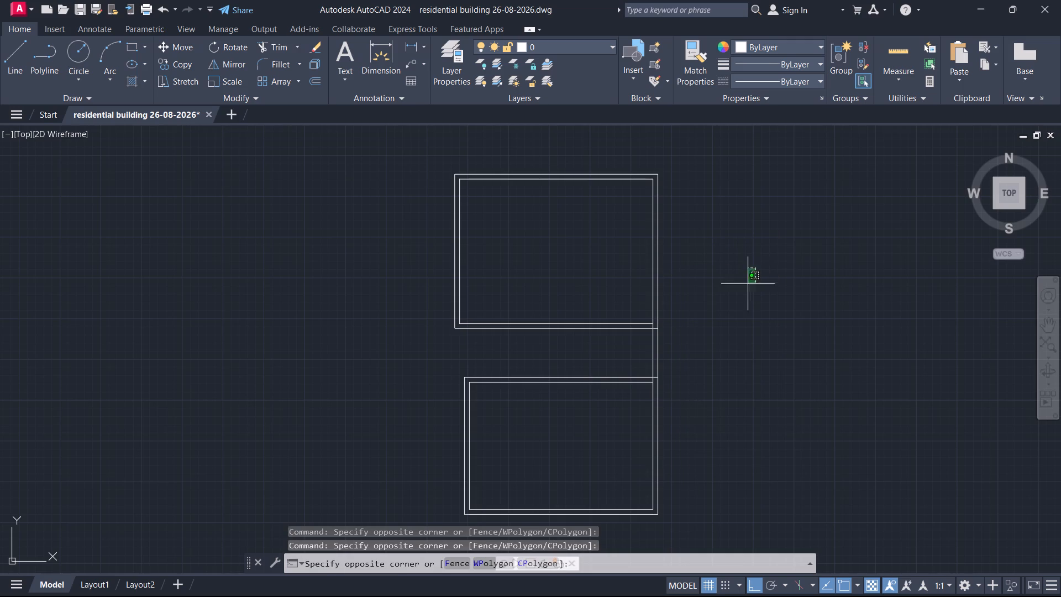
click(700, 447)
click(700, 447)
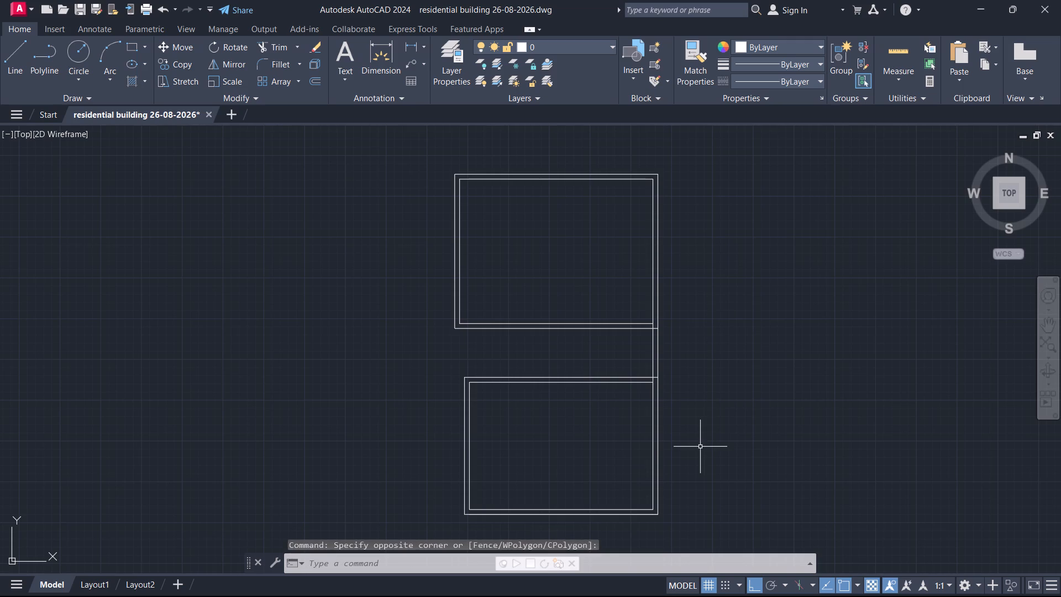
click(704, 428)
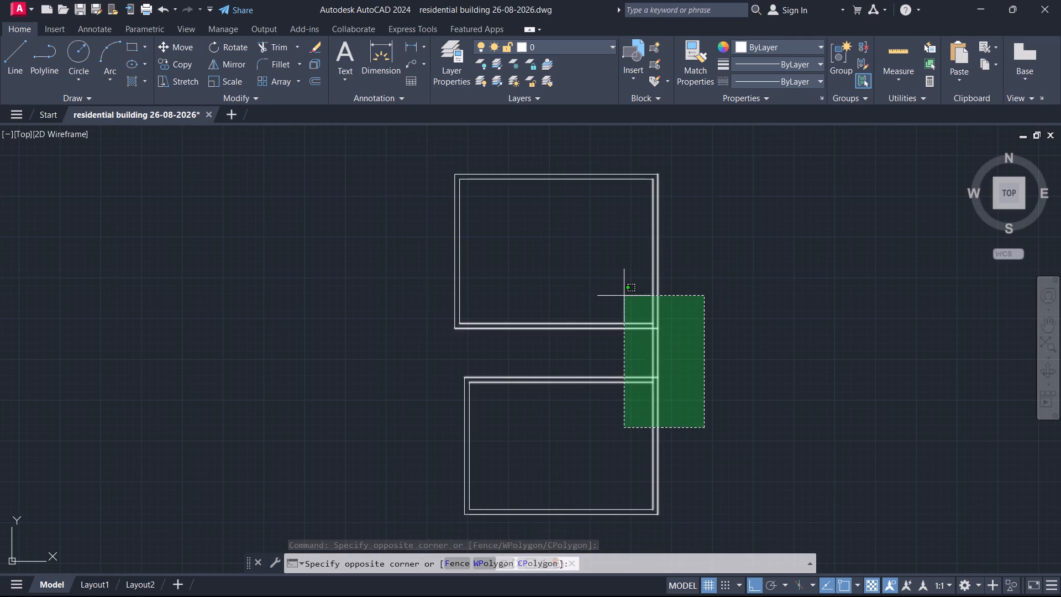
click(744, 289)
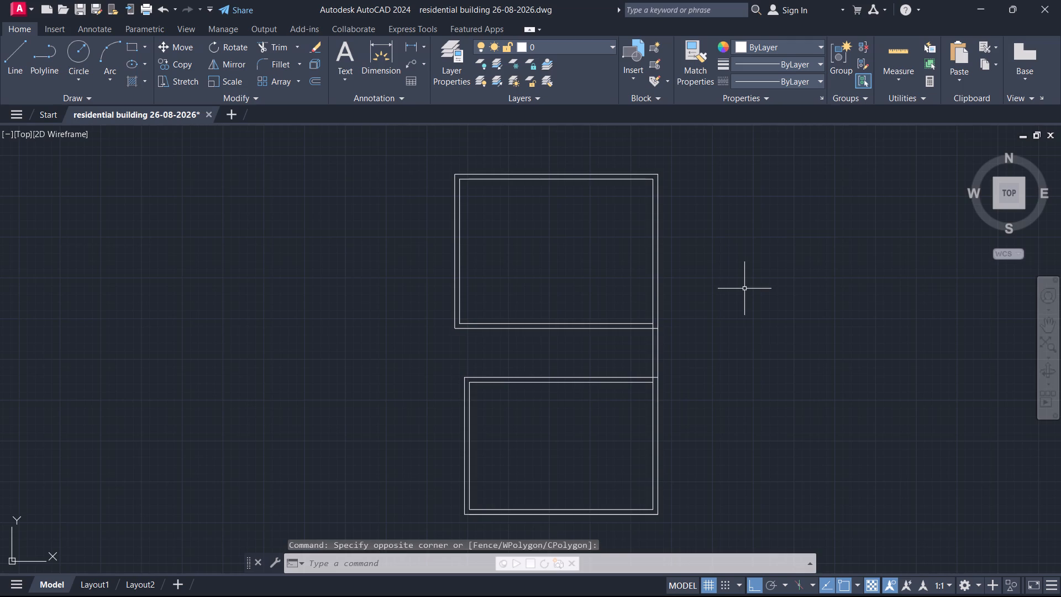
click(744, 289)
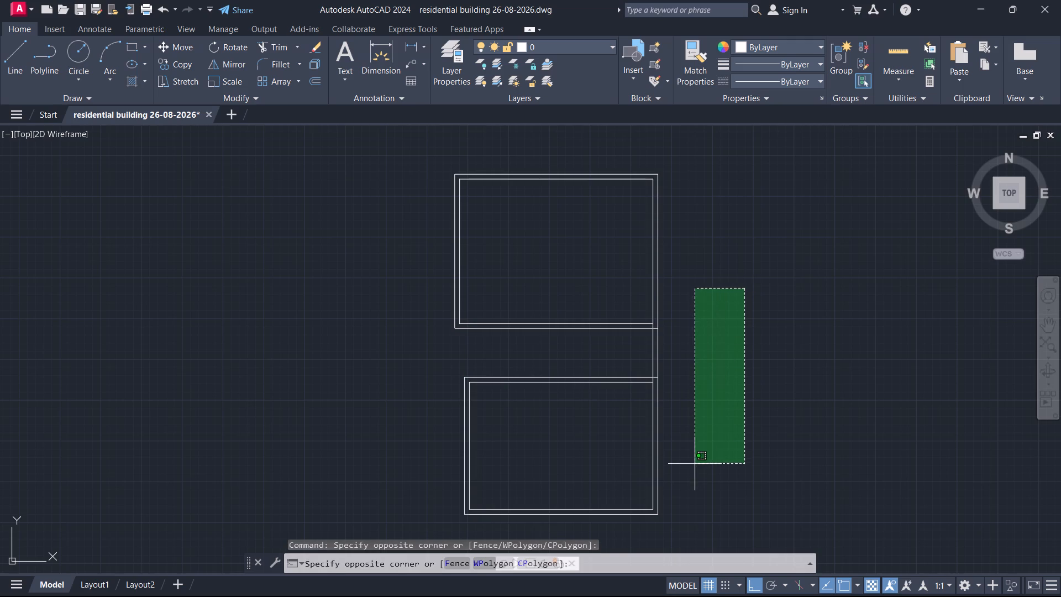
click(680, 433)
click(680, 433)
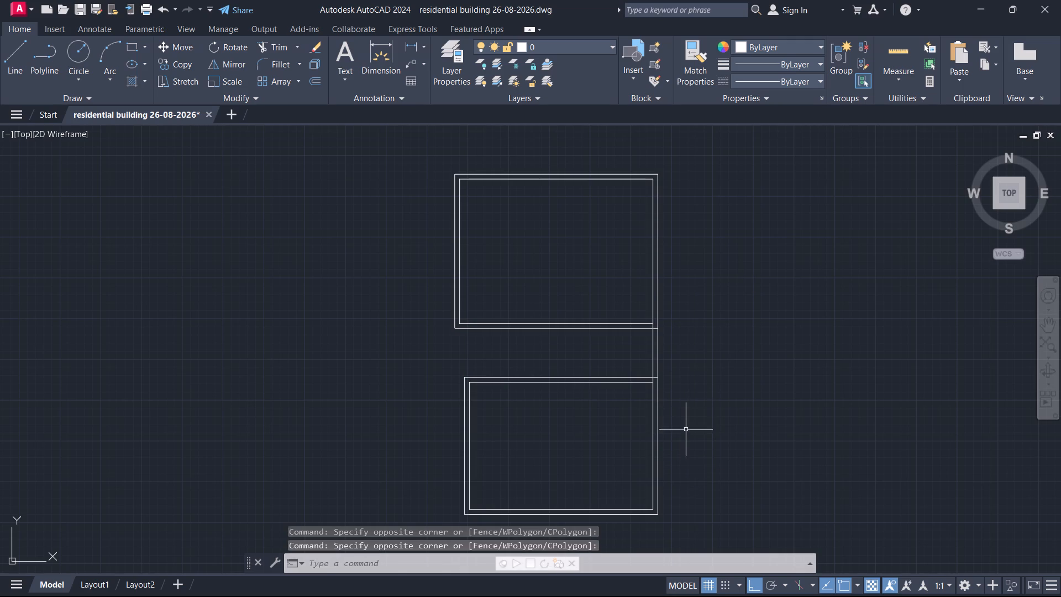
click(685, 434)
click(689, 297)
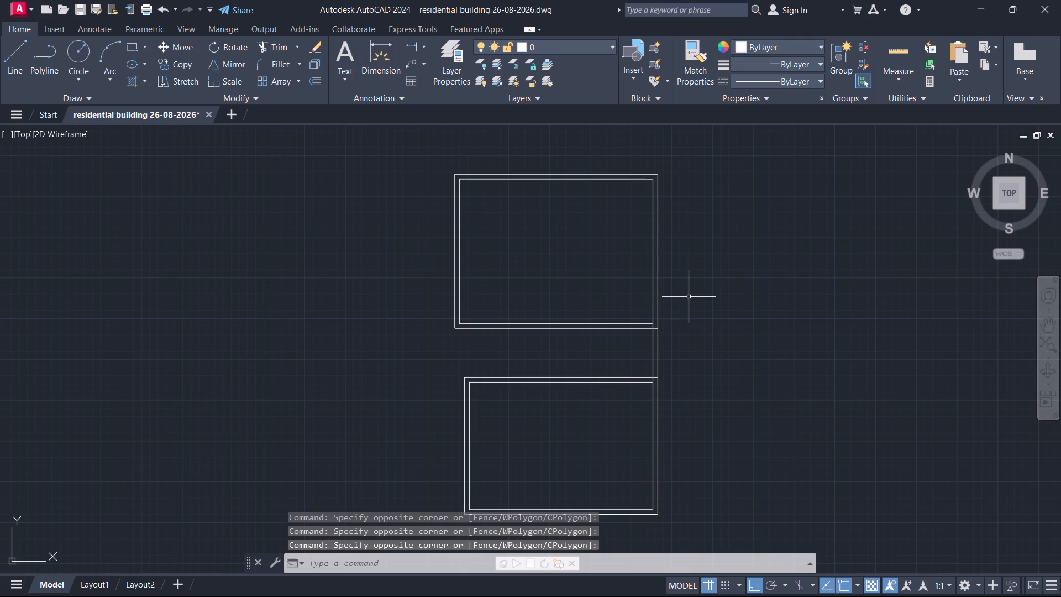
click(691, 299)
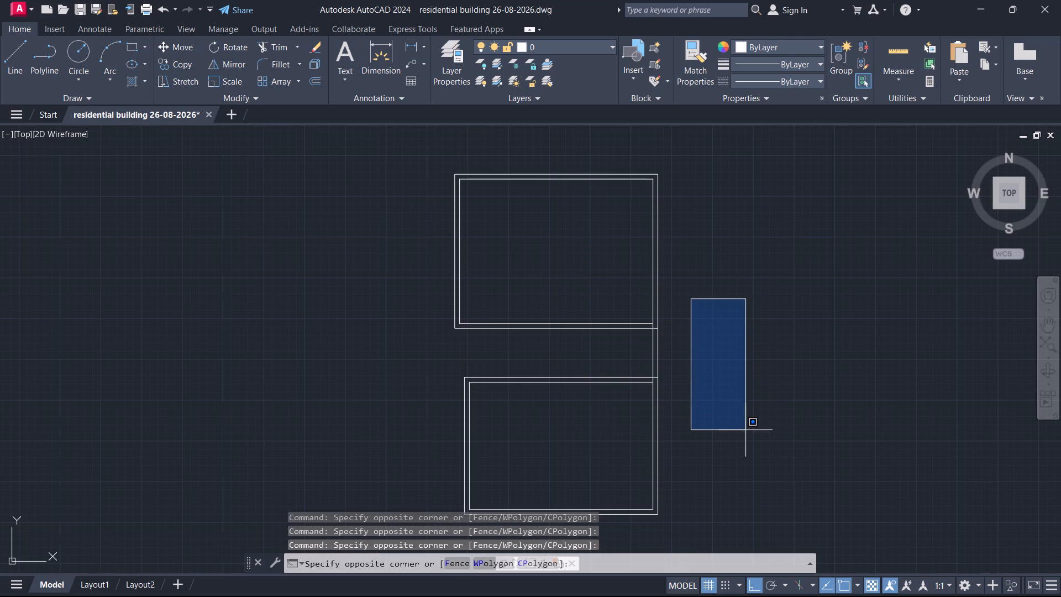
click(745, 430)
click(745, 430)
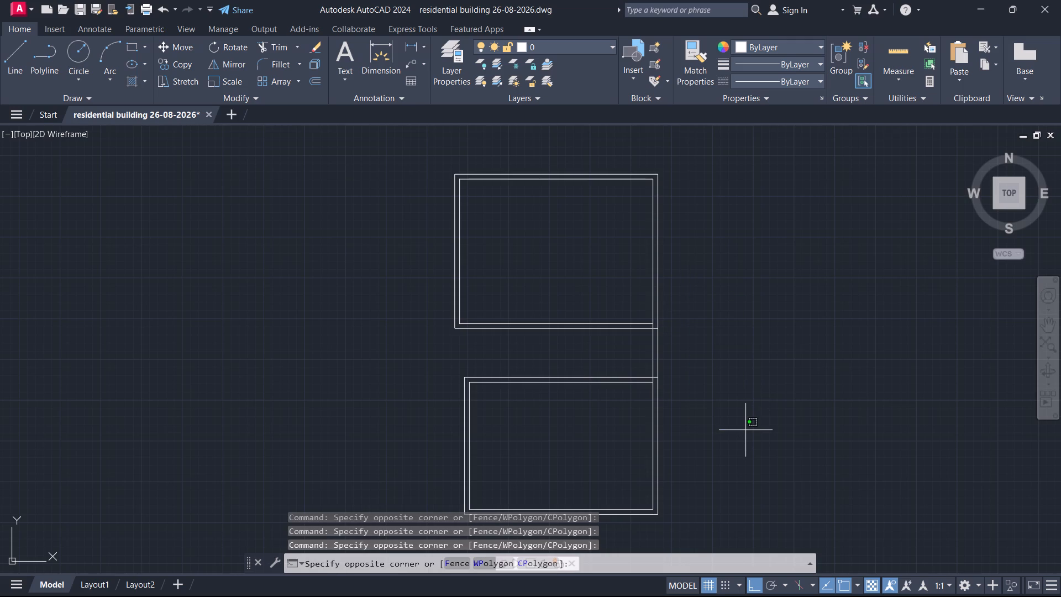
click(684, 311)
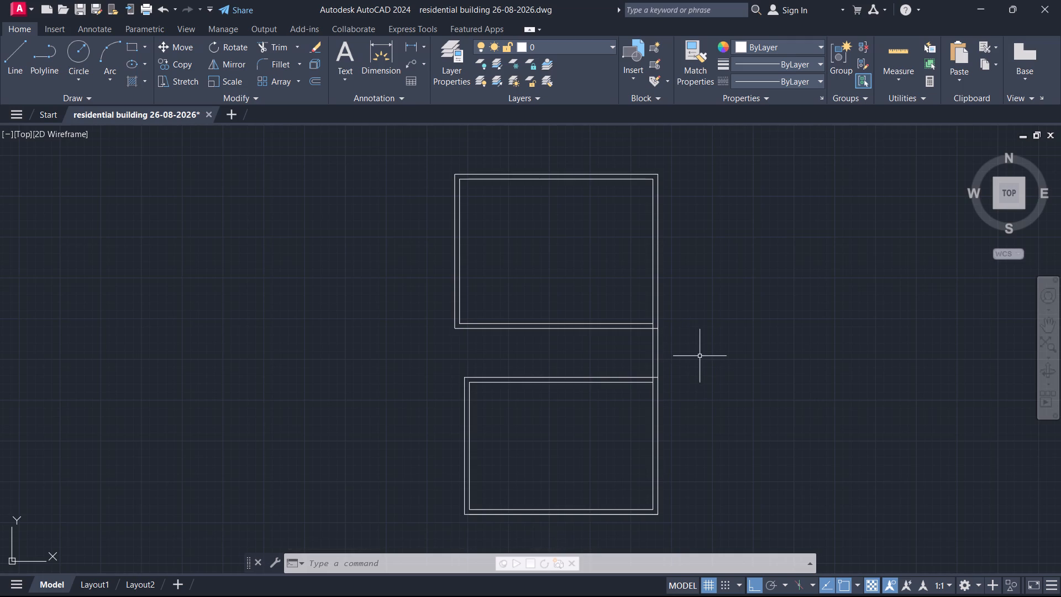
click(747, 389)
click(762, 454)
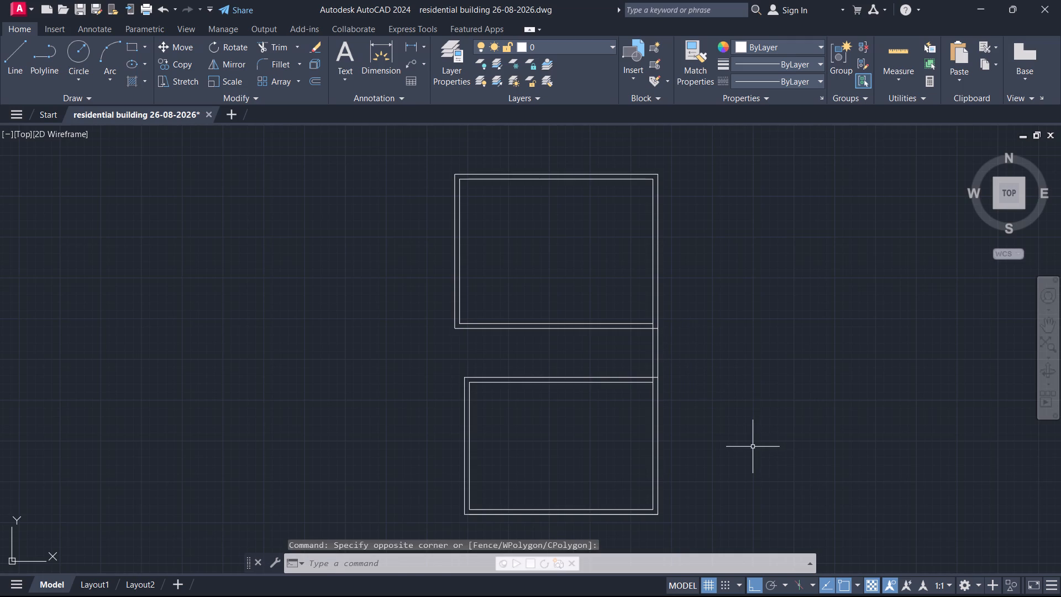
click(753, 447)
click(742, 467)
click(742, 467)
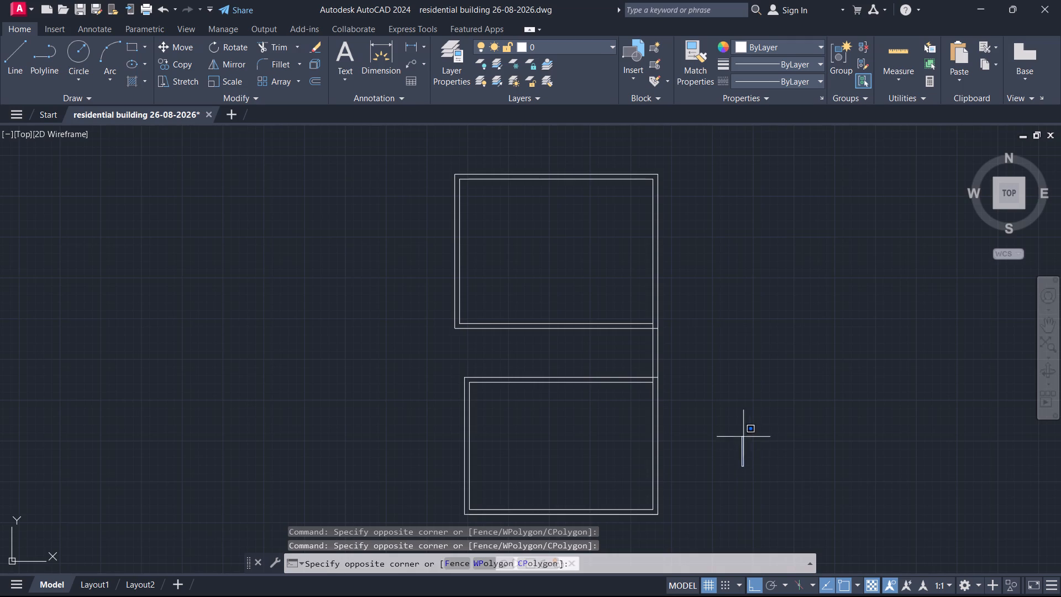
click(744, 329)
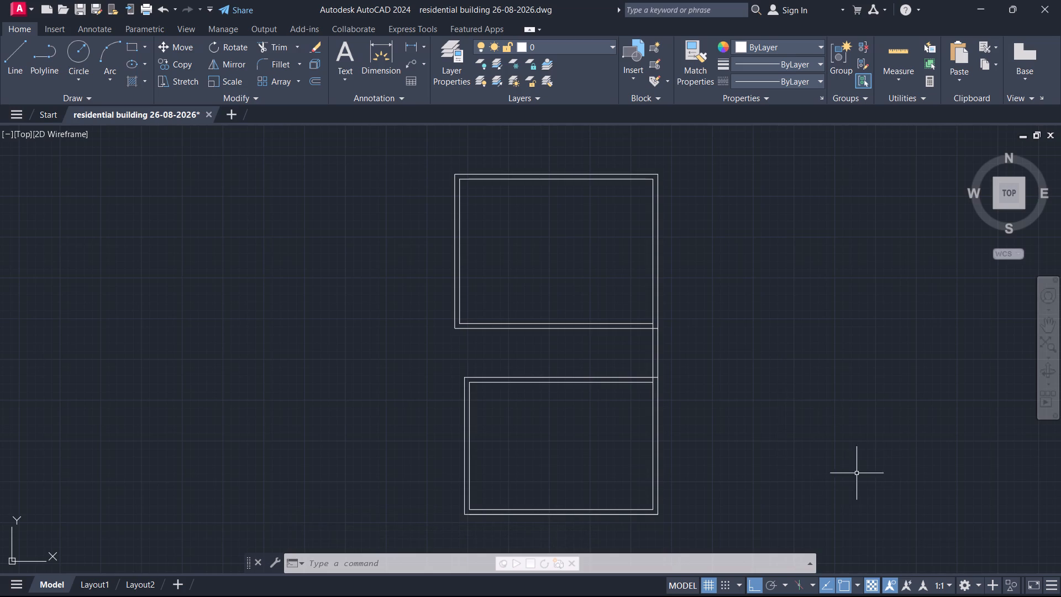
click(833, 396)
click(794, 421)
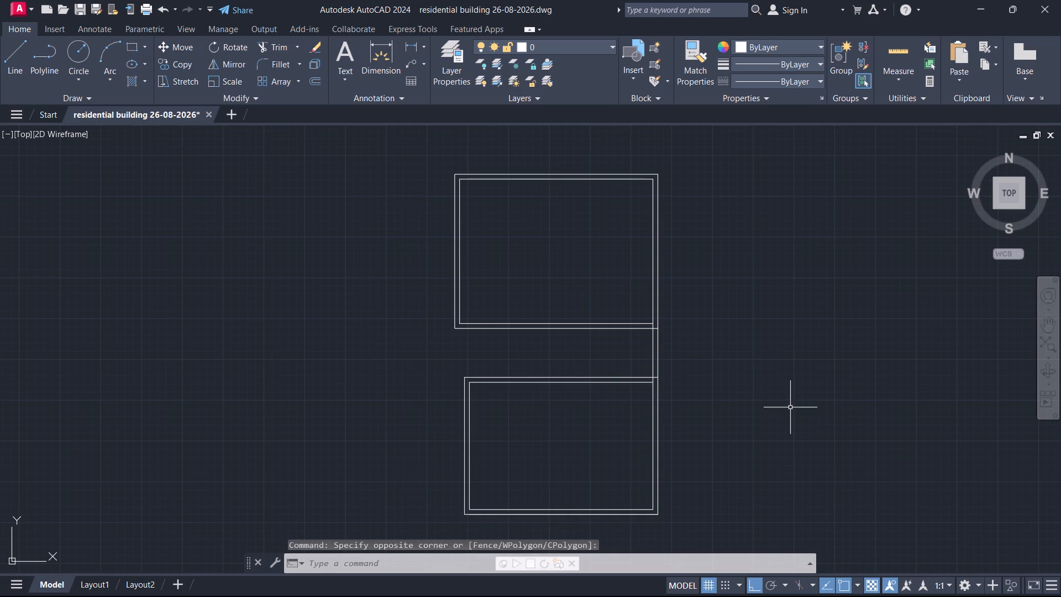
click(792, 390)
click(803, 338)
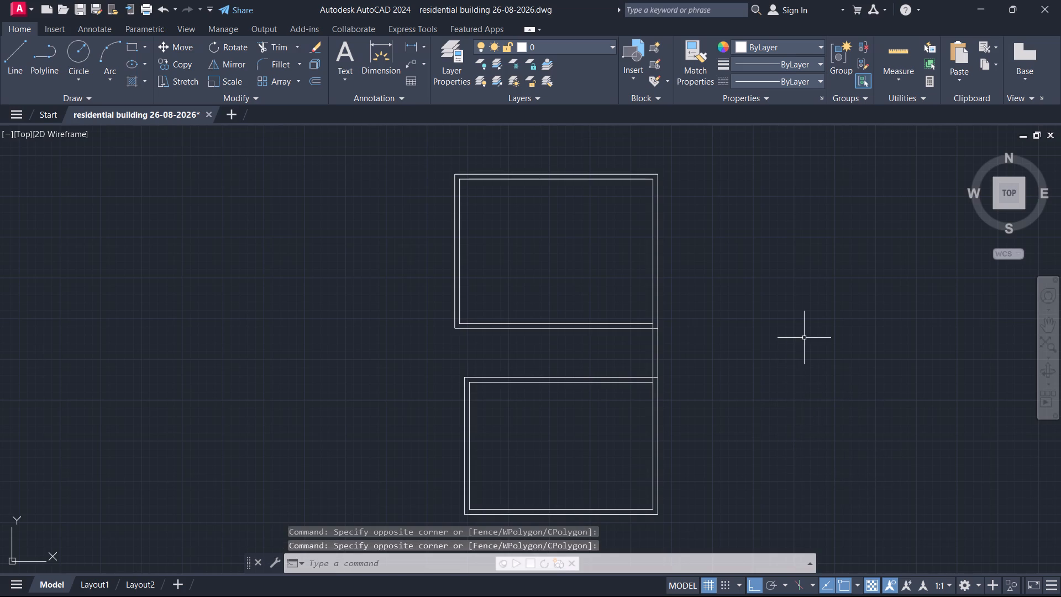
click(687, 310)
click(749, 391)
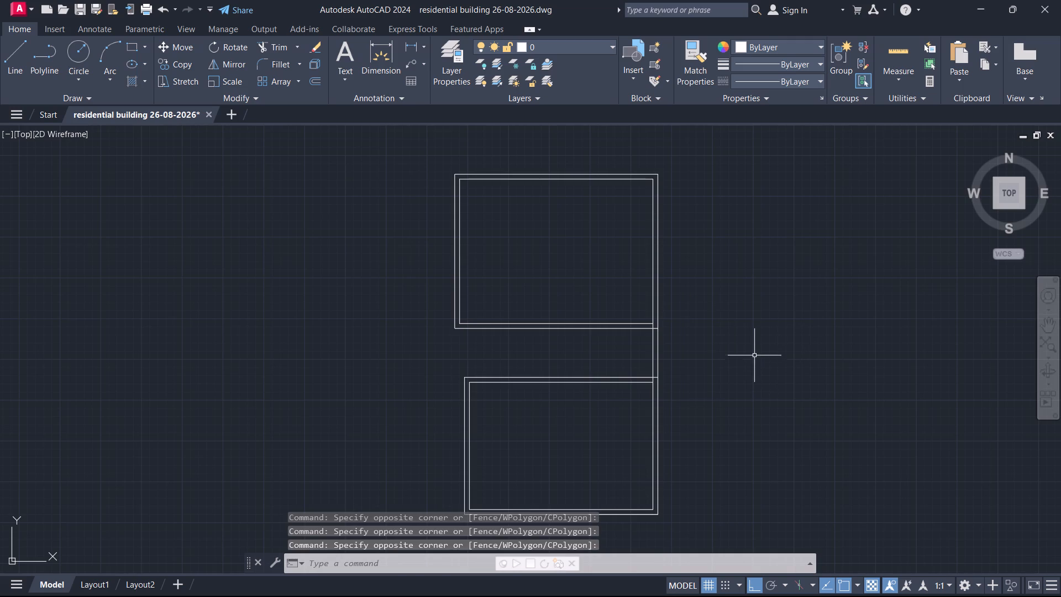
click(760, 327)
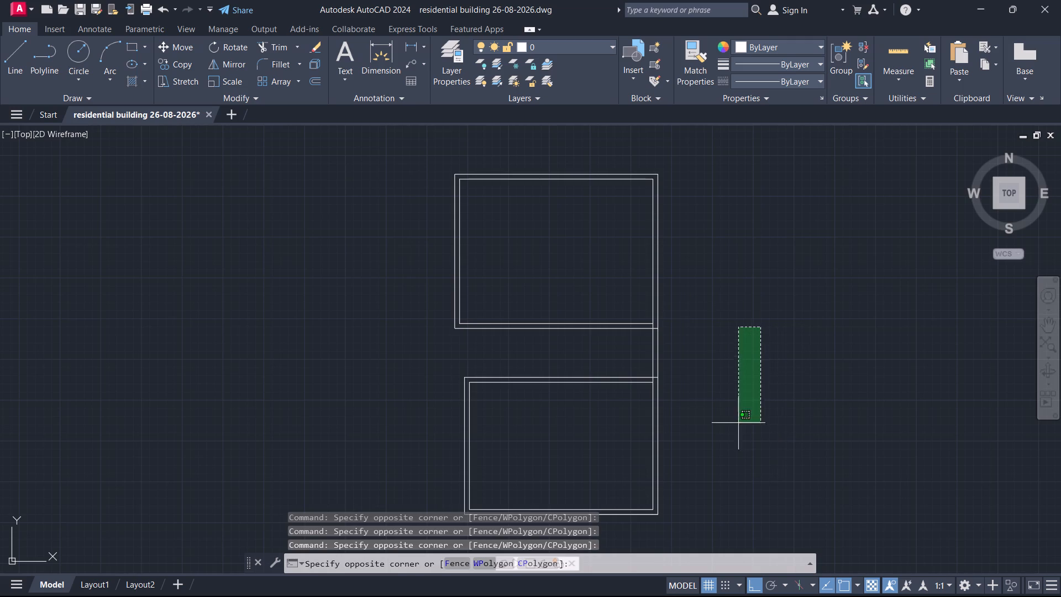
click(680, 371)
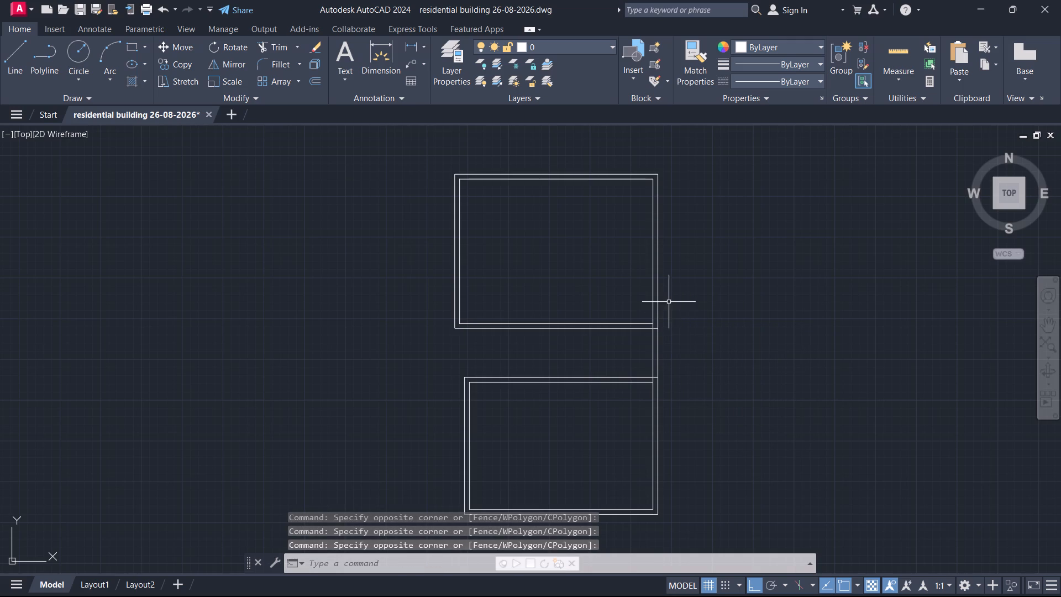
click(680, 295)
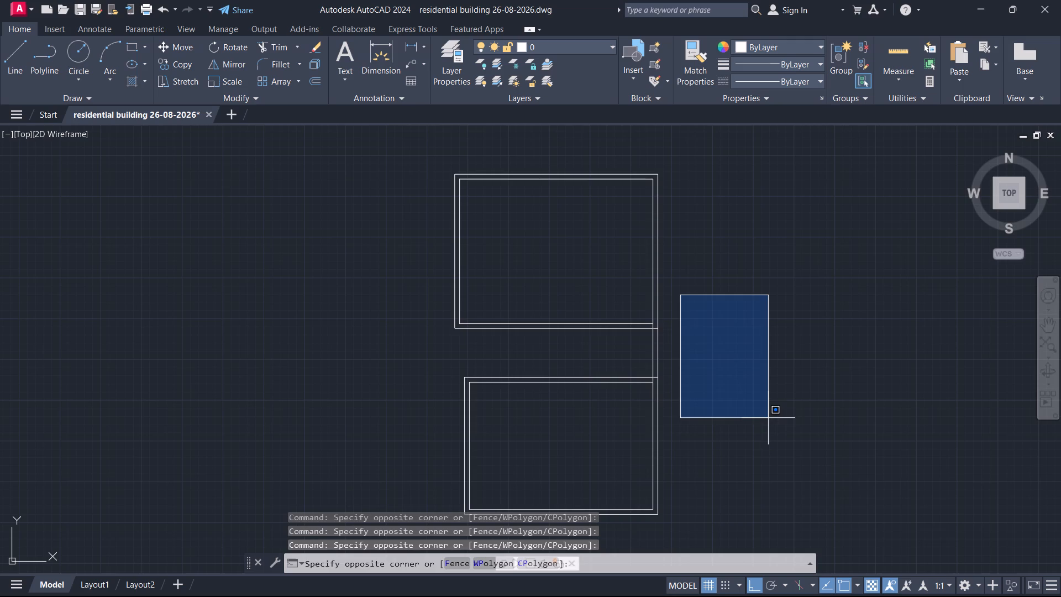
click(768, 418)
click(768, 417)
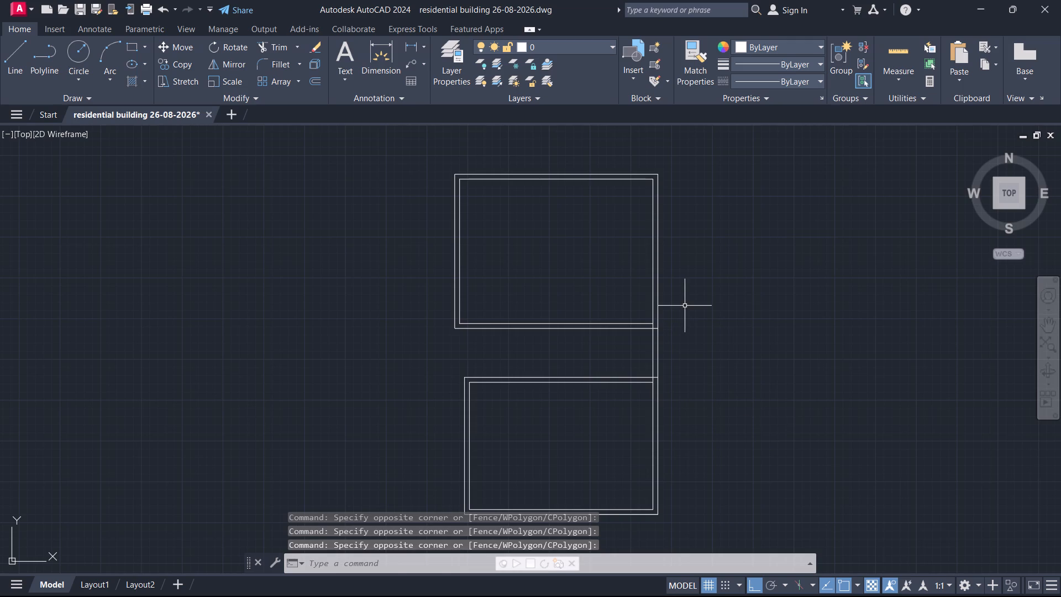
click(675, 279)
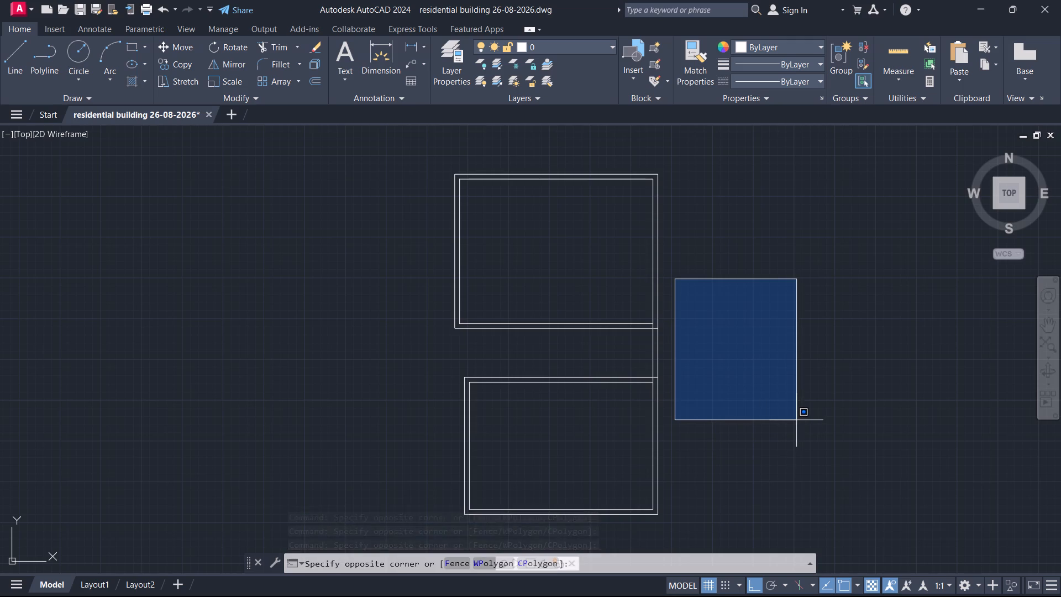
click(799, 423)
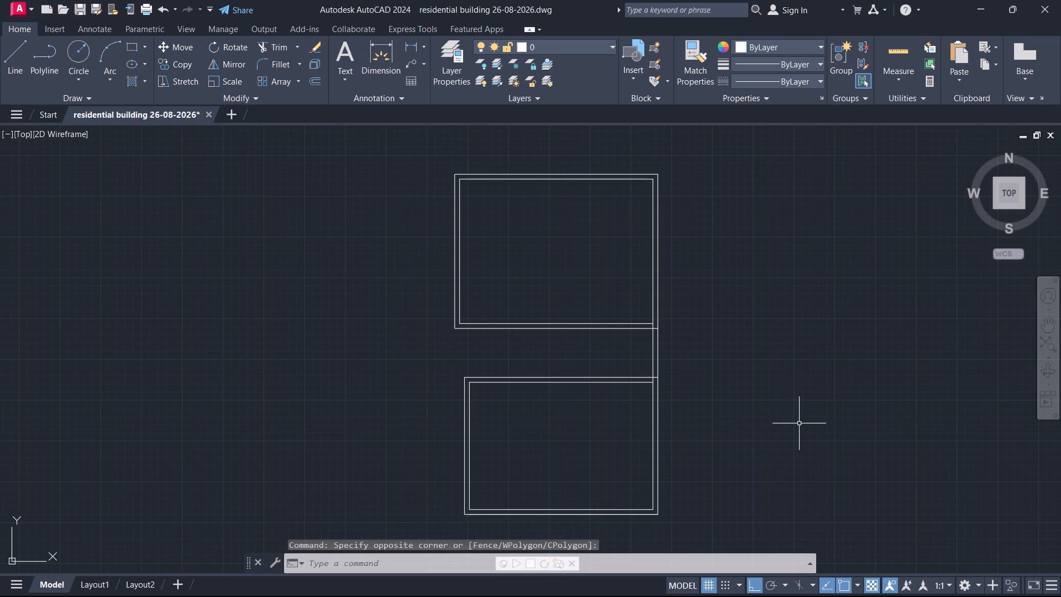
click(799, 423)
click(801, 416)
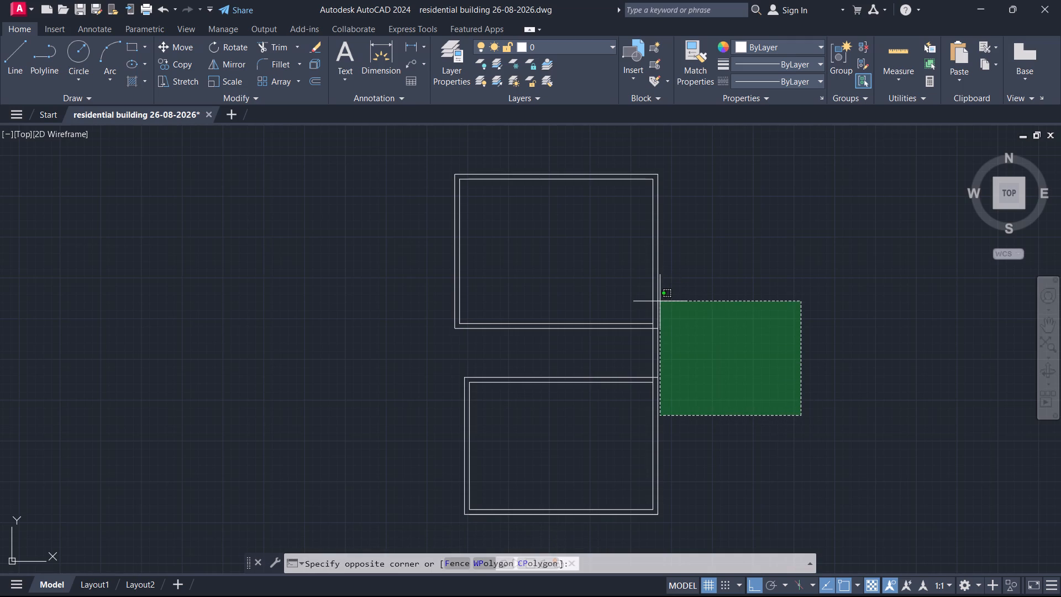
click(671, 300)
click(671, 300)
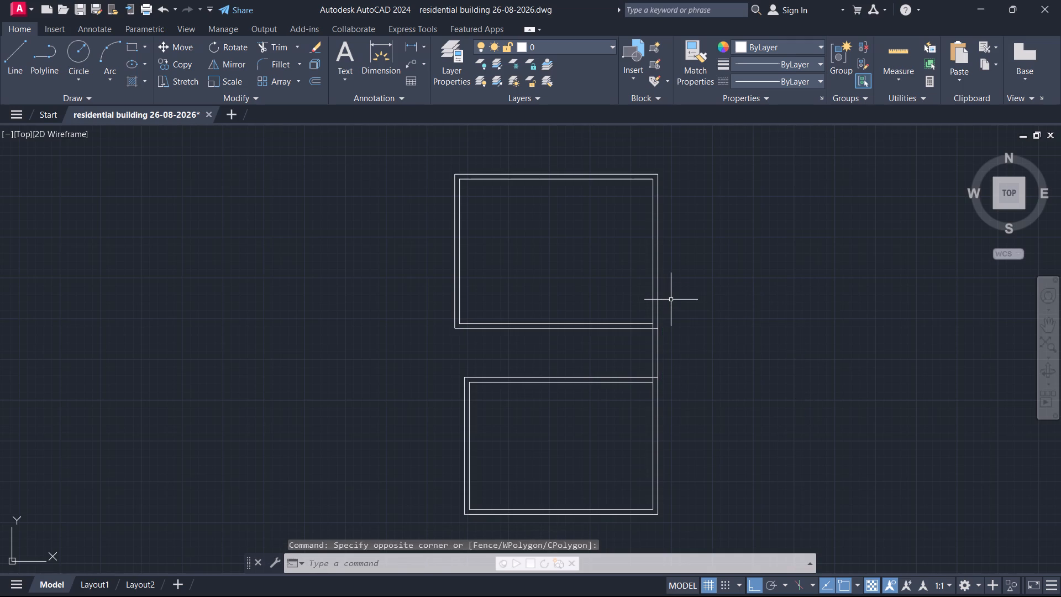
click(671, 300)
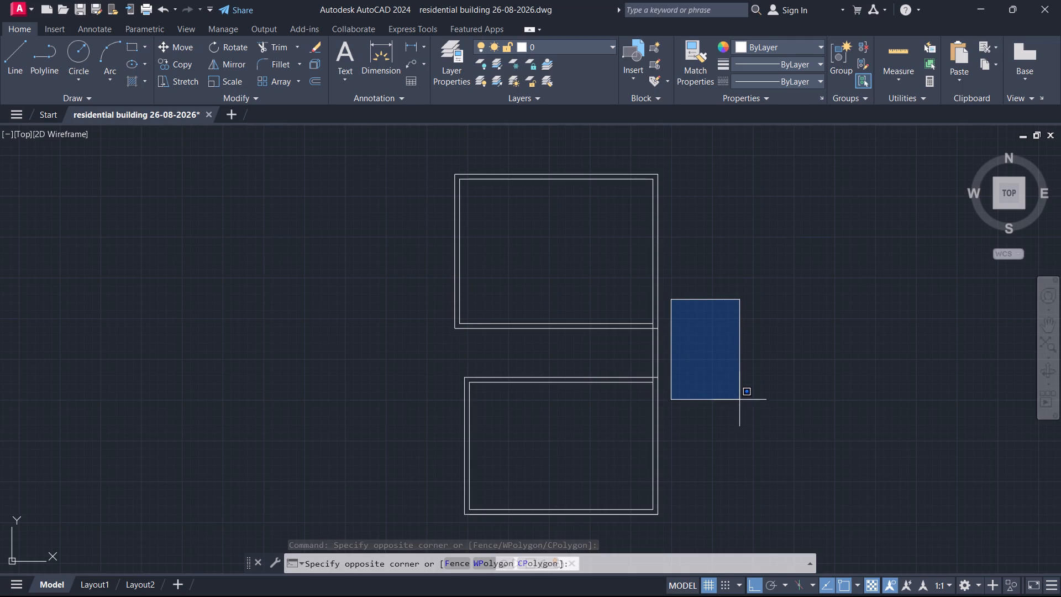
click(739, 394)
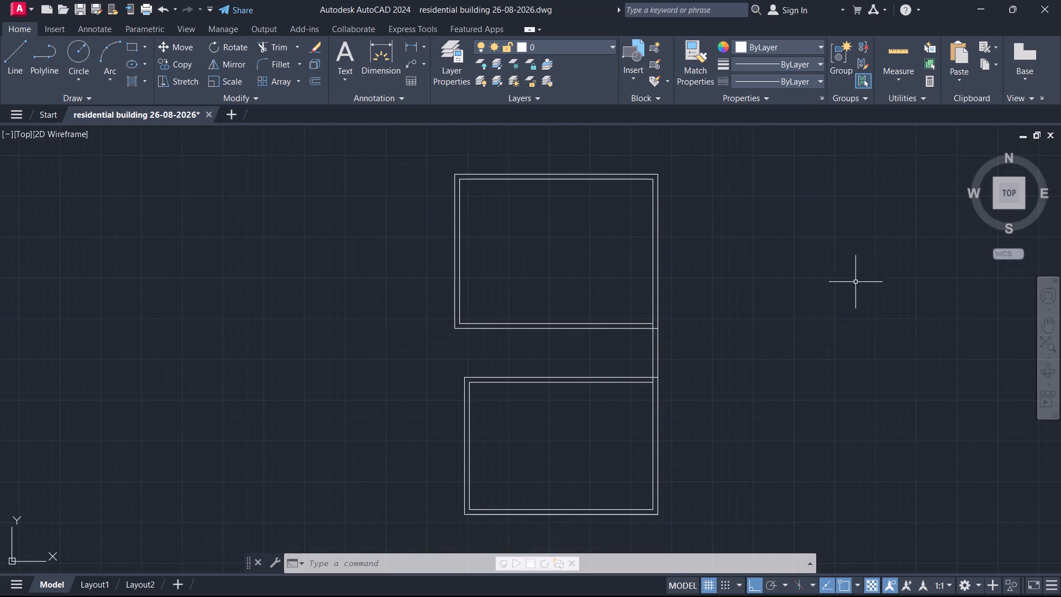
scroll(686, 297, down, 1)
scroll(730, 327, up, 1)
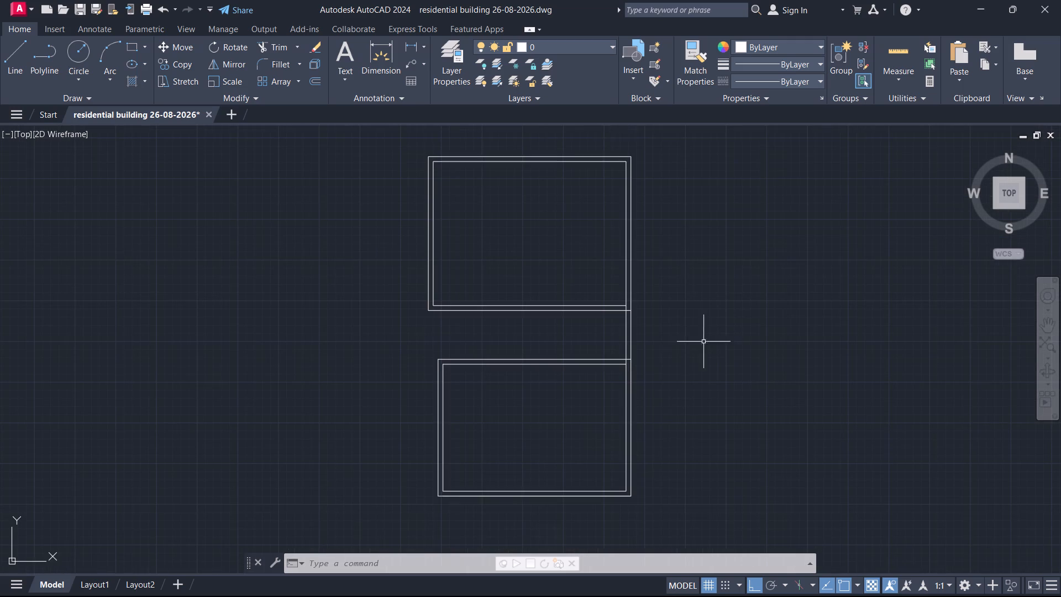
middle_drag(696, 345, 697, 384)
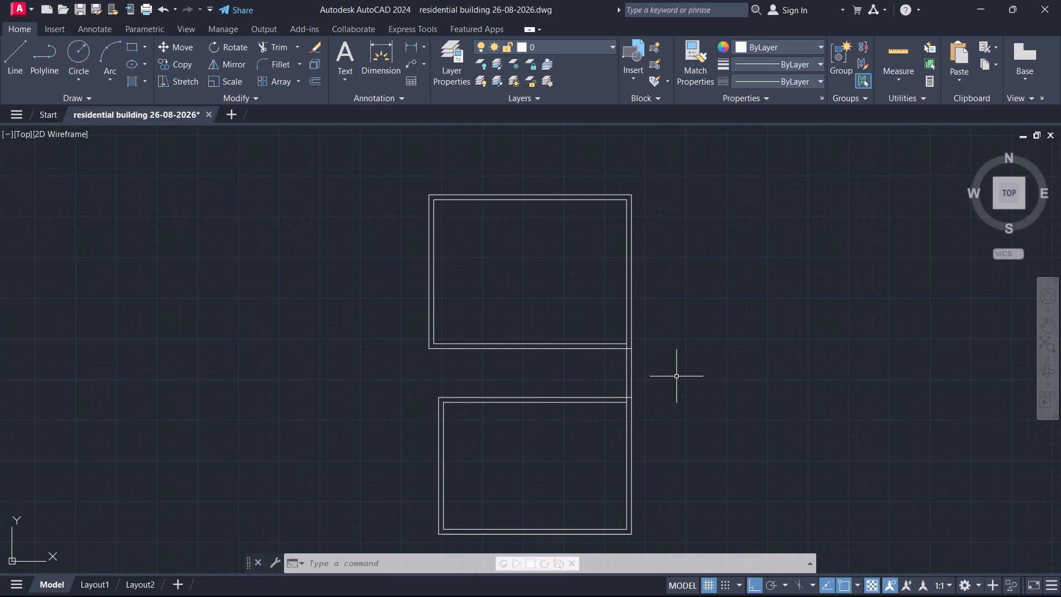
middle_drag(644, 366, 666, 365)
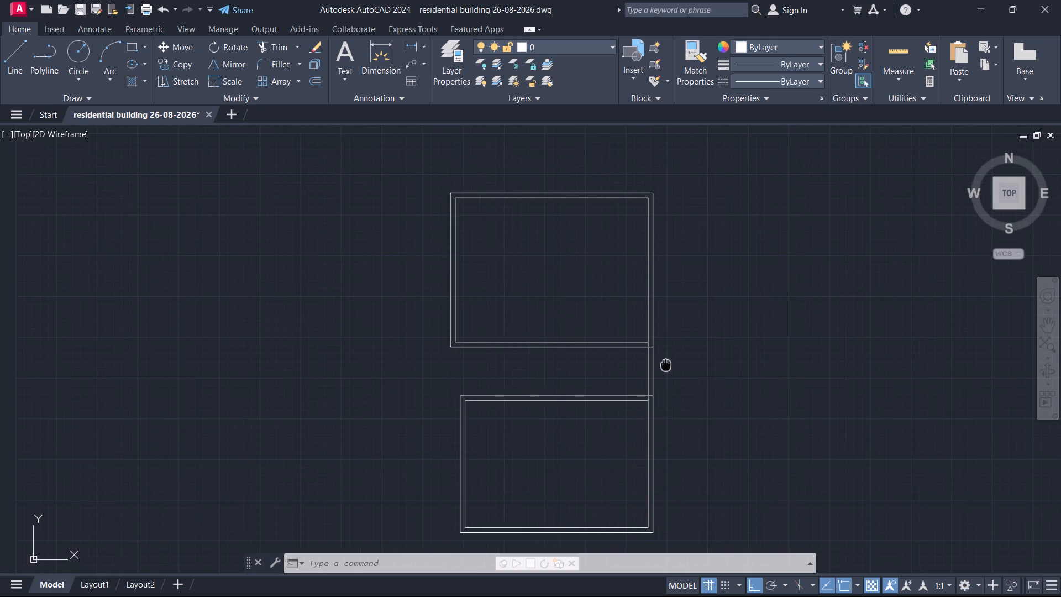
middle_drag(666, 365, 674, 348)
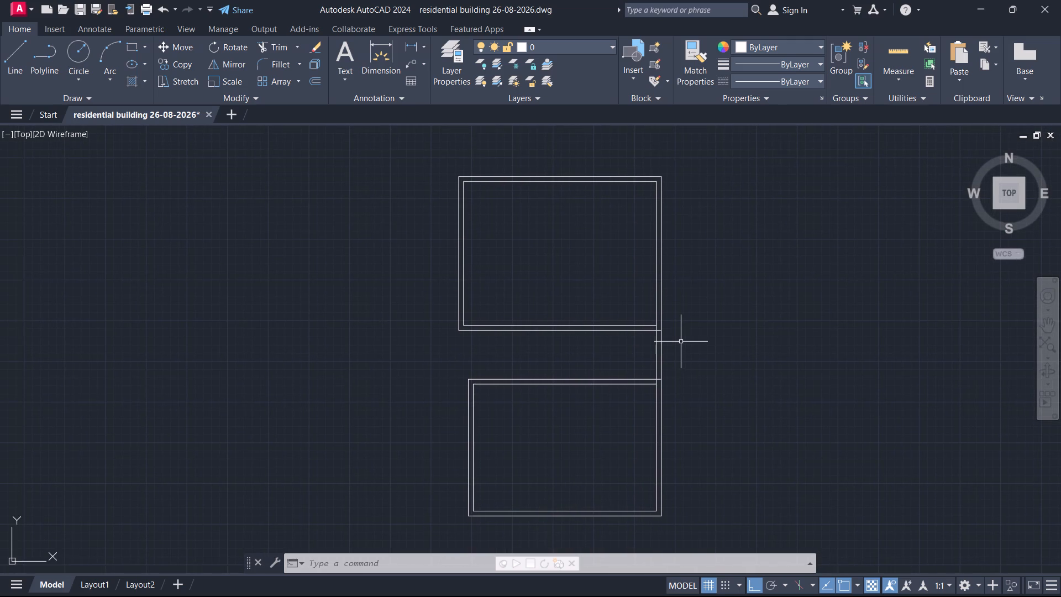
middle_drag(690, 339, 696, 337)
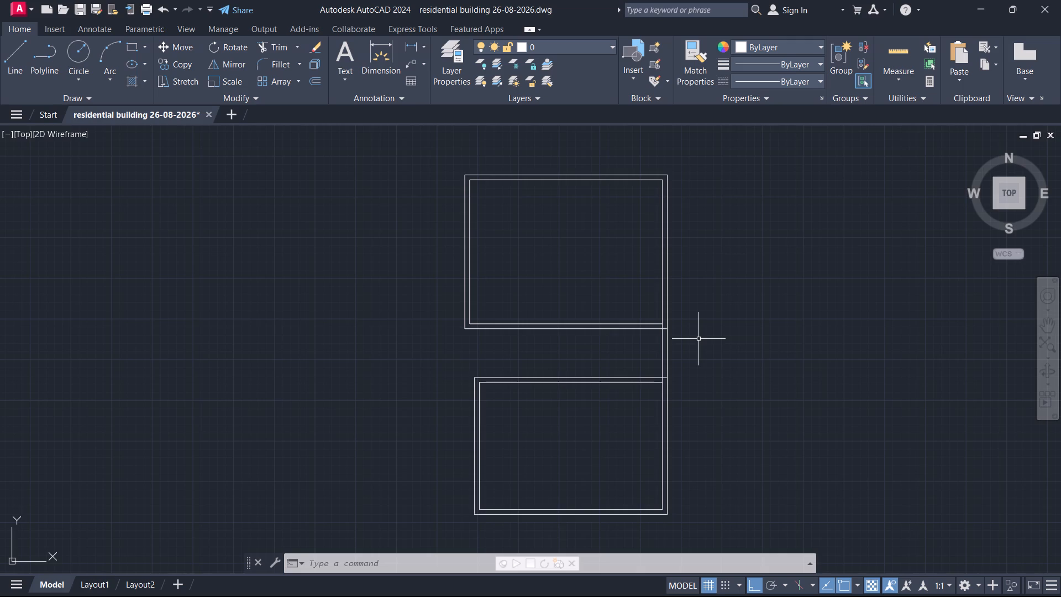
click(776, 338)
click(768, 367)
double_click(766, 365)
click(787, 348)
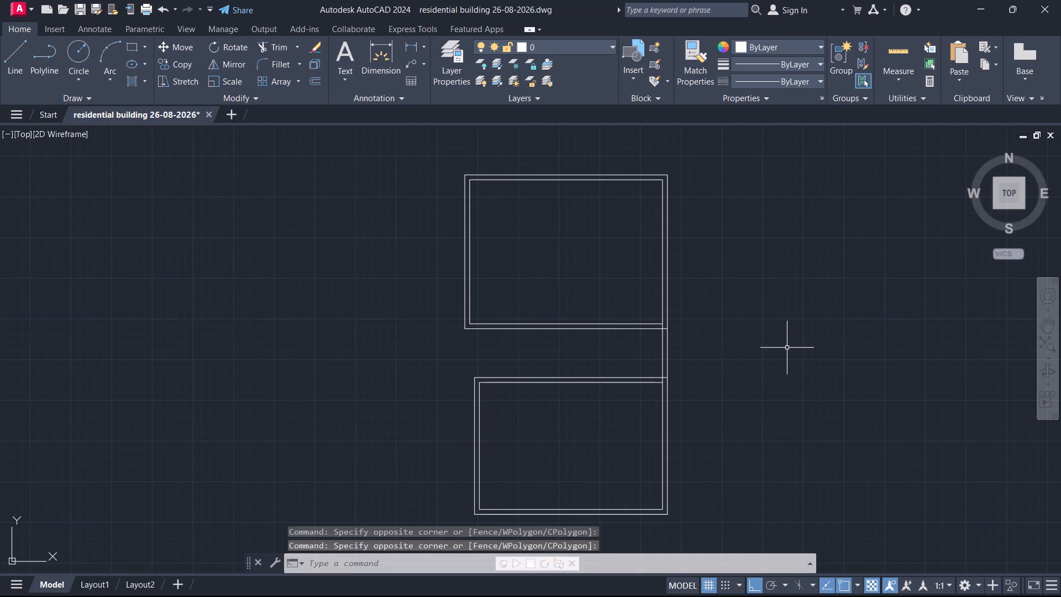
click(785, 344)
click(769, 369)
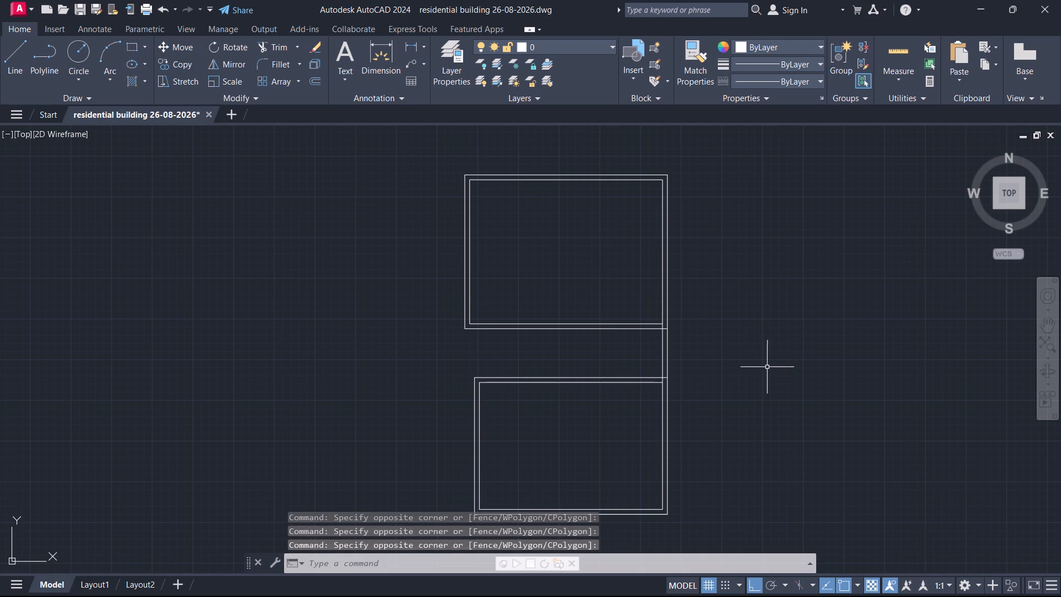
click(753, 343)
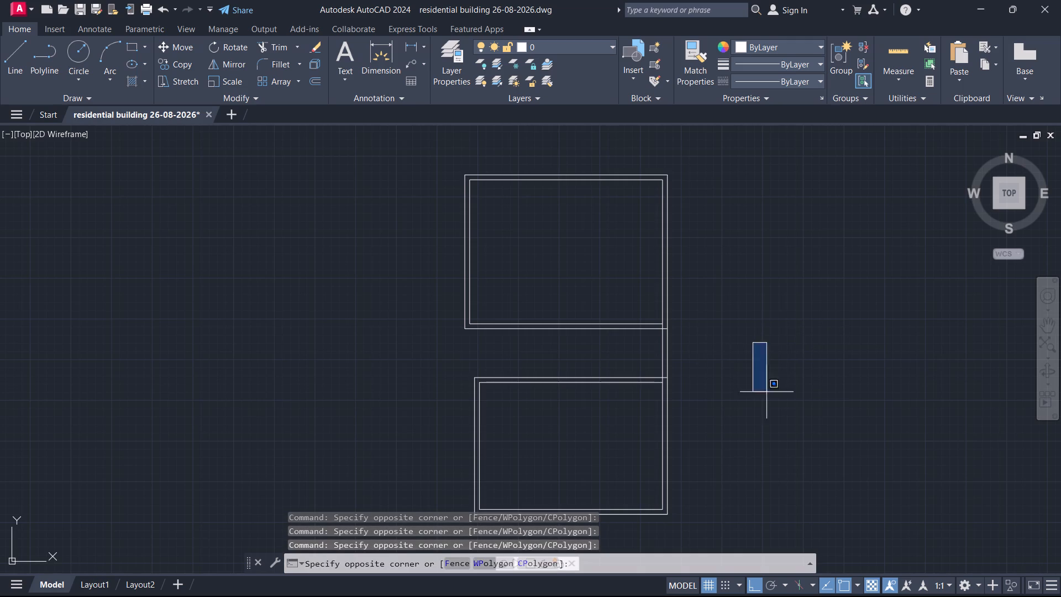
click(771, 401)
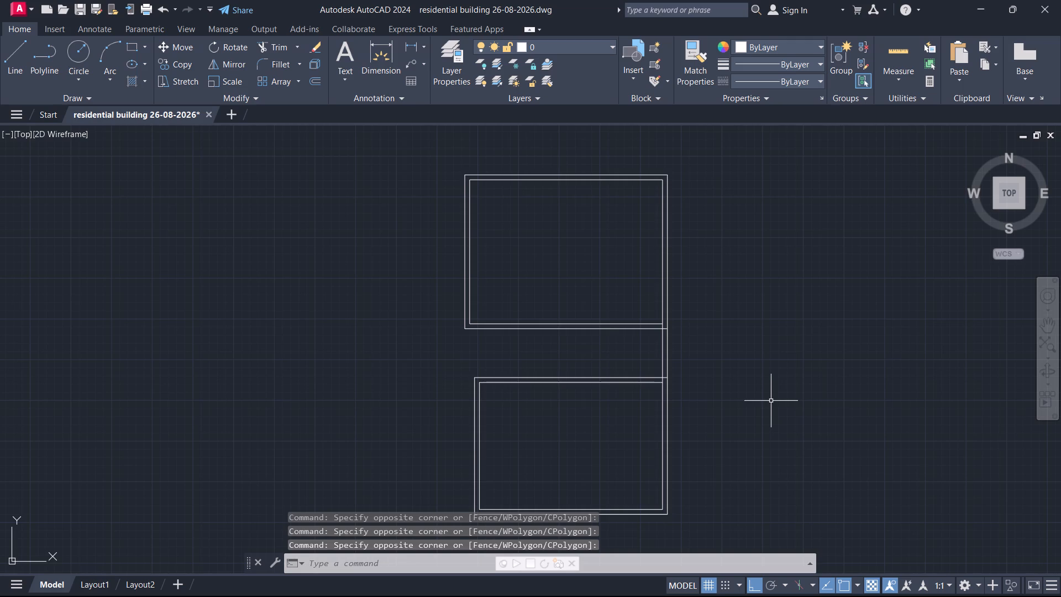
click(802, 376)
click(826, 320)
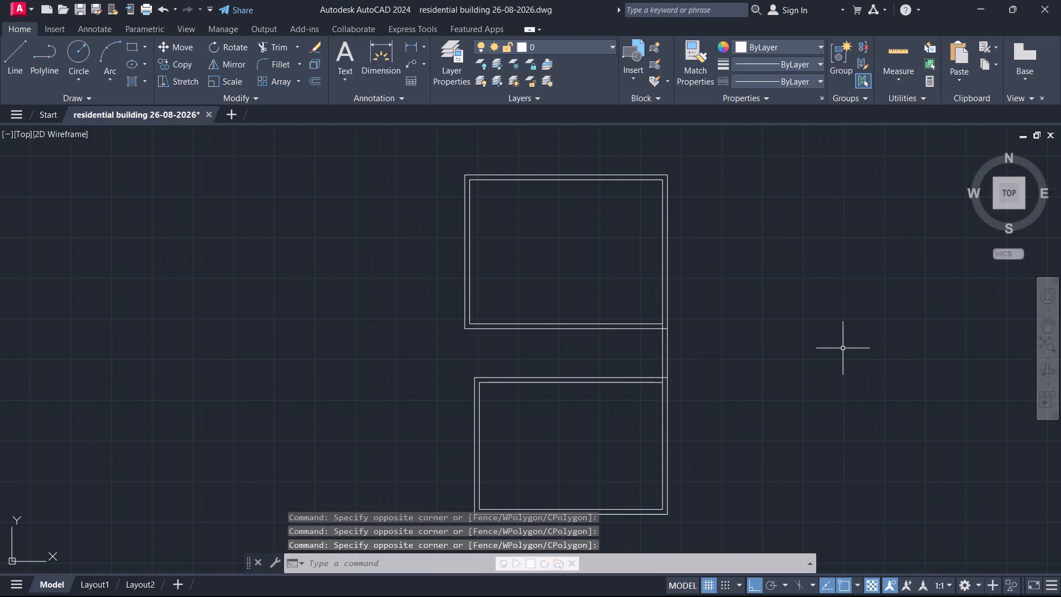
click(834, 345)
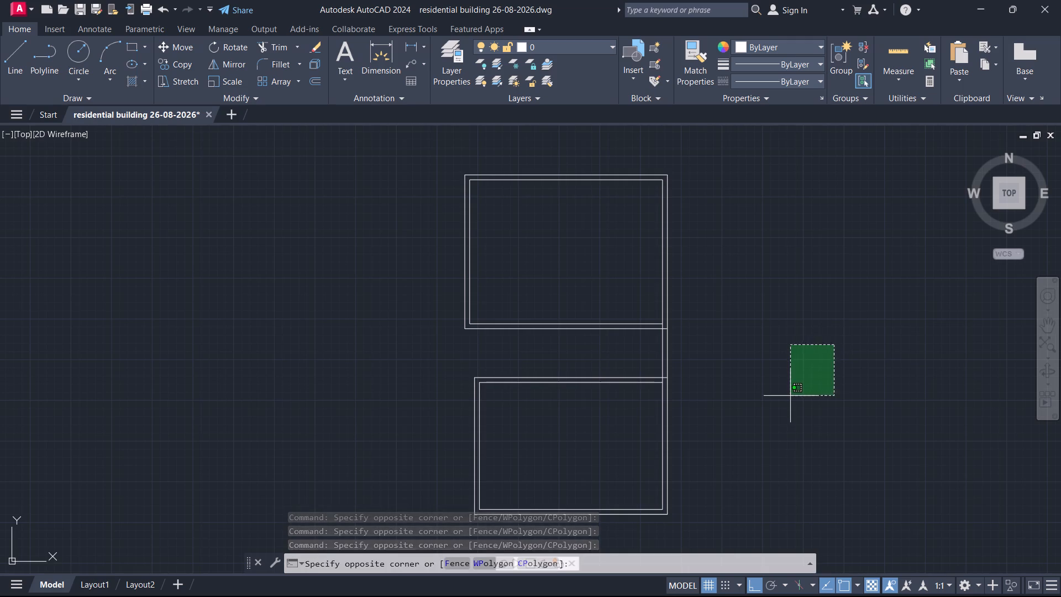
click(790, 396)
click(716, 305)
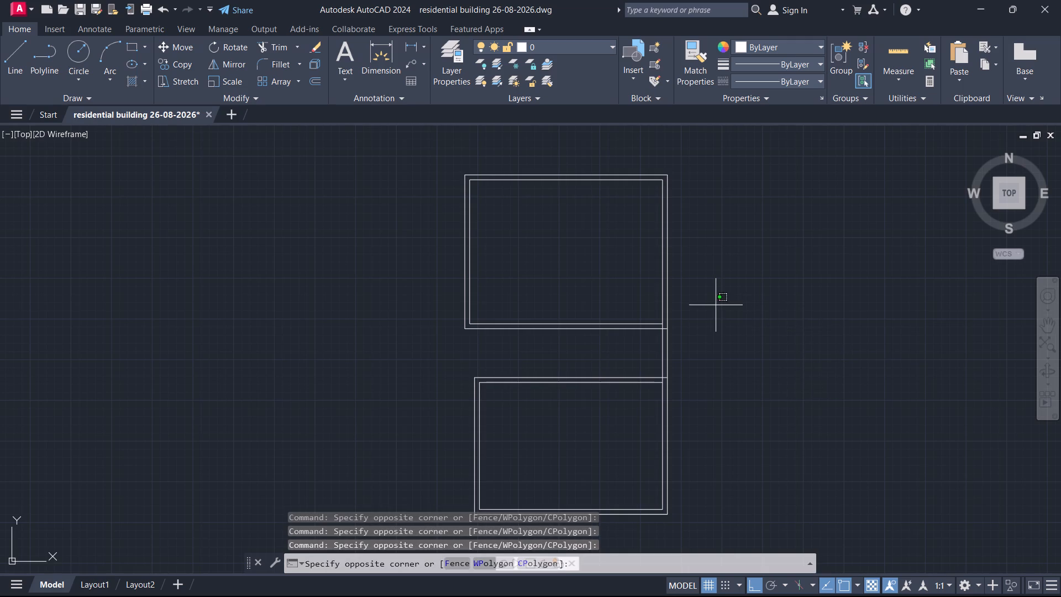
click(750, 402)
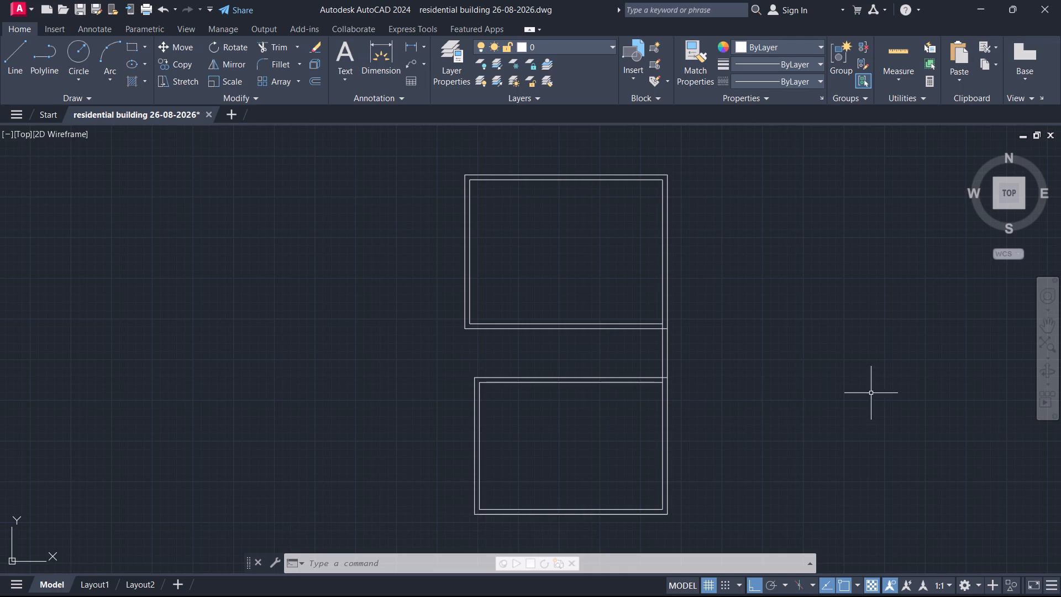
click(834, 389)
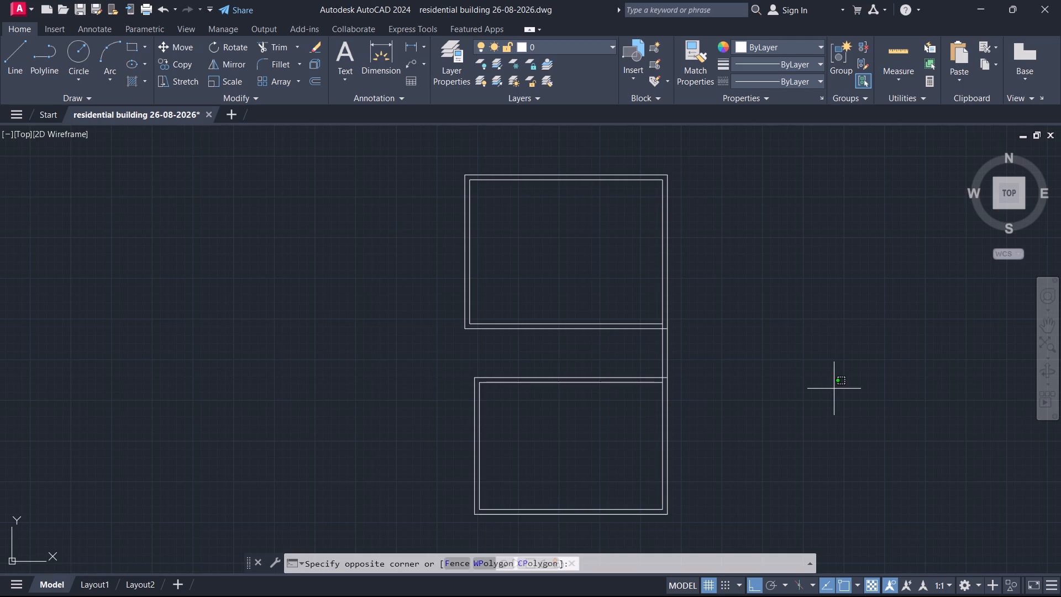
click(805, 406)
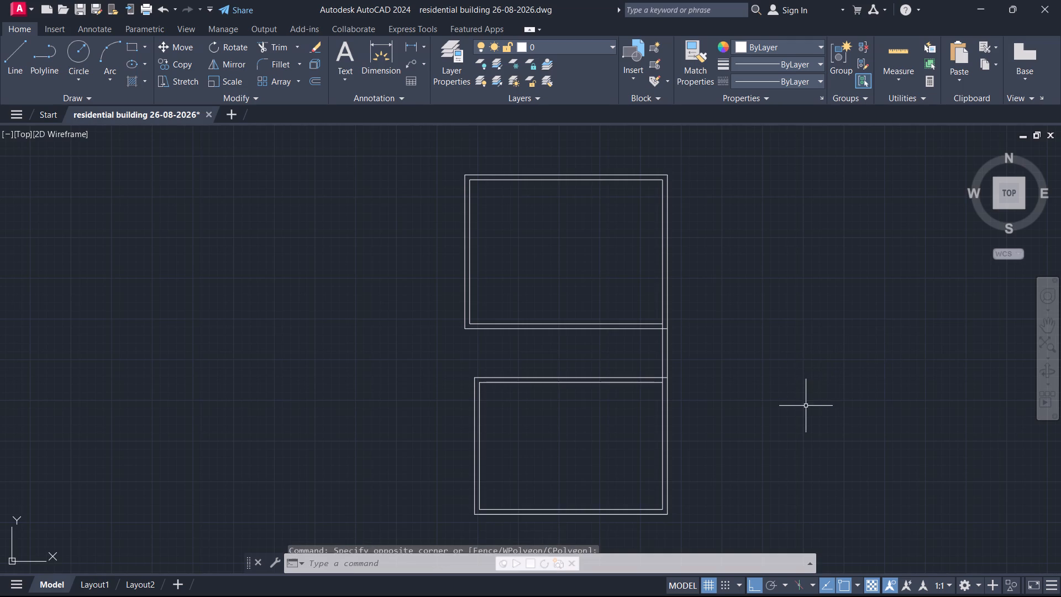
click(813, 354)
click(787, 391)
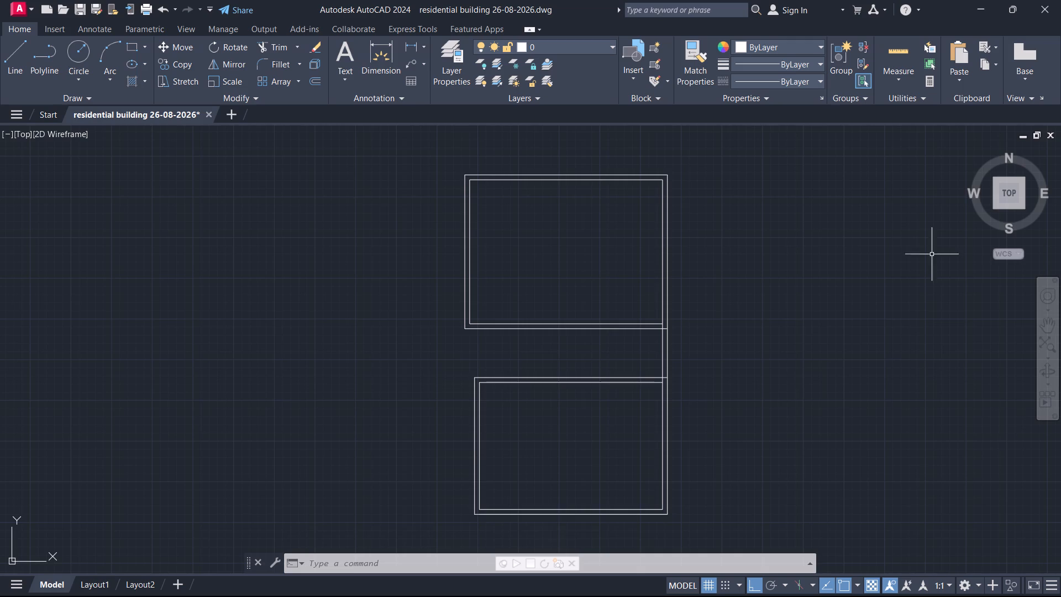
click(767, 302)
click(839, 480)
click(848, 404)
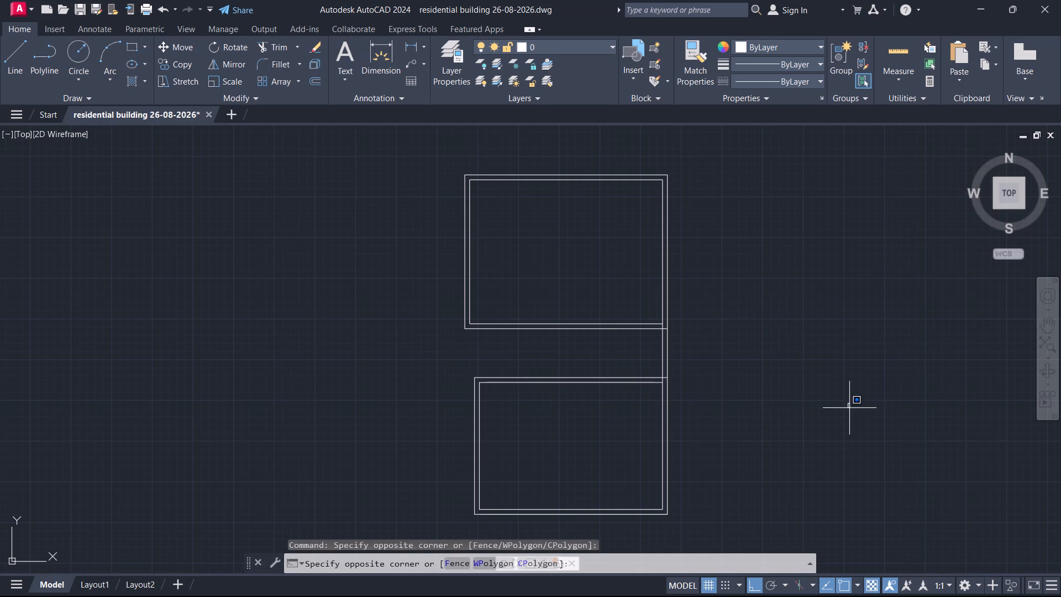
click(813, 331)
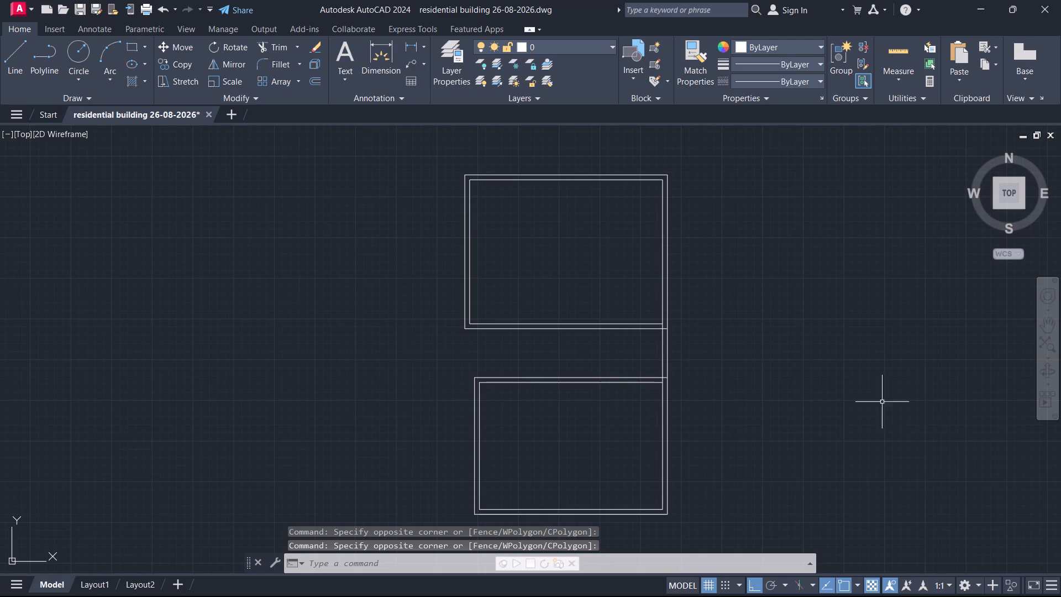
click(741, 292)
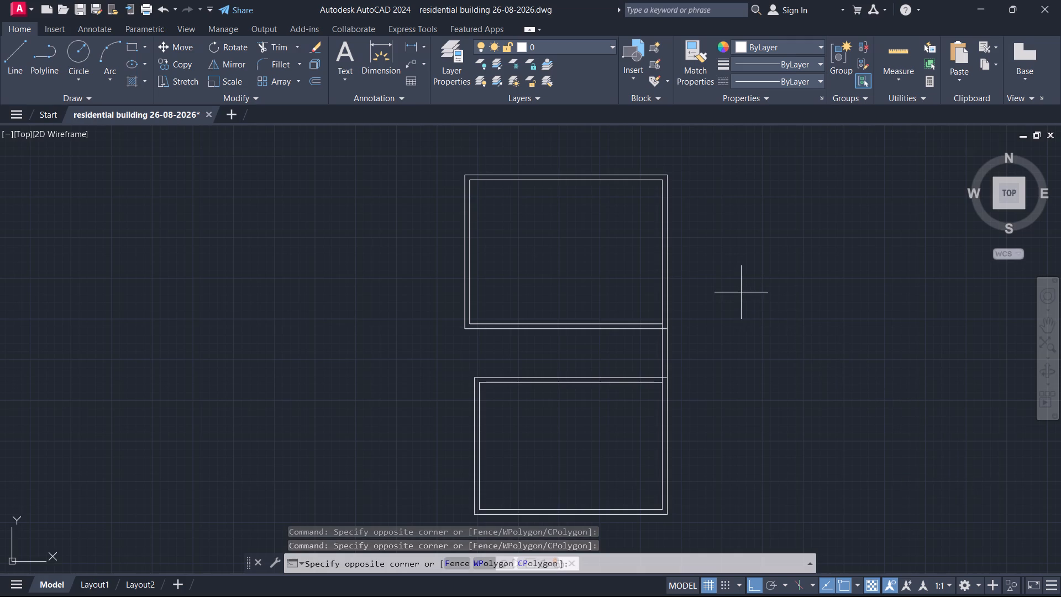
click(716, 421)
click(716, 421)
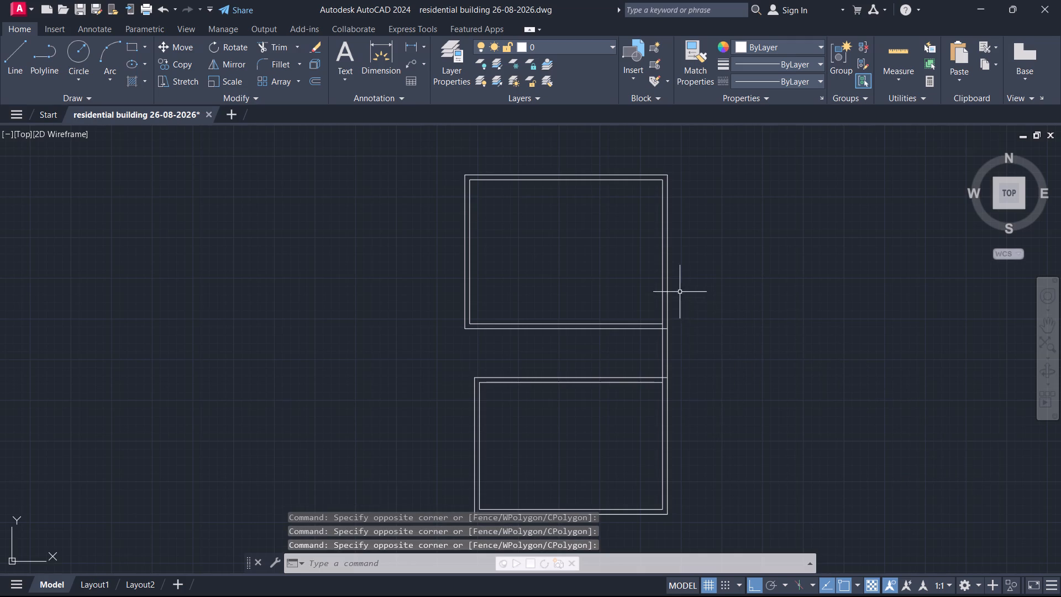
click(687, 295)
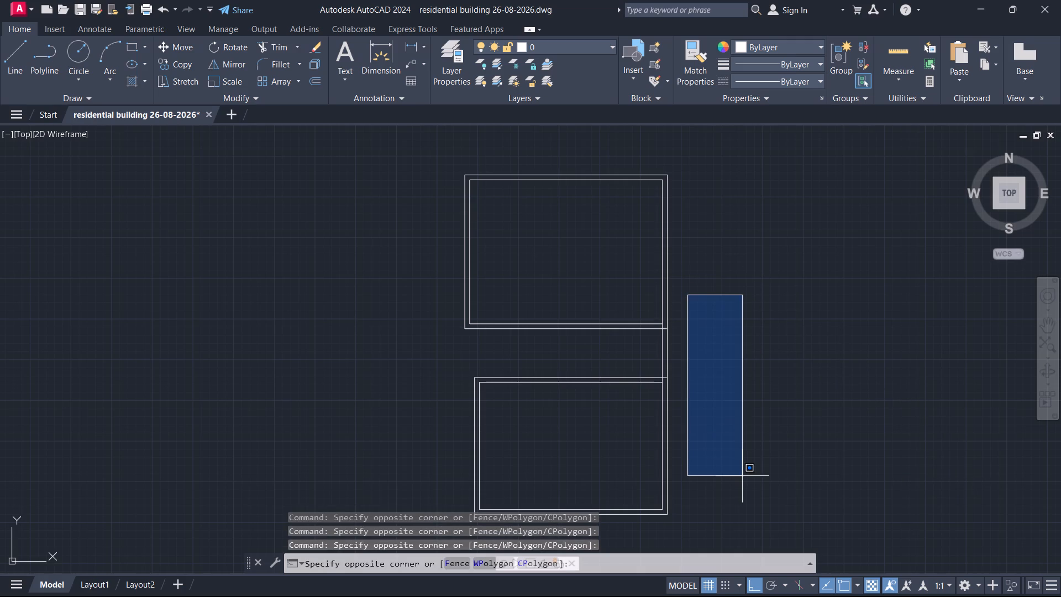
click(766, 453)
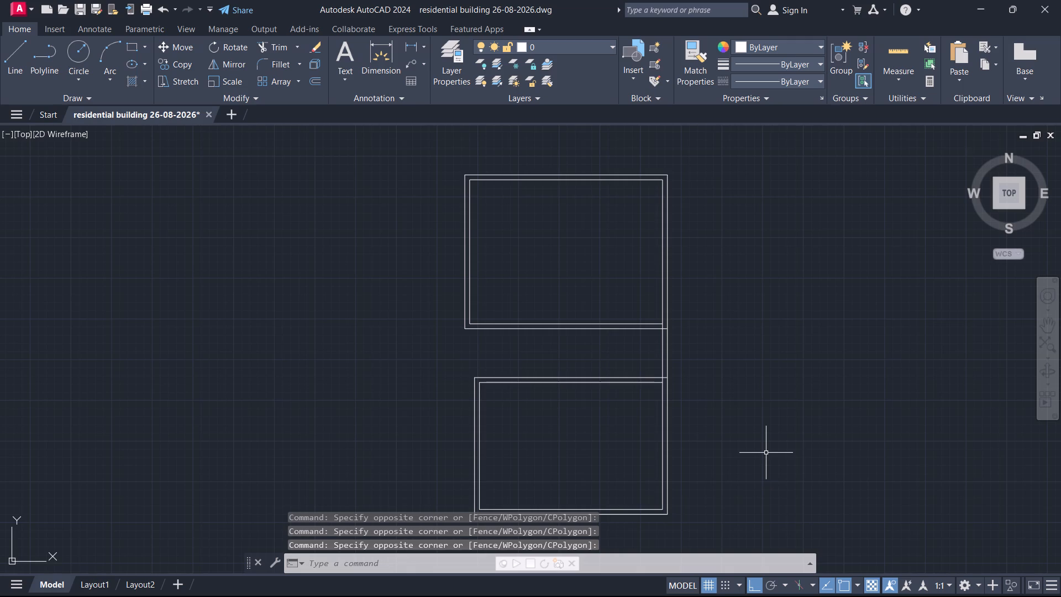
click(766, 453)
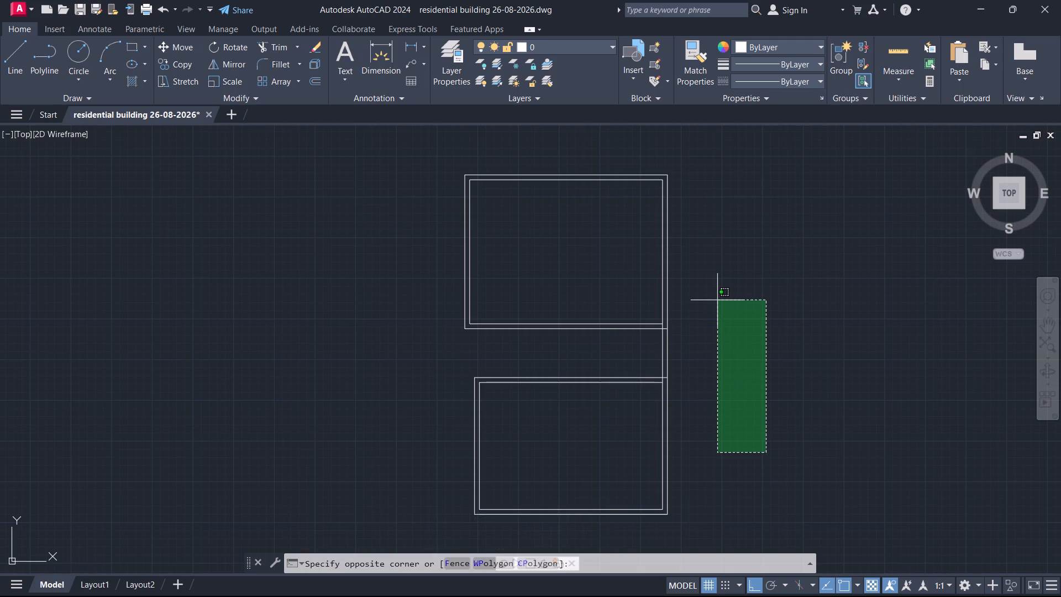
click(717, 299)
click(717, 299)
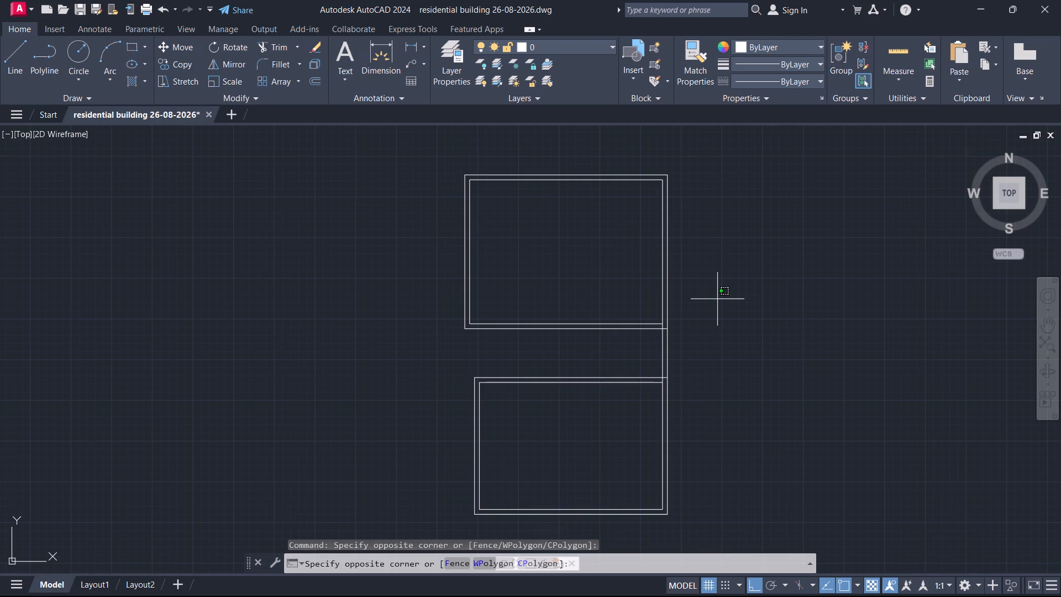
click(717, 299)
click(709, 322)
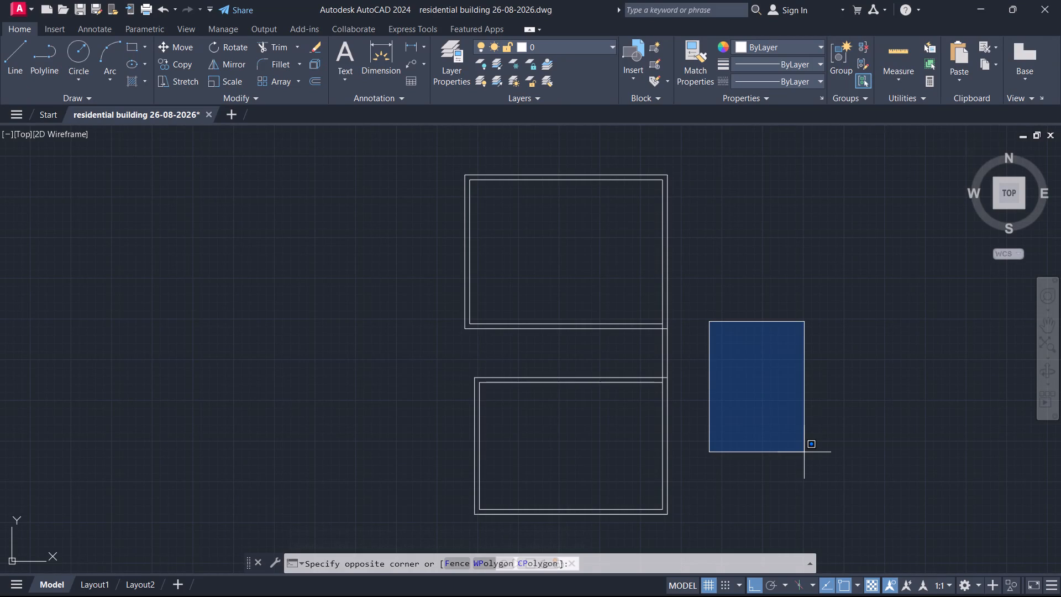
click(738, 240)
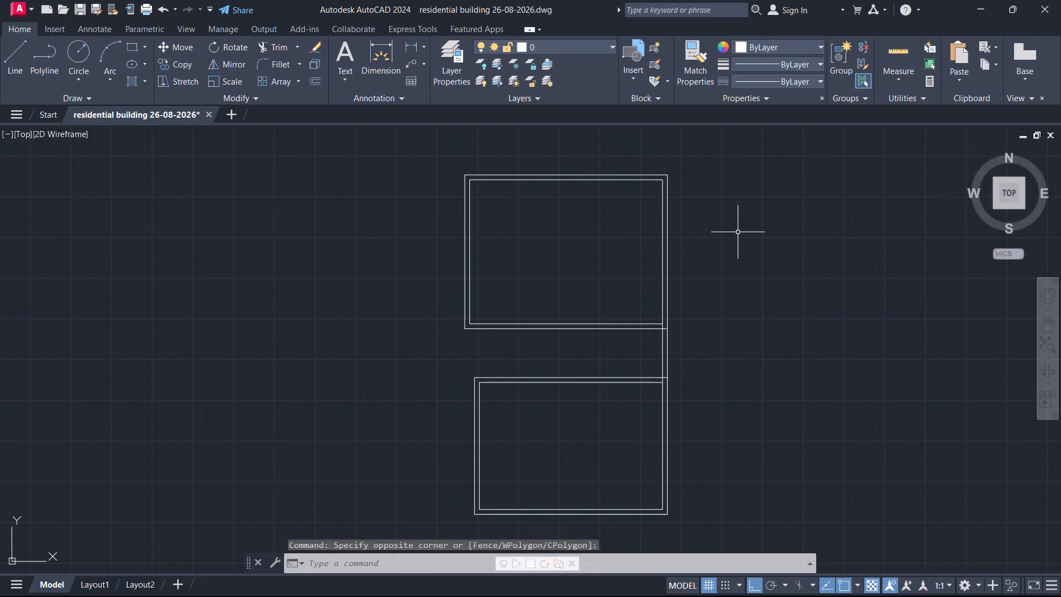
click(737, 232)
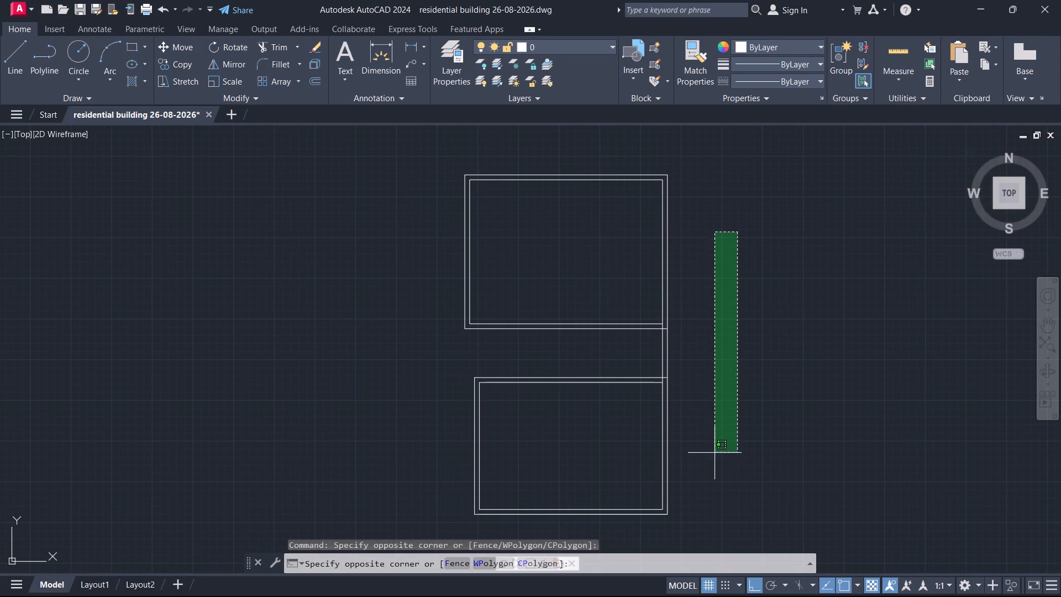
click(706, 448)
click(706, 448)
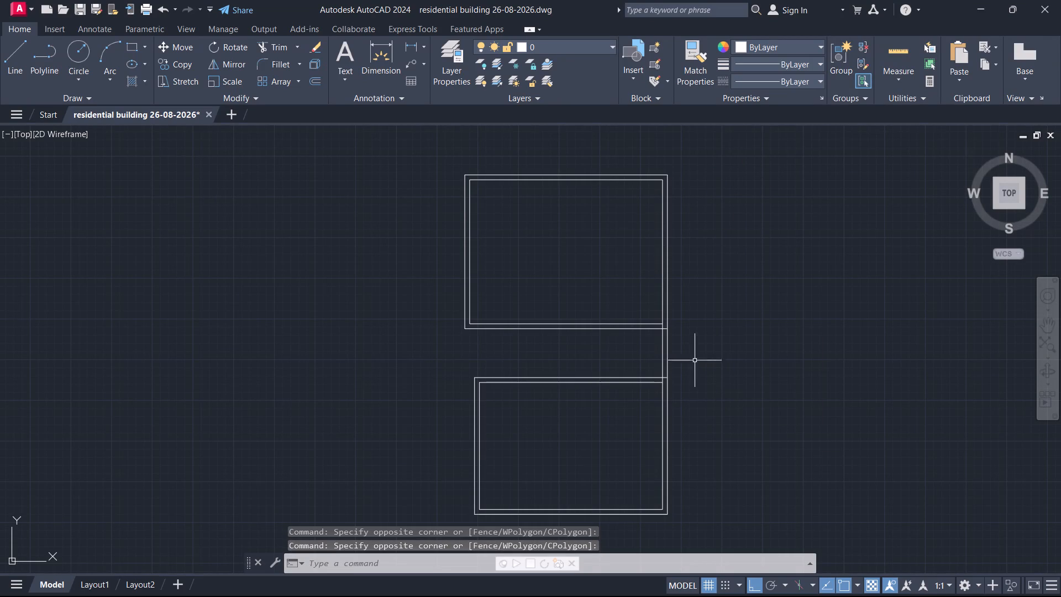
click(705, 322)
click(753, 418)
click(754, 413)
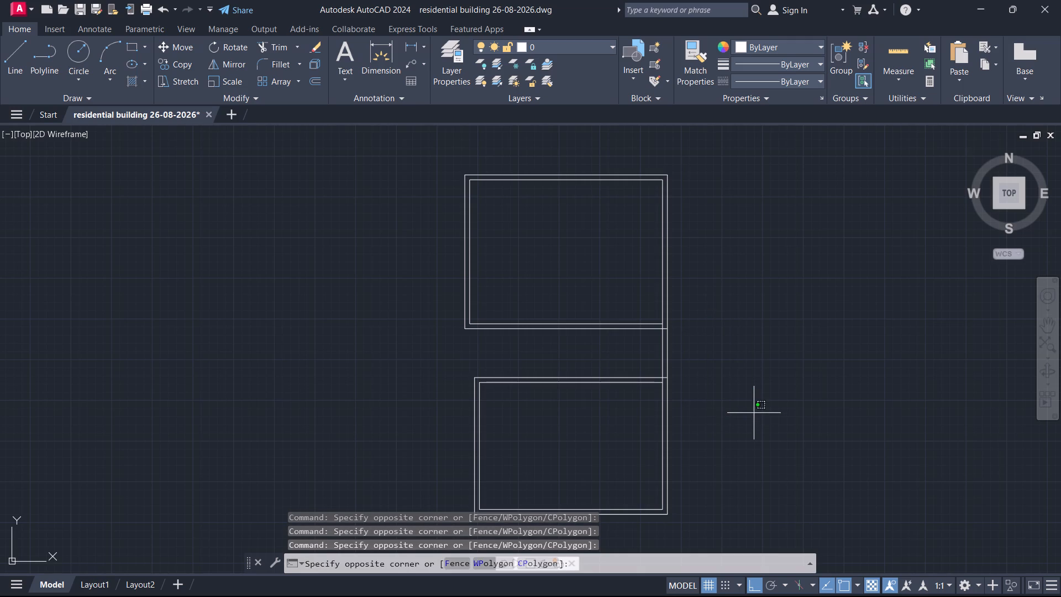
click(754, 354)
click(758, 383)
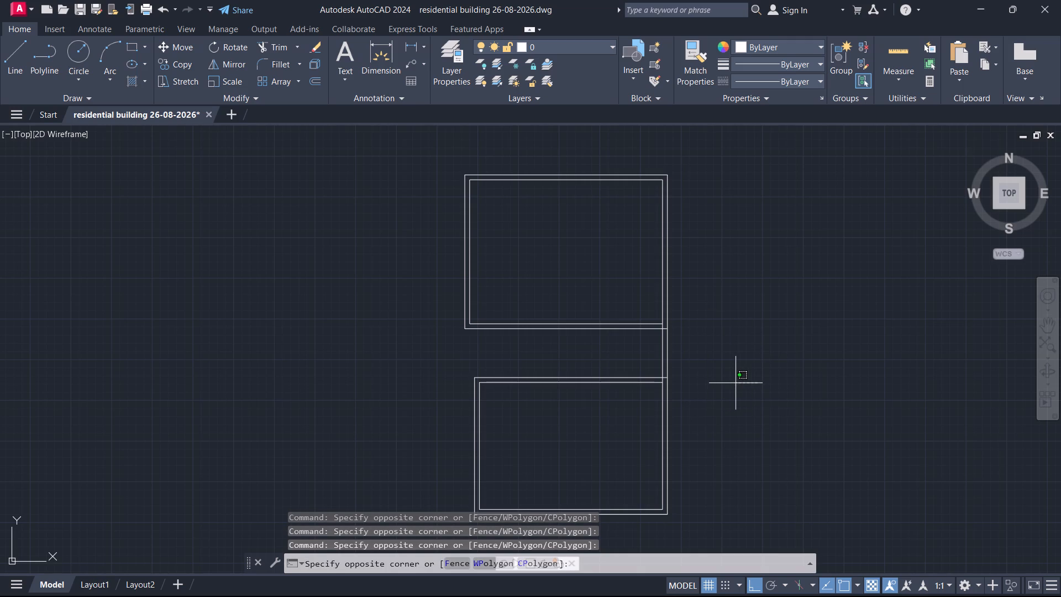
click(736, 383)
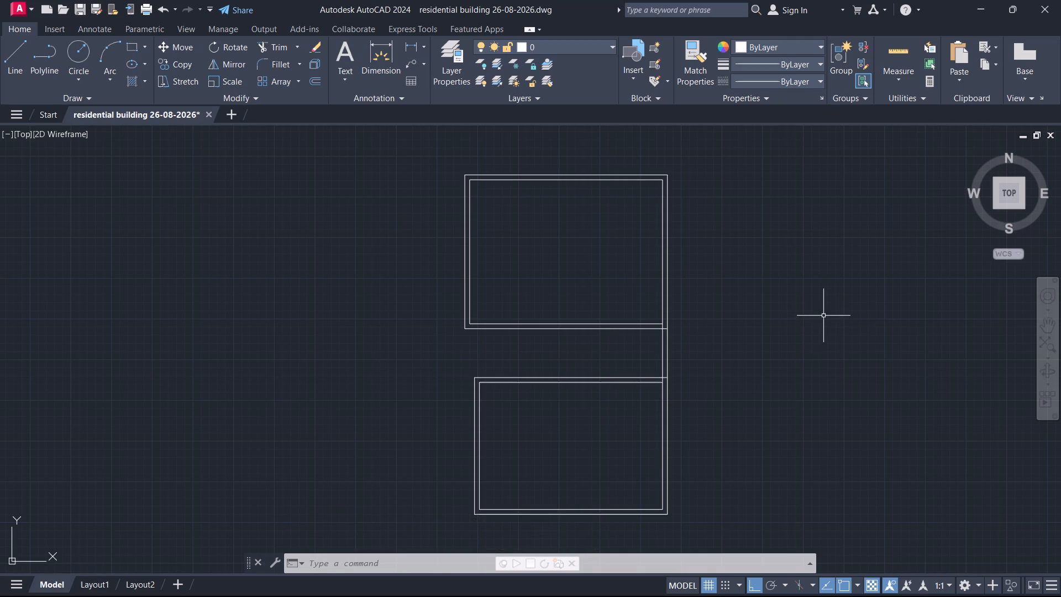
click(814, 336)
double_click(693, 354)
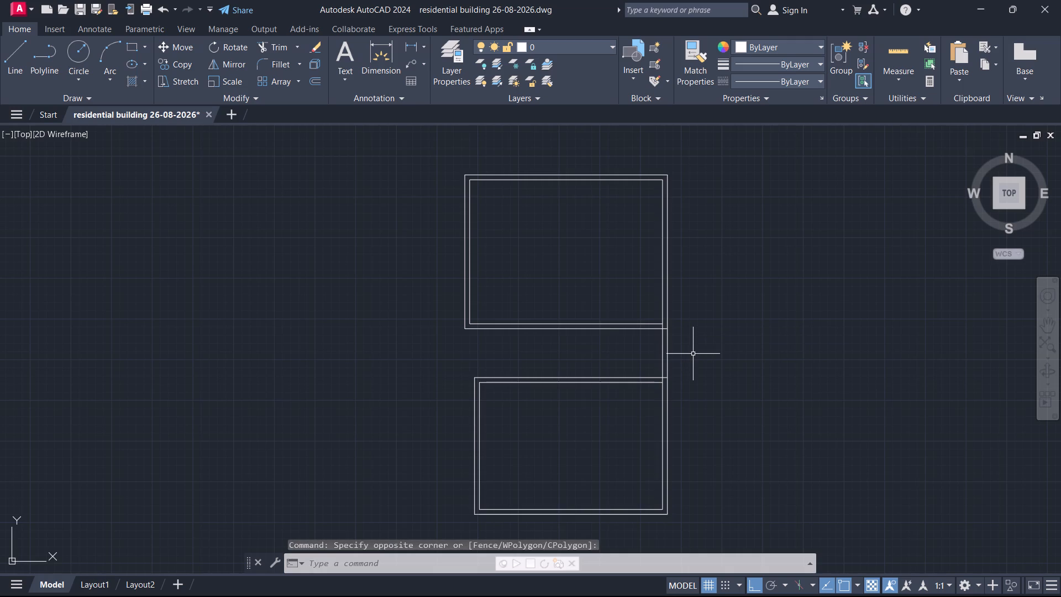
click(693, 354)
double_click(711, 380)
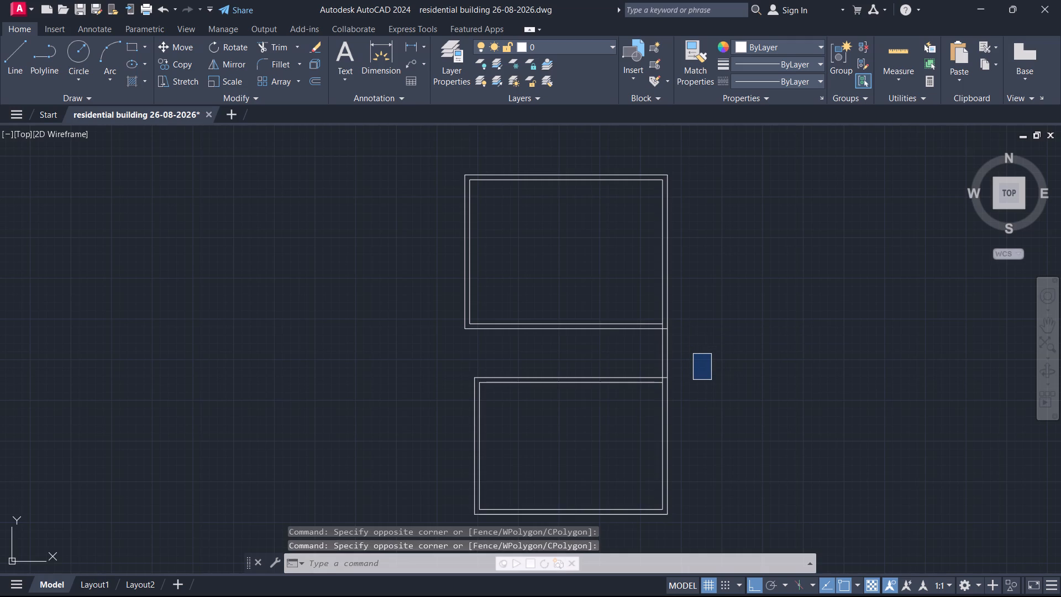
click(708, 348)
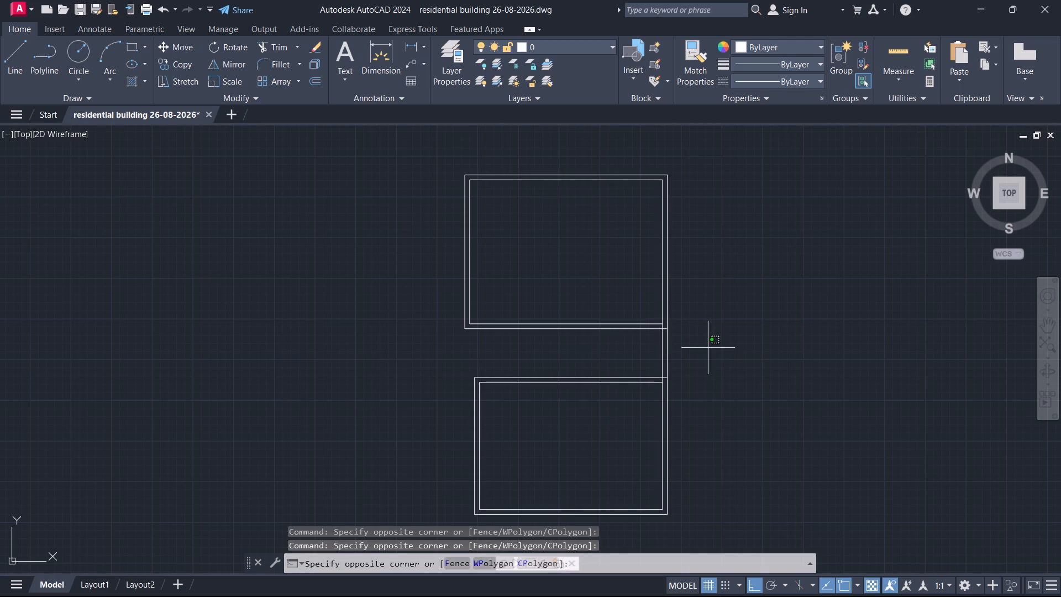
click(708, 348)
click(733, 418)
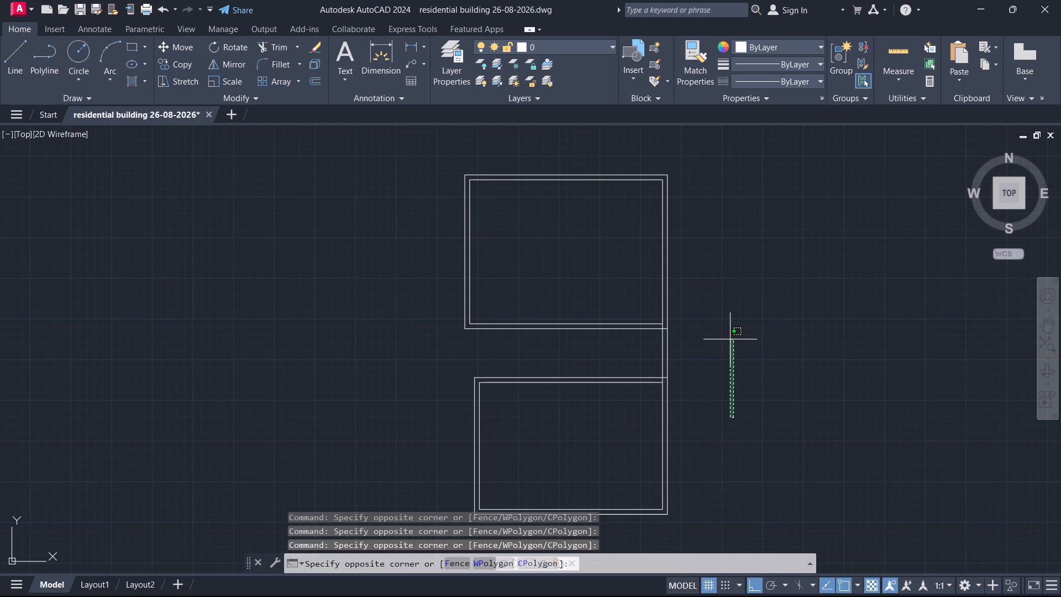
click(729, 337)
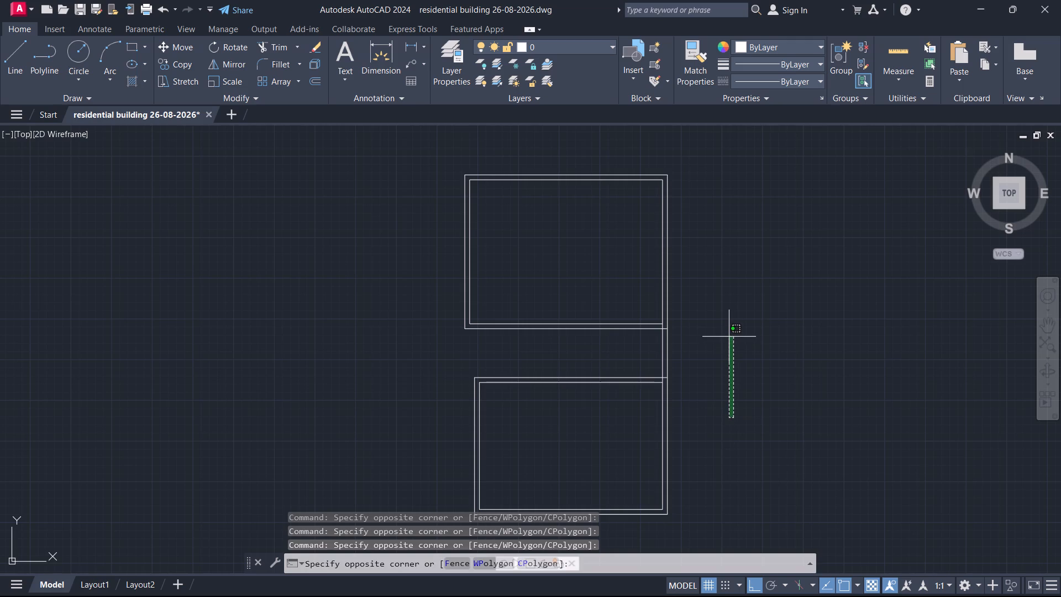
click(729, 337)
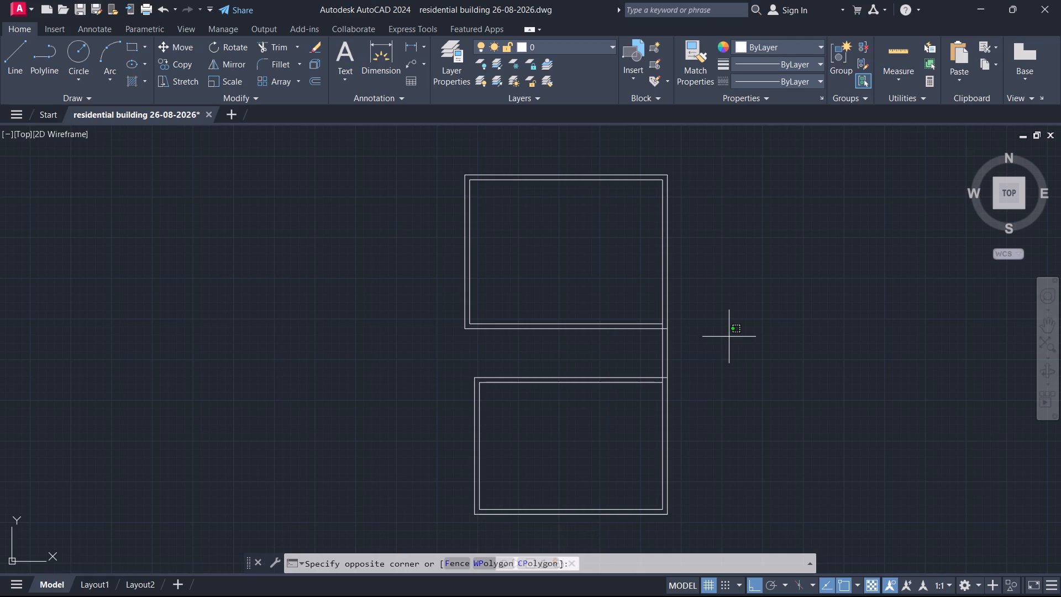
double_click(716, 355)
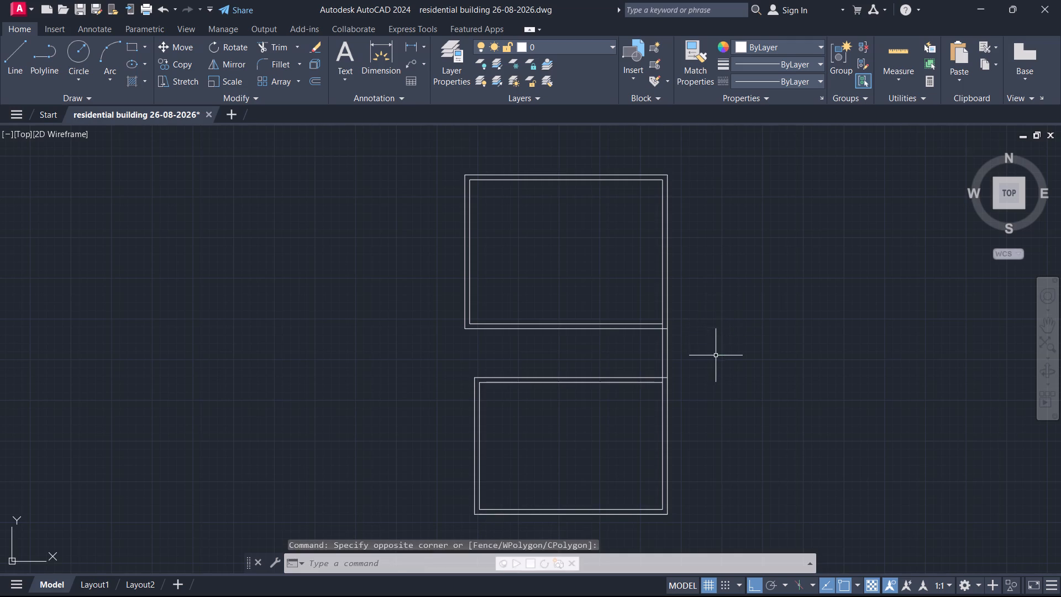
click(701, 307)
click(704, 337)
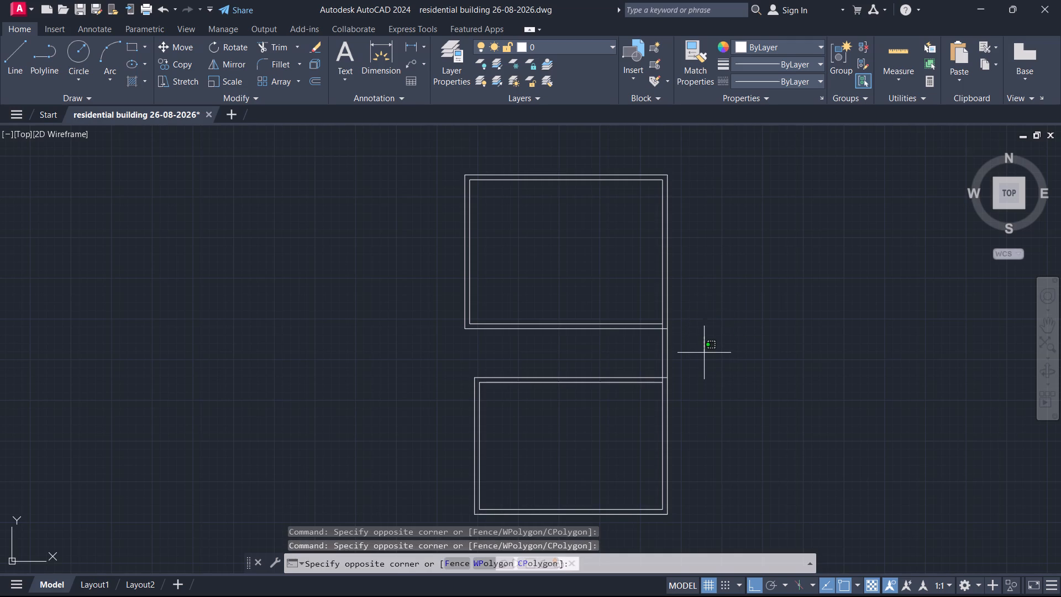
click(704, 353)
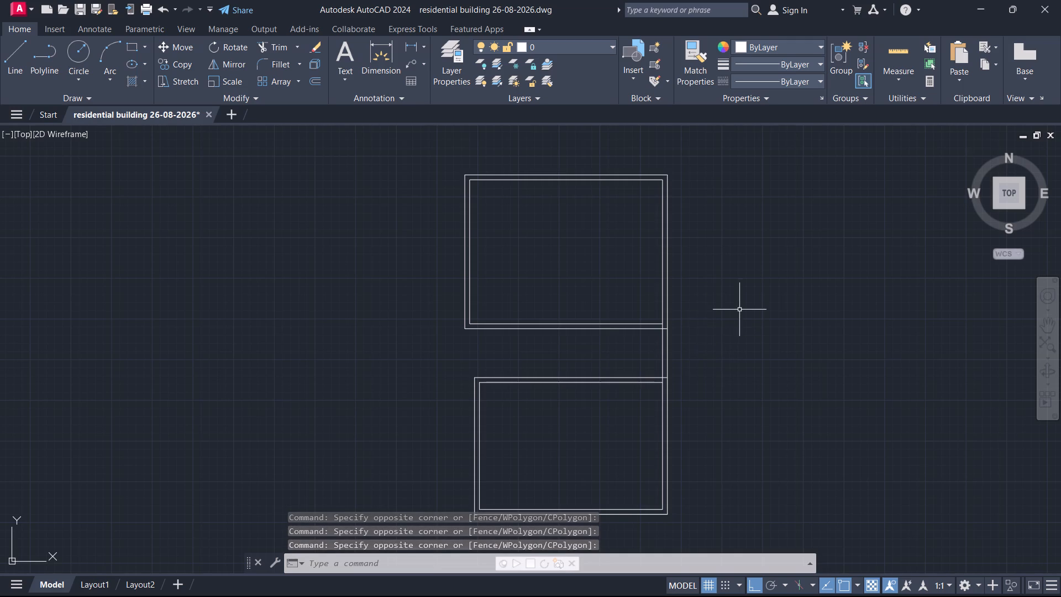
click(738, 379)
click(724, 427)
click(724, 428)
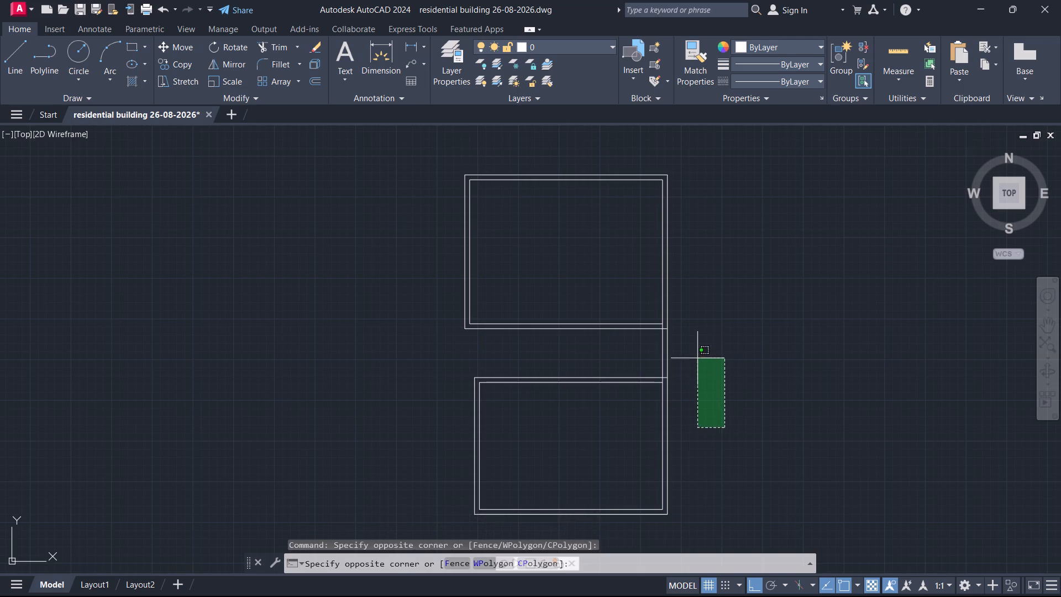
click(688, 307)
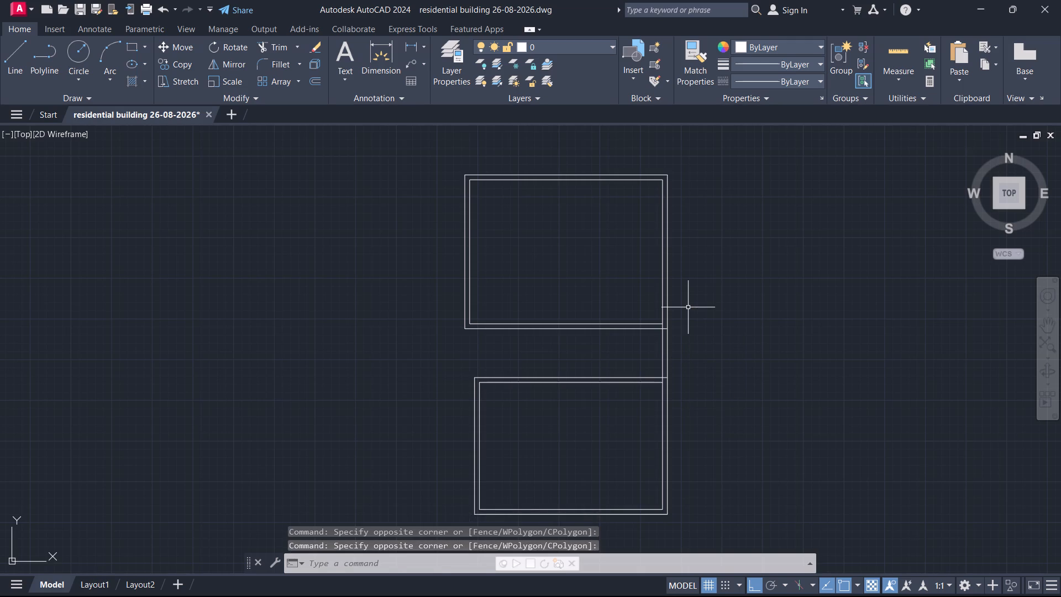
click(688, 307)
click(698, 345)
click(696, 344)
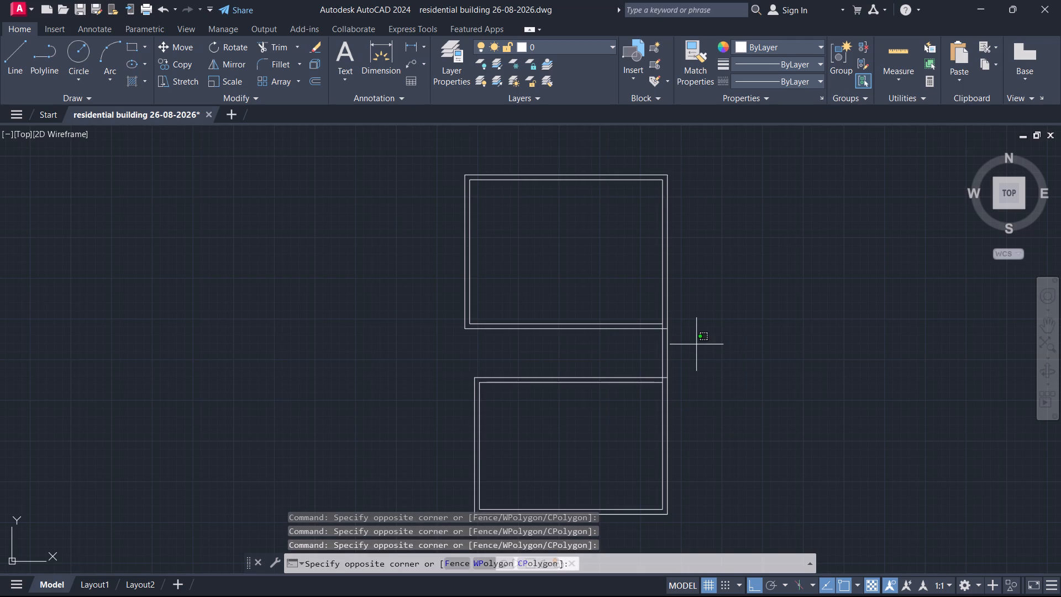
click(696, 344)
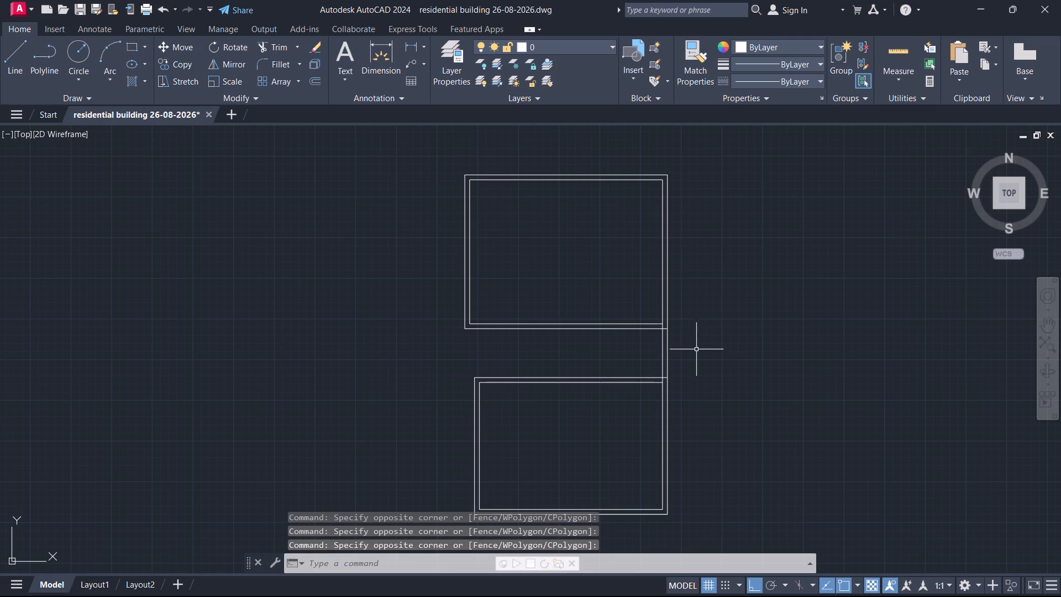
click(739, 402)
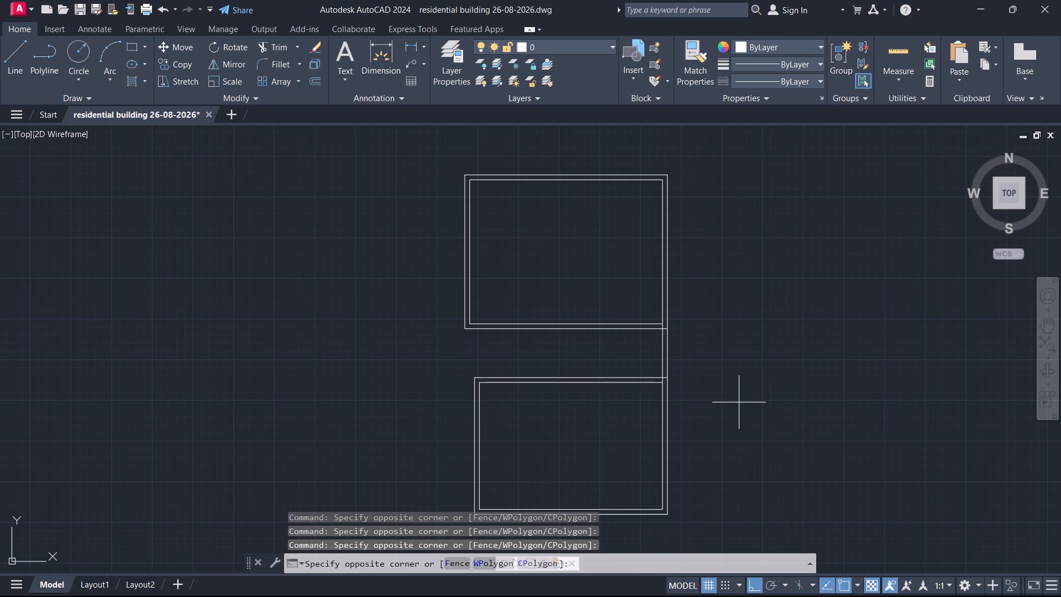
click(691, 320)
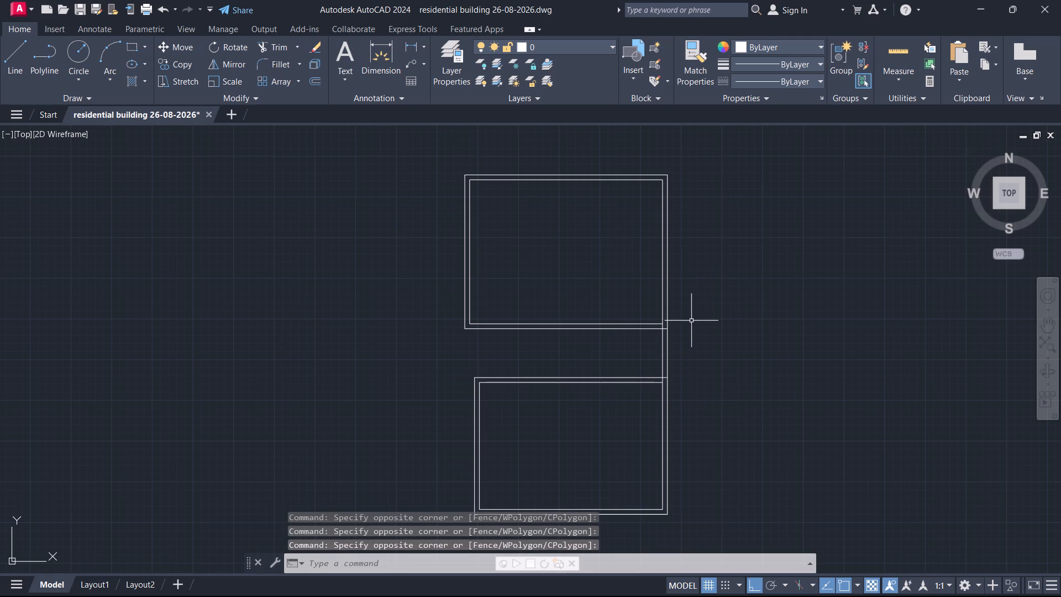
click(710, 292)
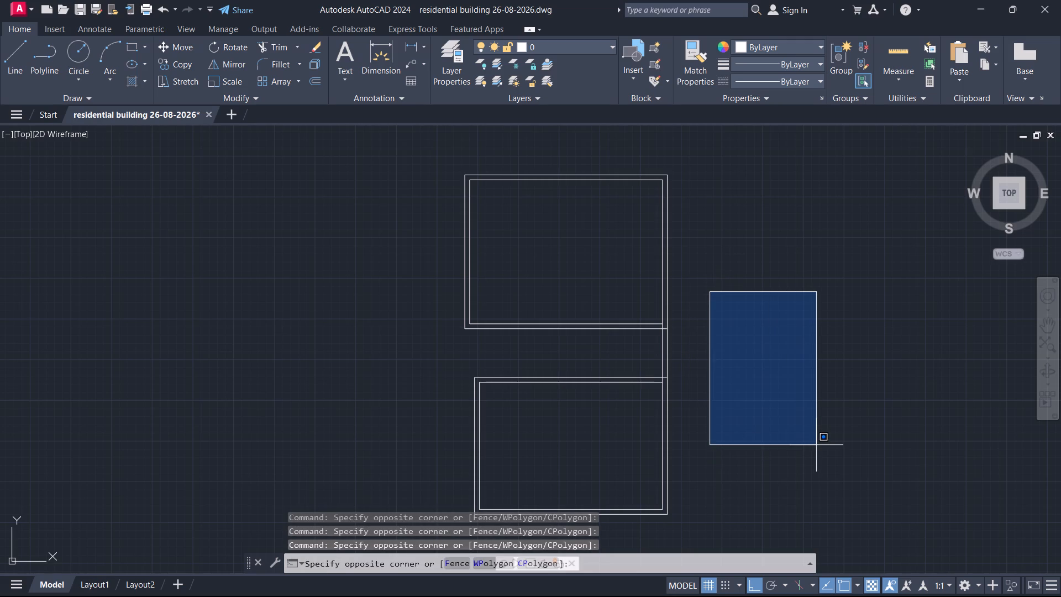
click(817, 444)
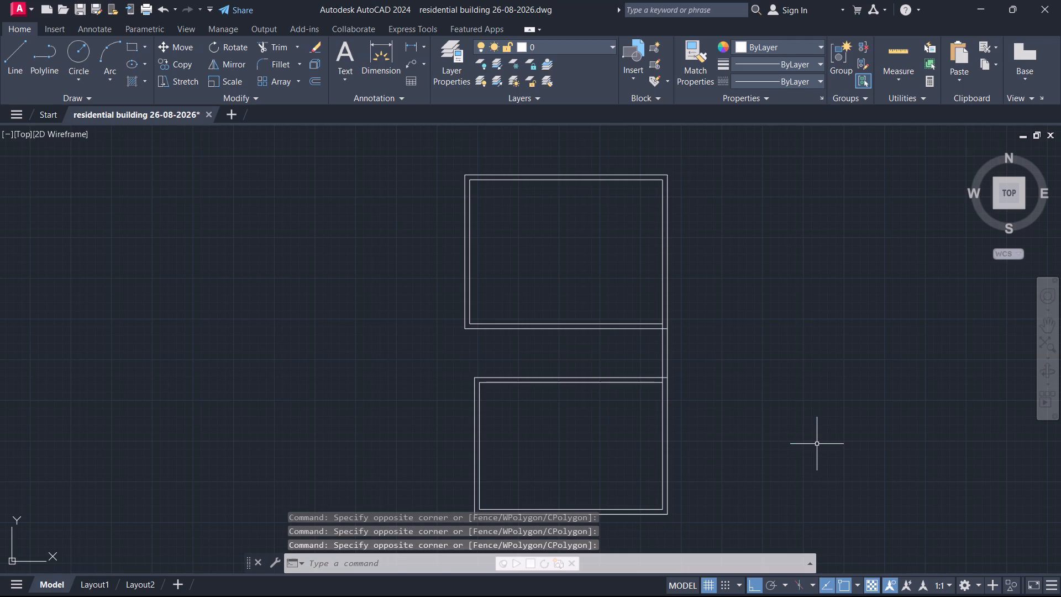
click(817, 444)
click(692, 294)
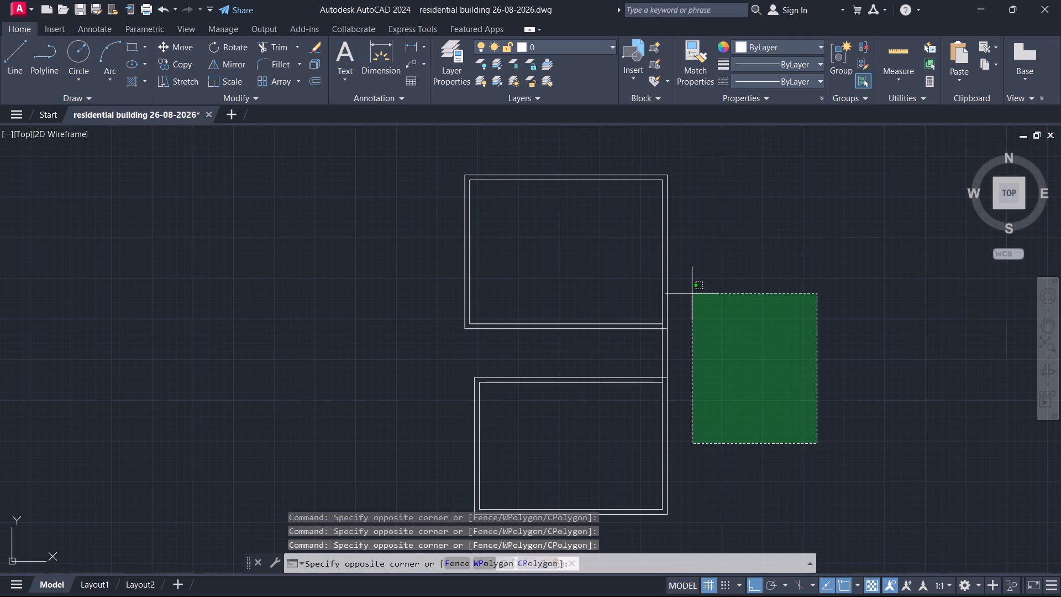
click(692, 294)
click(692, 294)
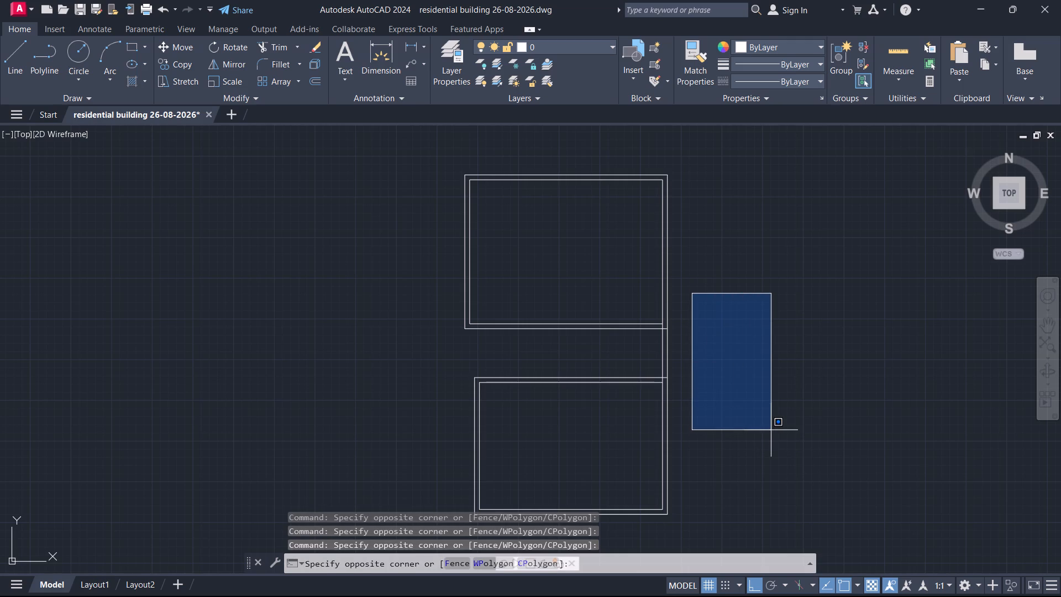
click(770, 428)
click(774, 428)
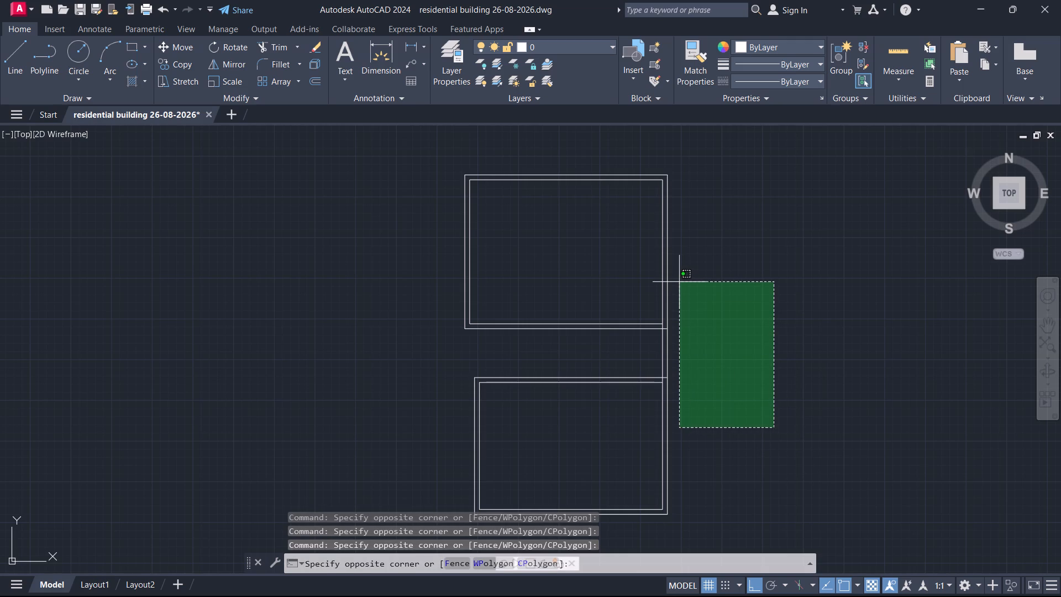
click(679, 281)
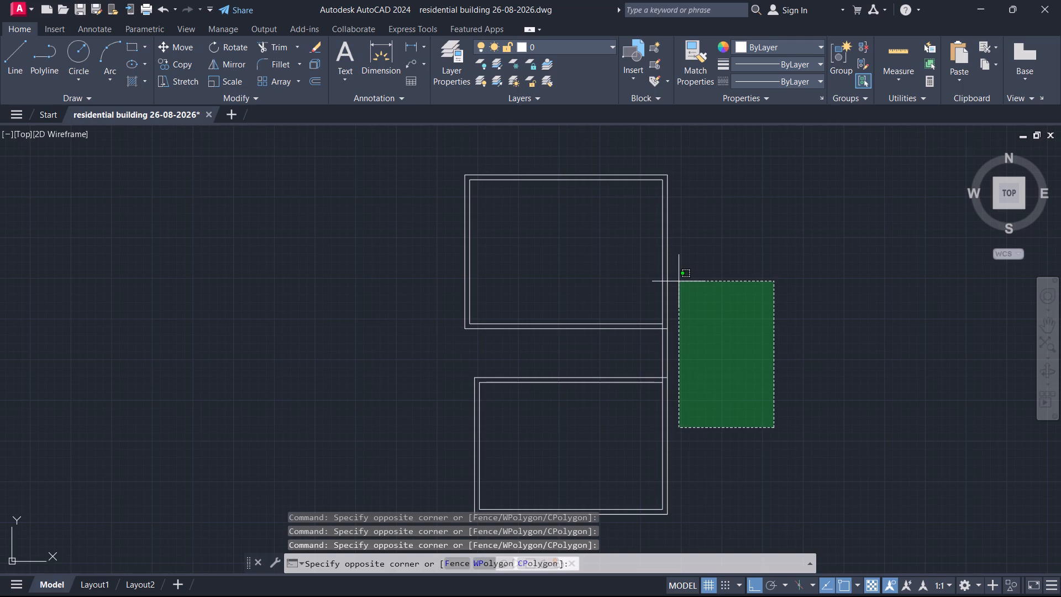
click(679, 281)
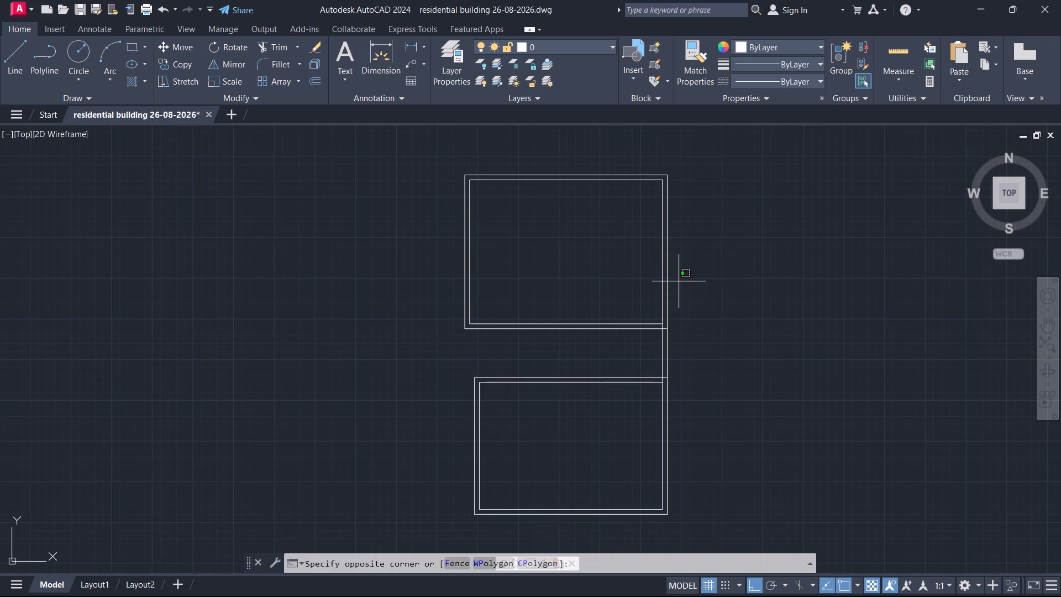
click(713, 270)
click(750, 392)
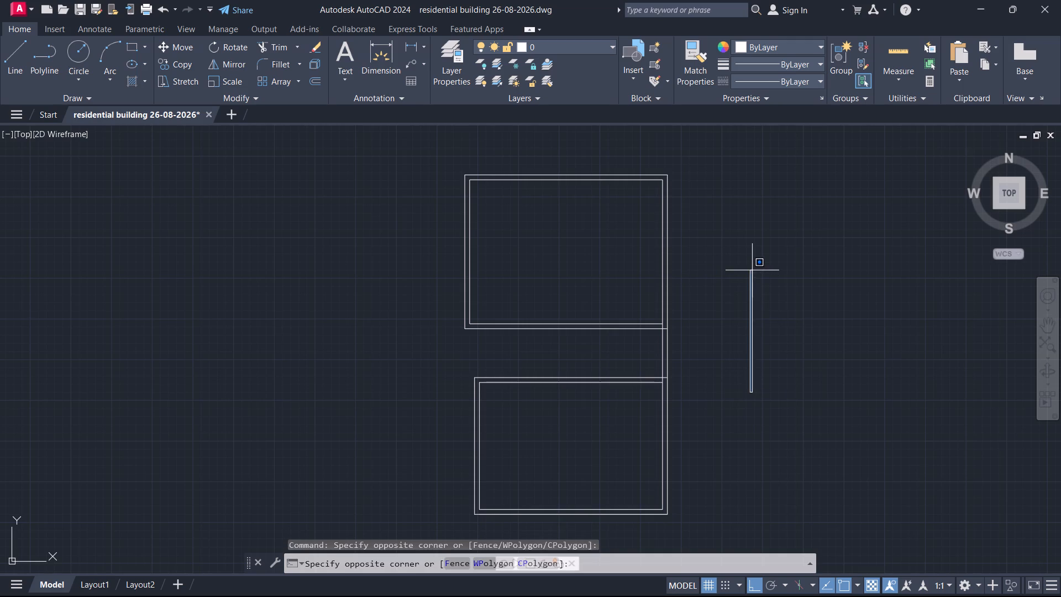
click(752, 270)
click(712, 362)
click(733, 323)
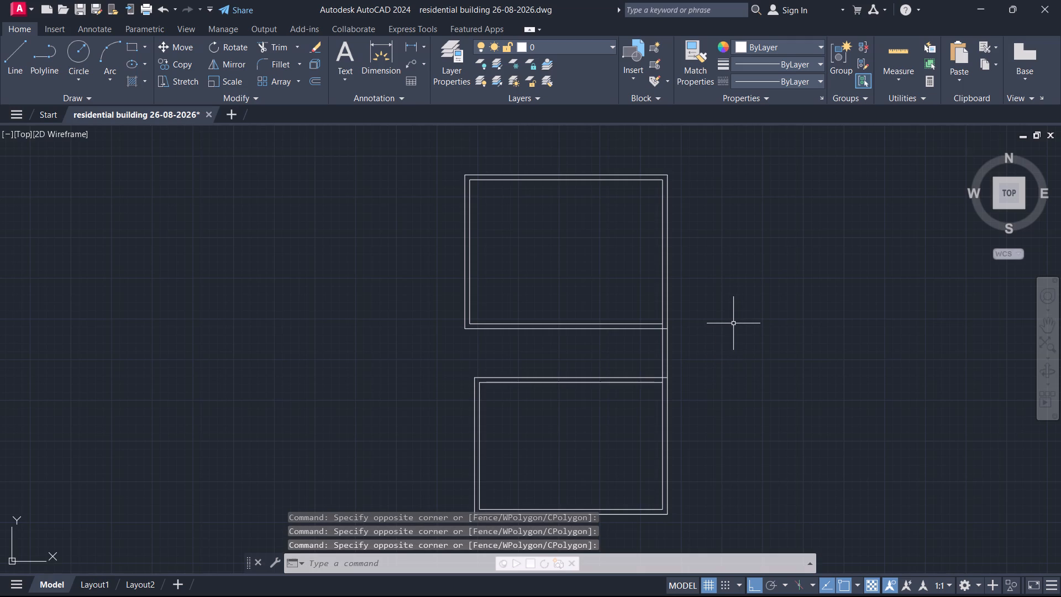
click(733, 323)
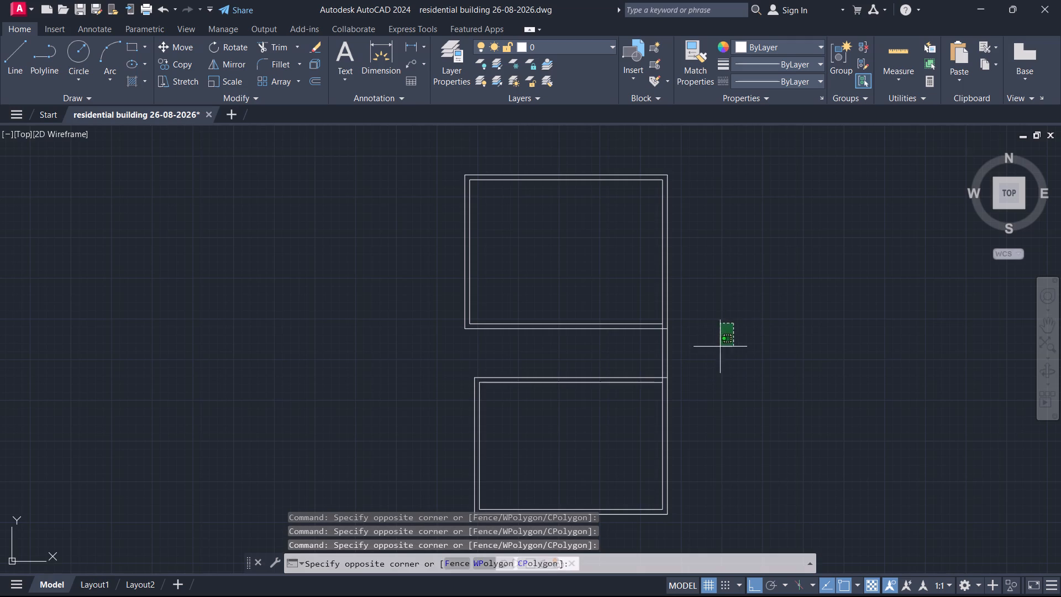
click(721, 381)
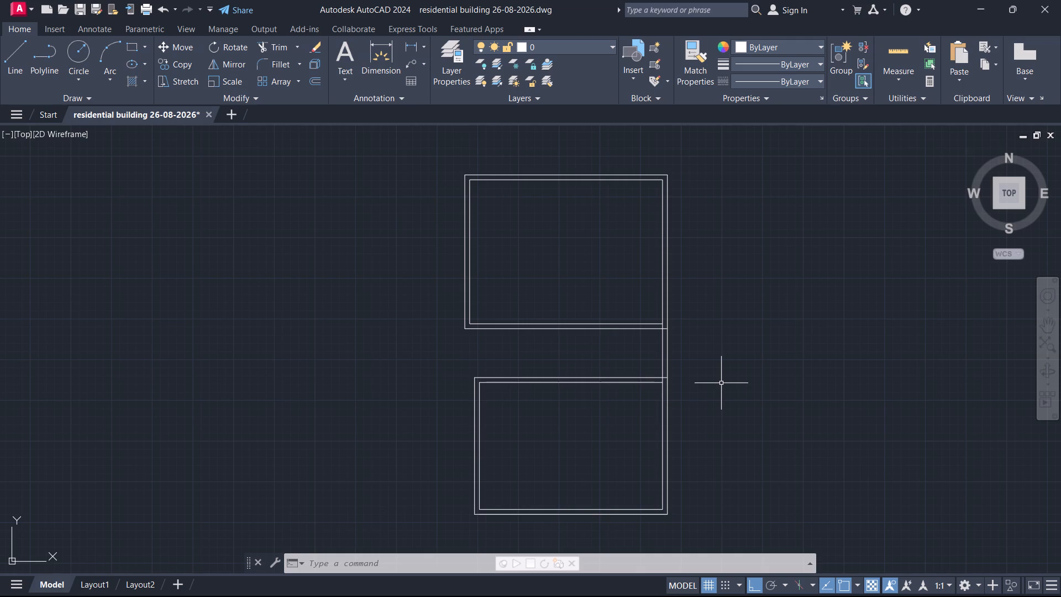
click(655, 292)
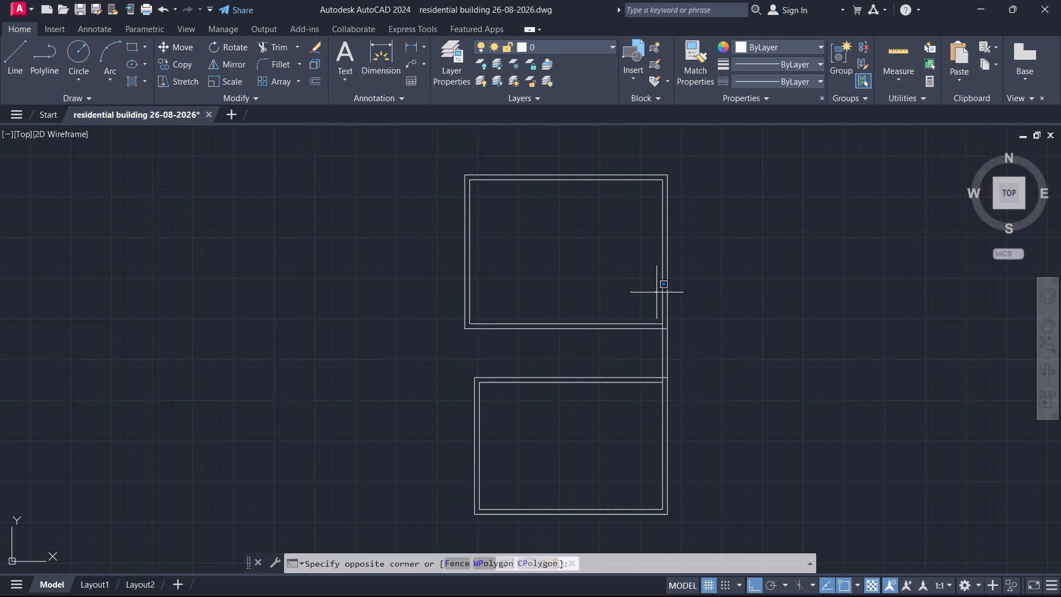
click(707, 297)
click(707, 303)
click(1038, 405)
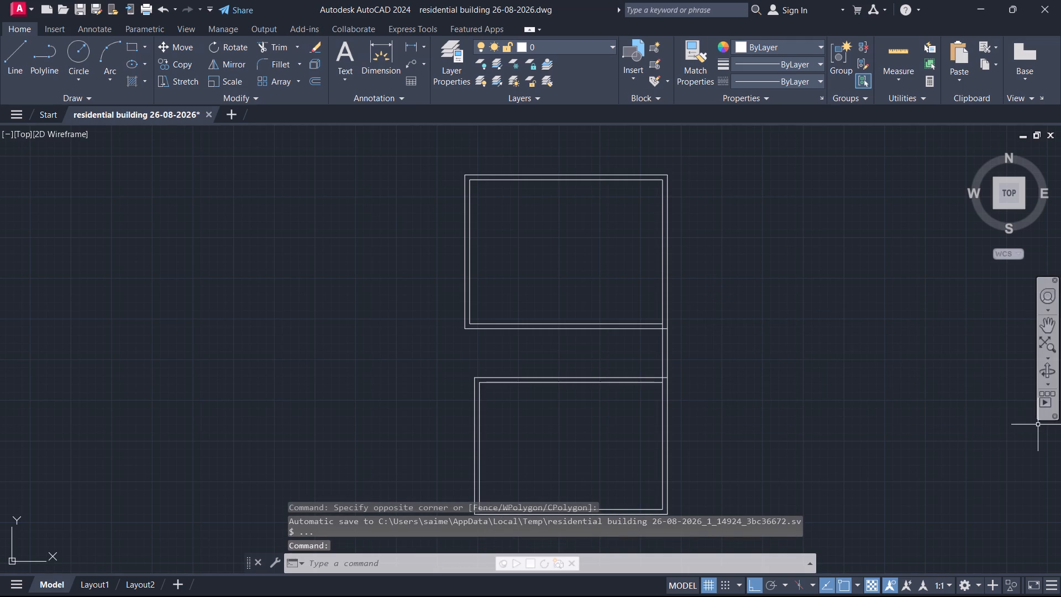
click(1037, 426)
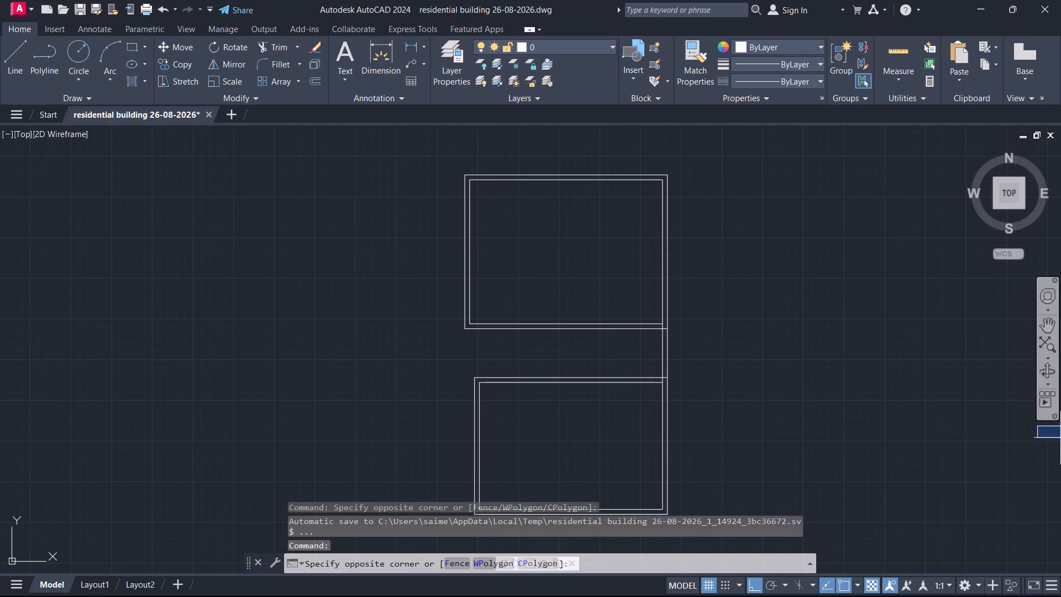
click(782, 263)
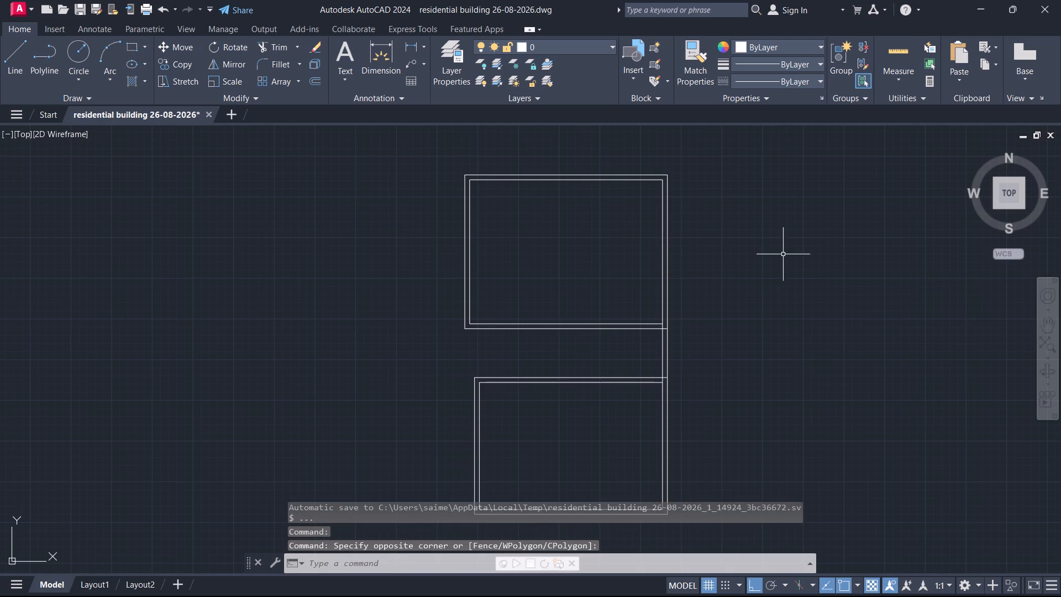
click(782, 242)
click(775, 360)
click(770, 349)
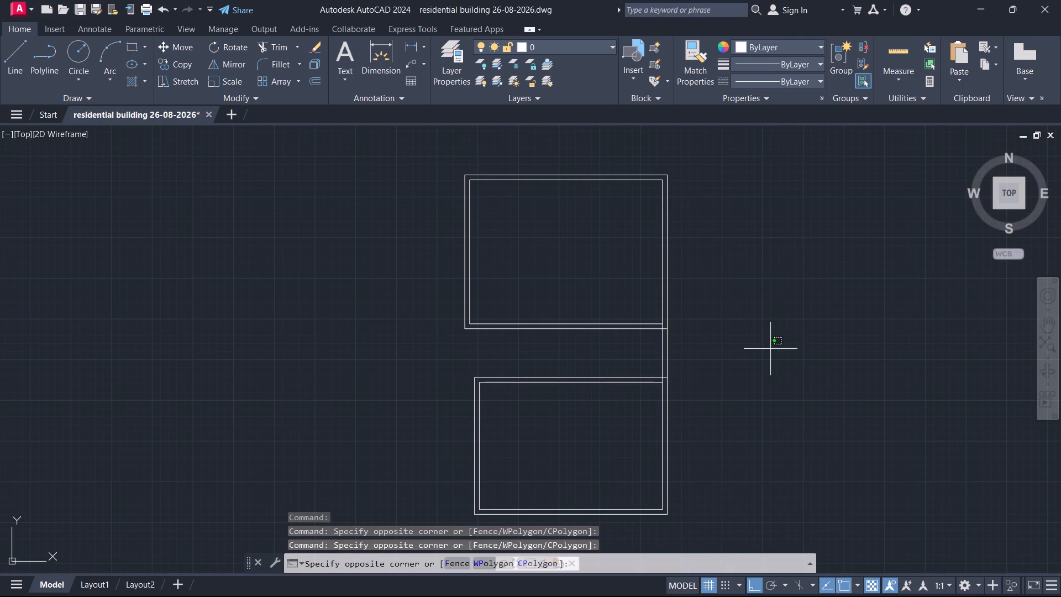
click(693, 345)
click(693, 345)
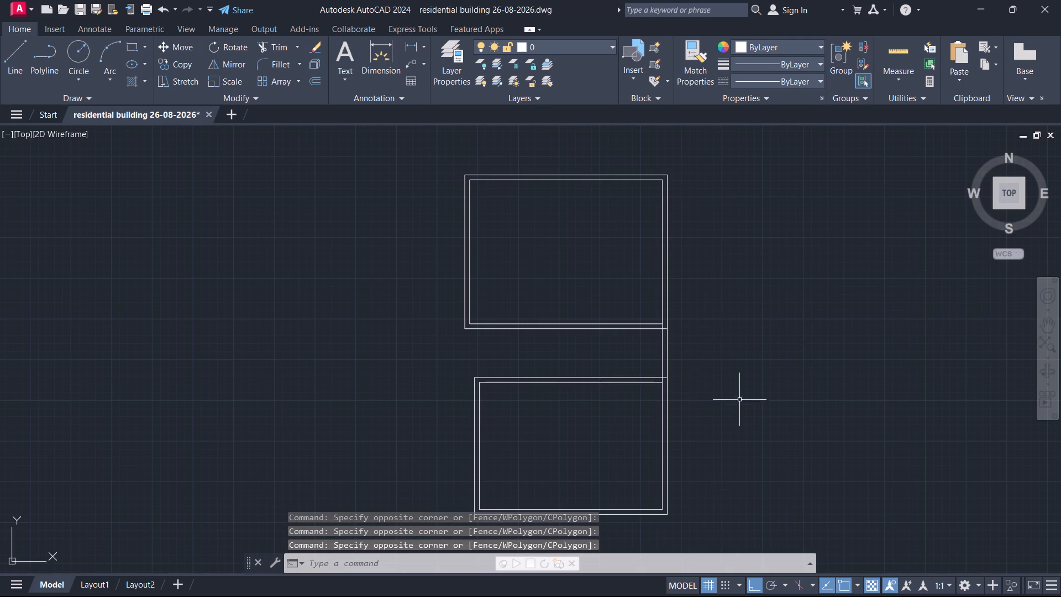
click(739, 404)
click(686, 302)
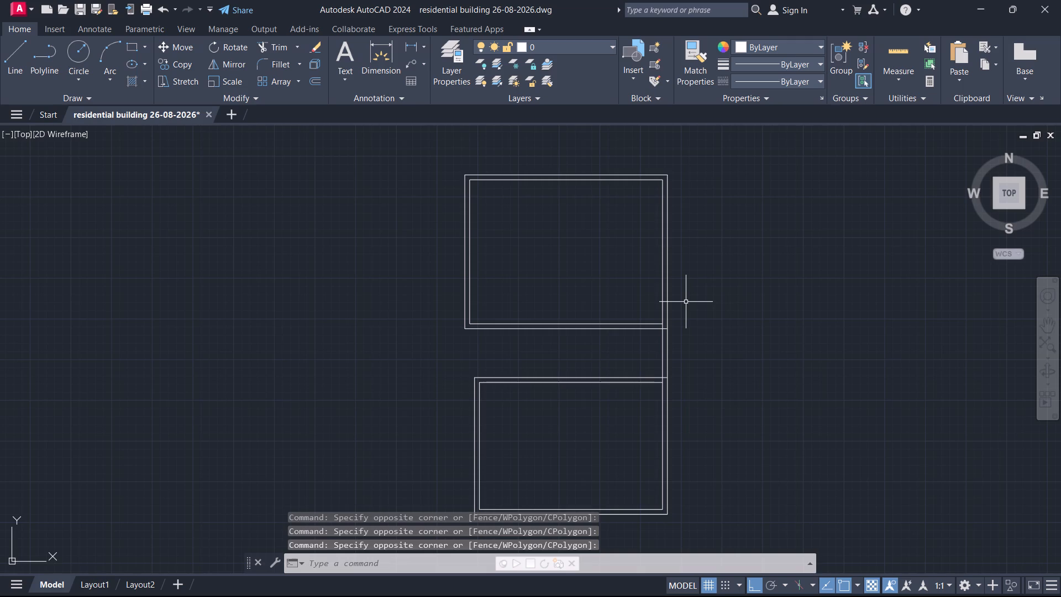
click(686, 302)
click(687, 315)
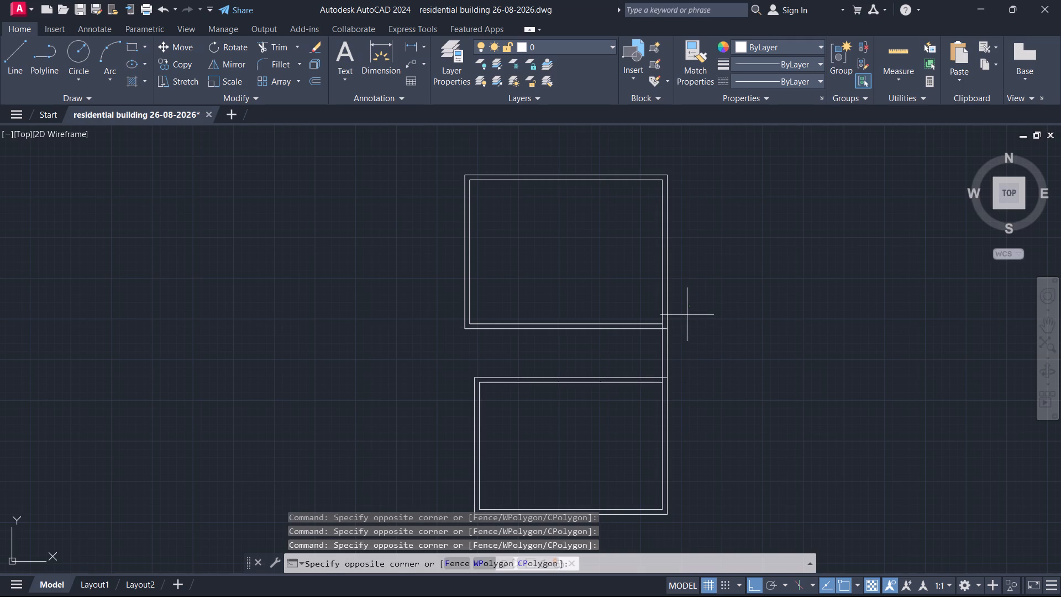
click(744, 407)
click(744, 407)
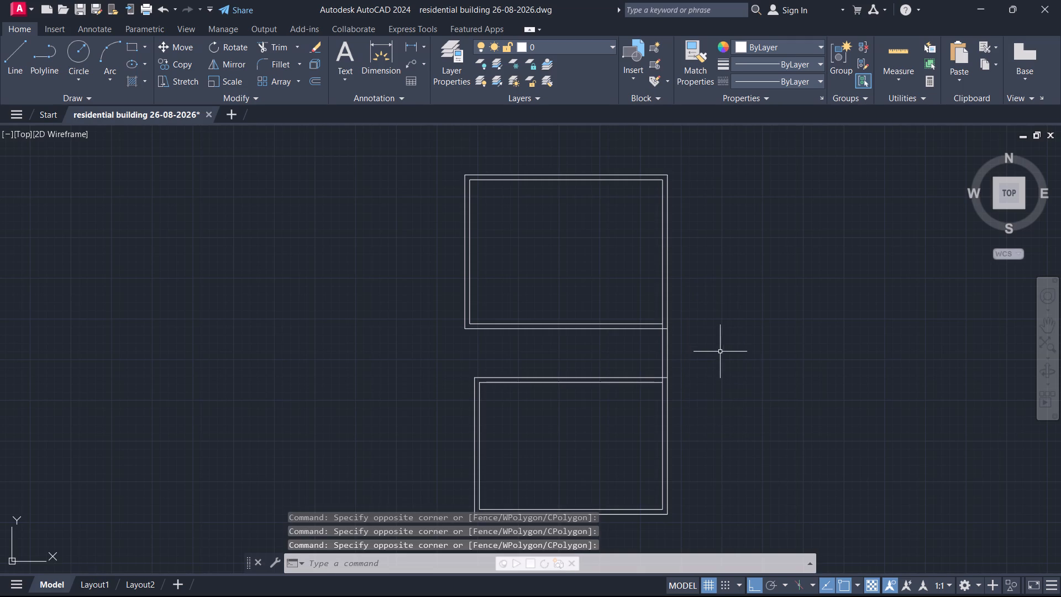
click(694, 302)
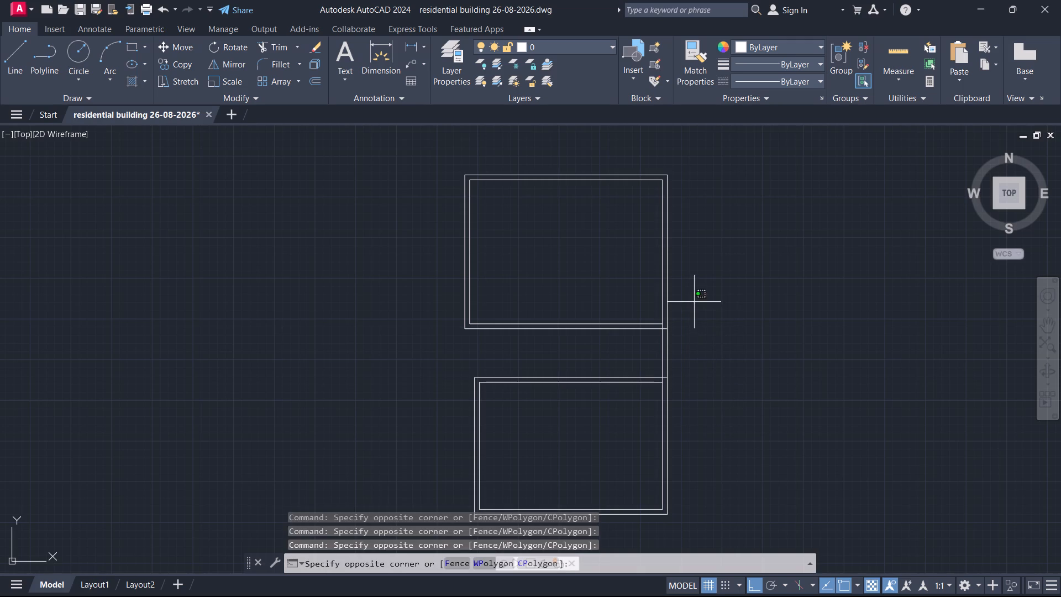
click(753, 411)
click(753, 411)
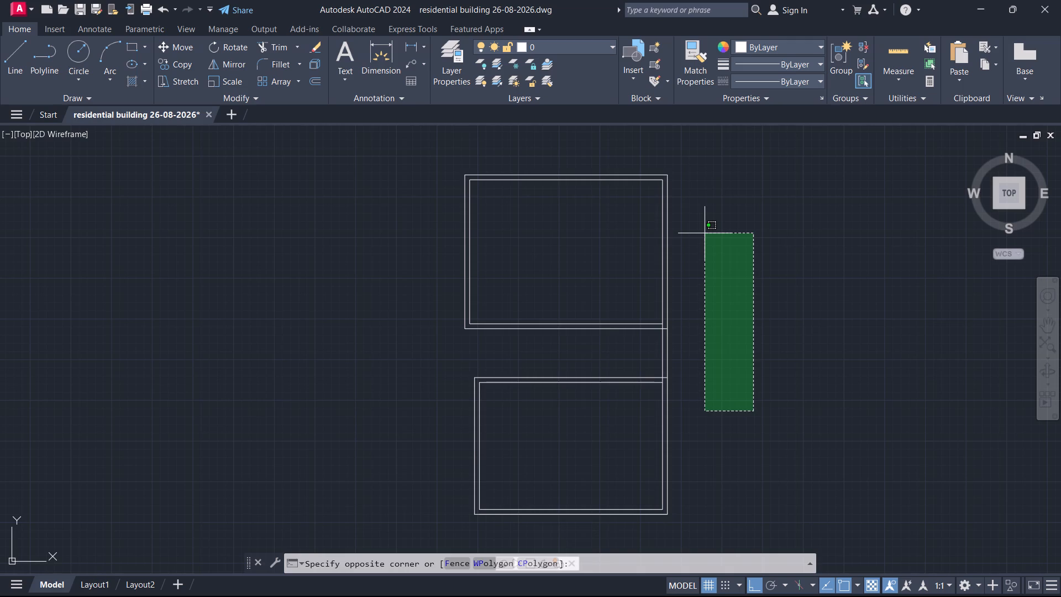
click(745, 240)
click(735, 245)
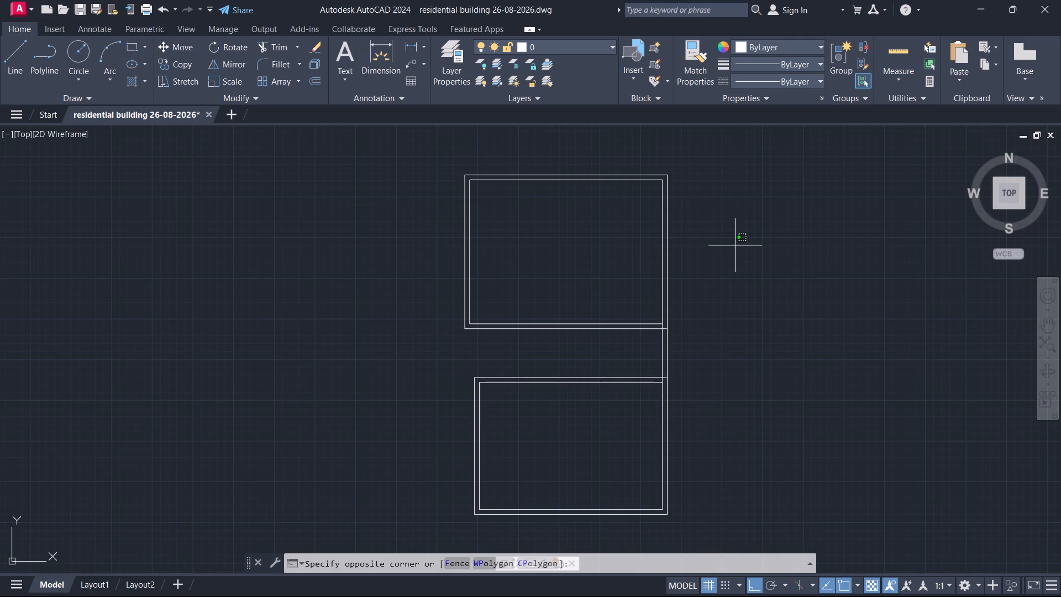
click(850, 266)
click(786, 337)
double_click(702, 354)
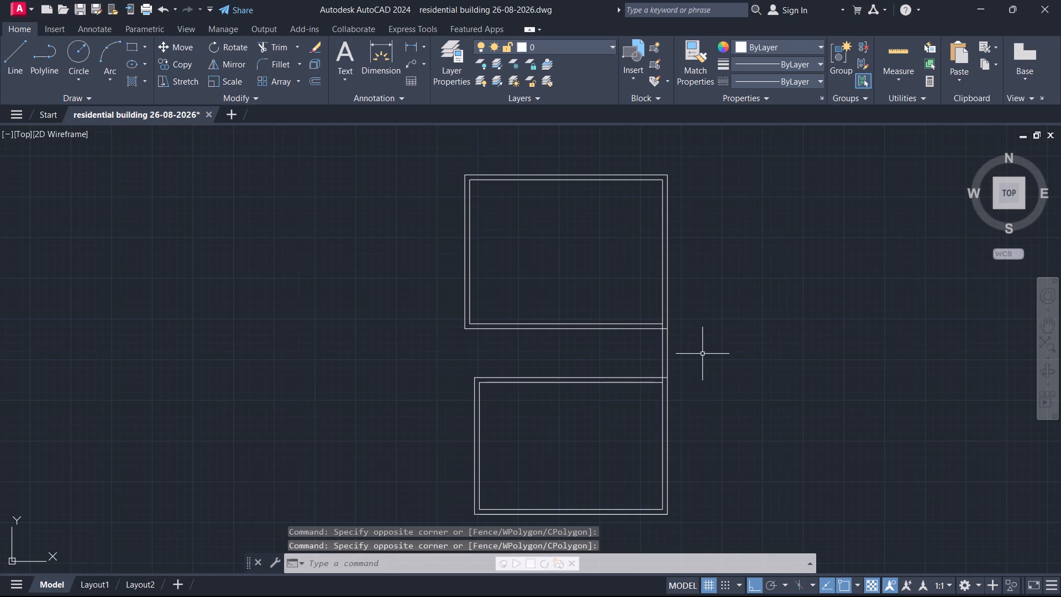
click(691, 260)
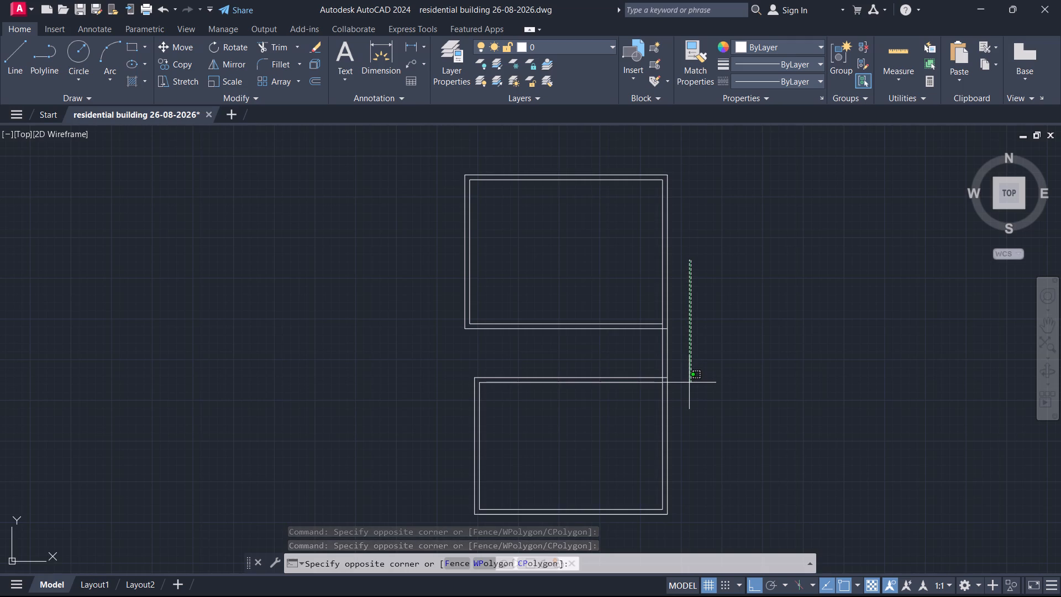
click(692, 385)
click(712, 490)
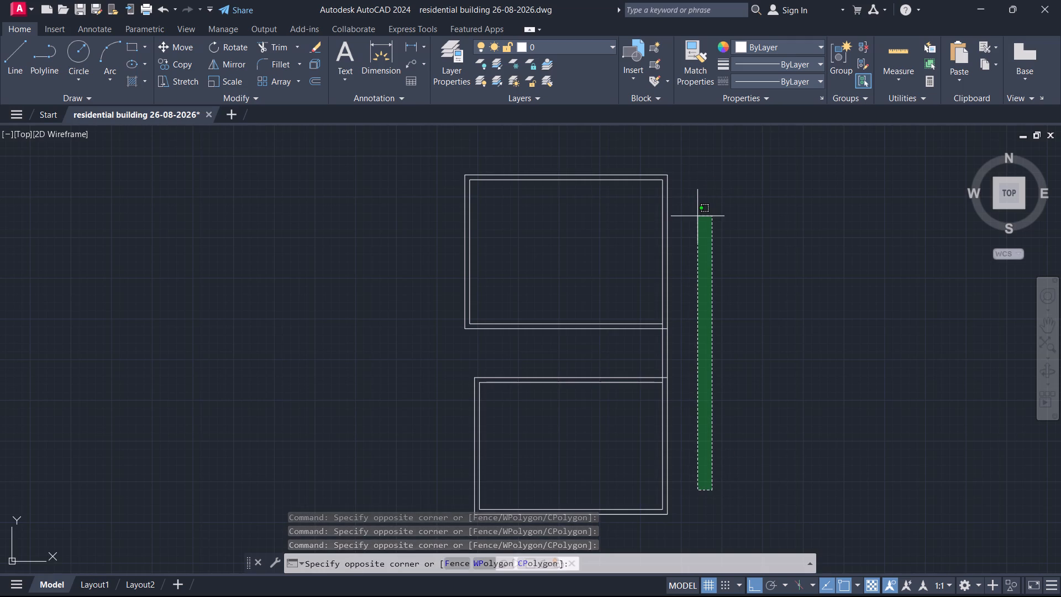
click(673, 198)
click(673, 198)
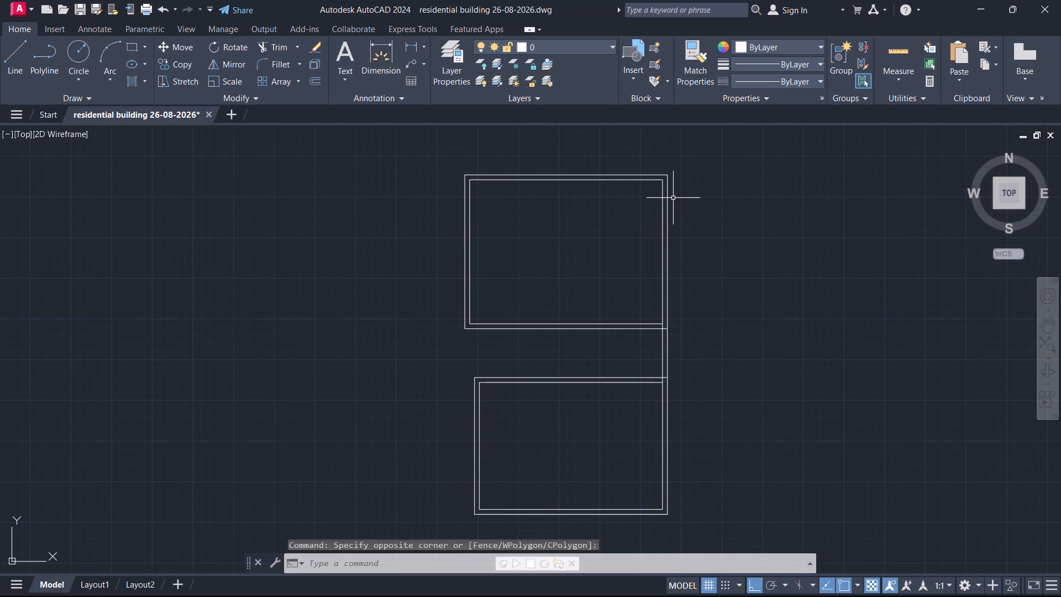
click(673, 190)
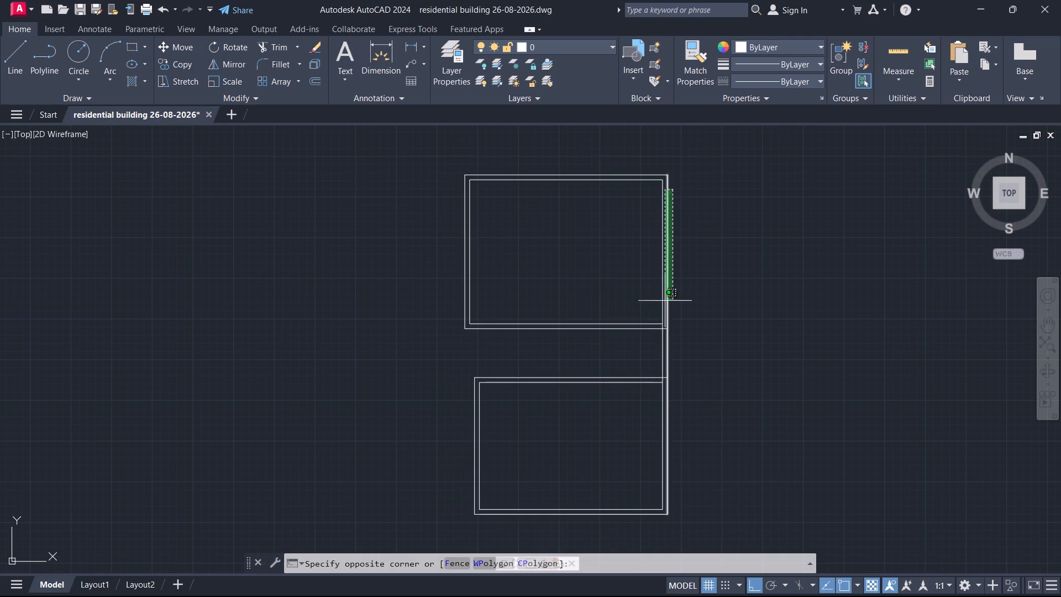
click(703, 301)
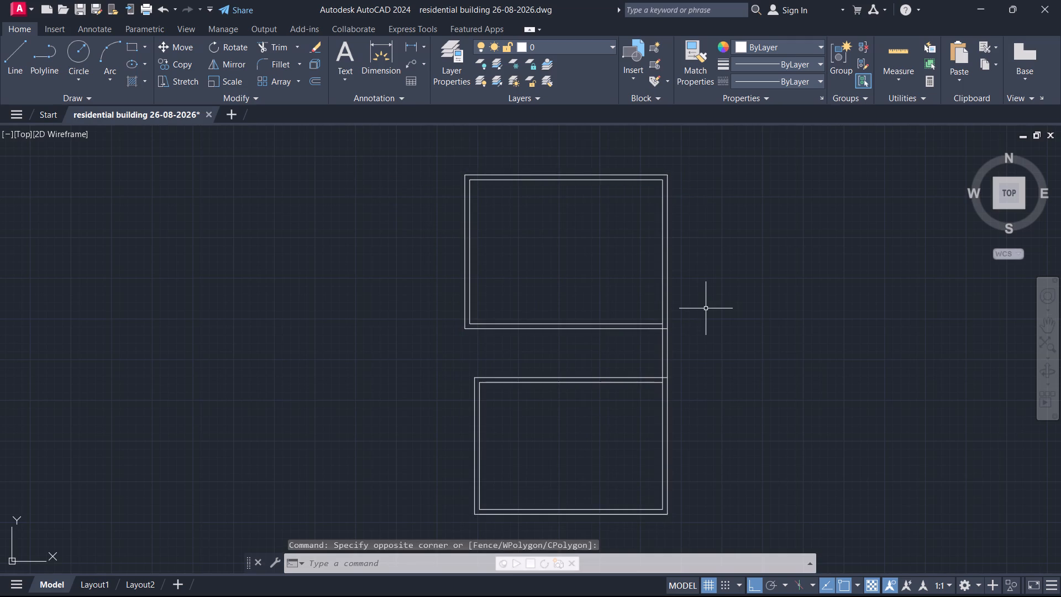
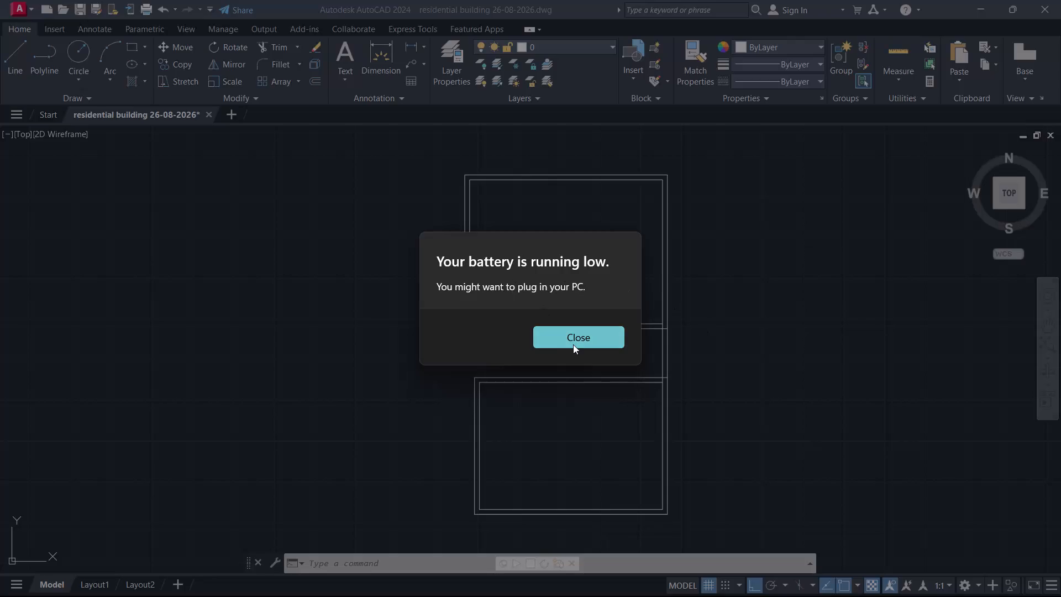
Dismiss the low-battery warning.
click(575, 342)
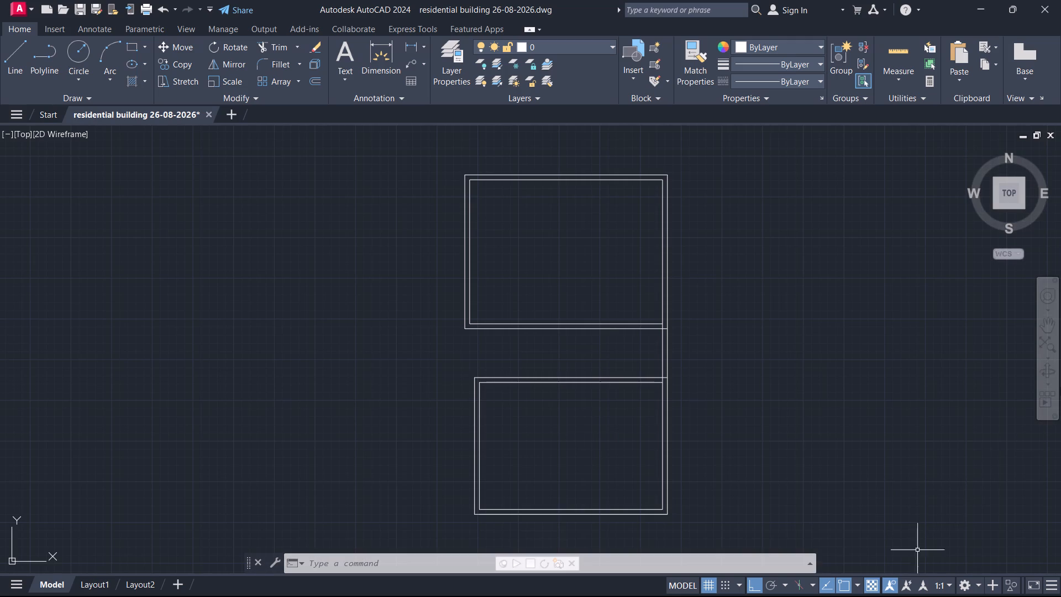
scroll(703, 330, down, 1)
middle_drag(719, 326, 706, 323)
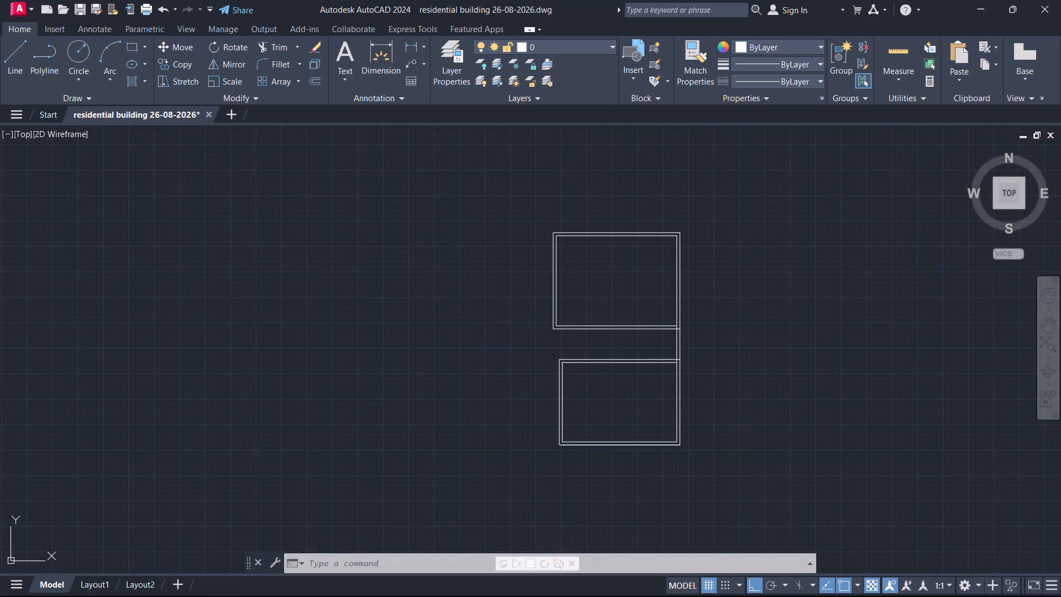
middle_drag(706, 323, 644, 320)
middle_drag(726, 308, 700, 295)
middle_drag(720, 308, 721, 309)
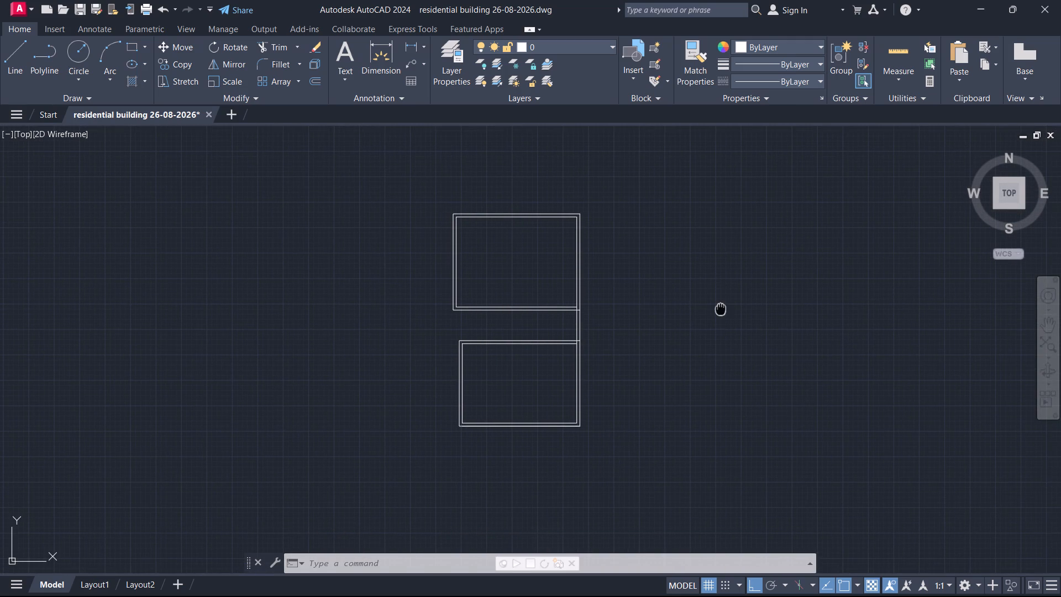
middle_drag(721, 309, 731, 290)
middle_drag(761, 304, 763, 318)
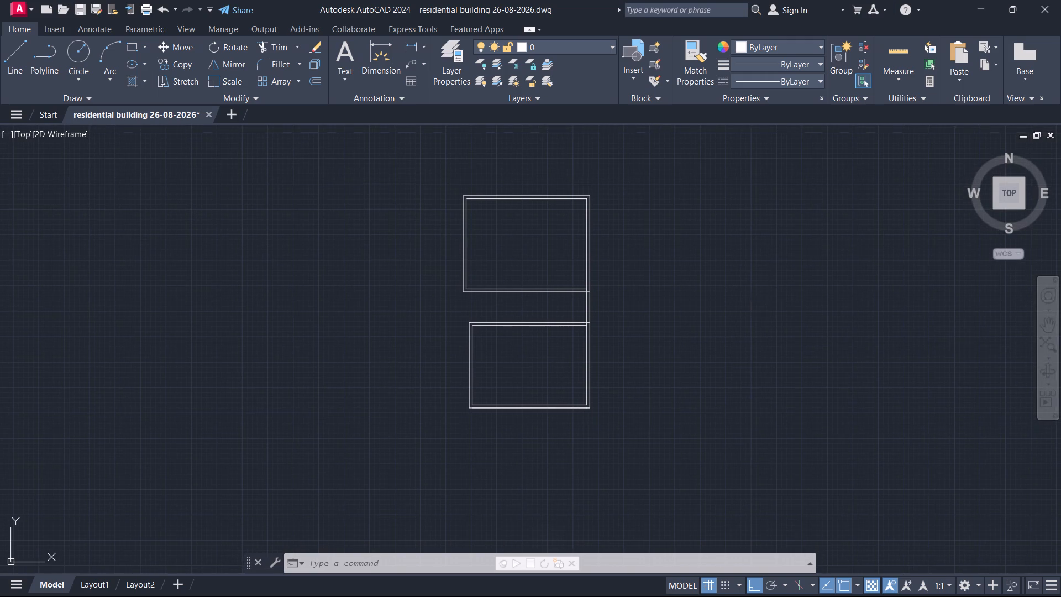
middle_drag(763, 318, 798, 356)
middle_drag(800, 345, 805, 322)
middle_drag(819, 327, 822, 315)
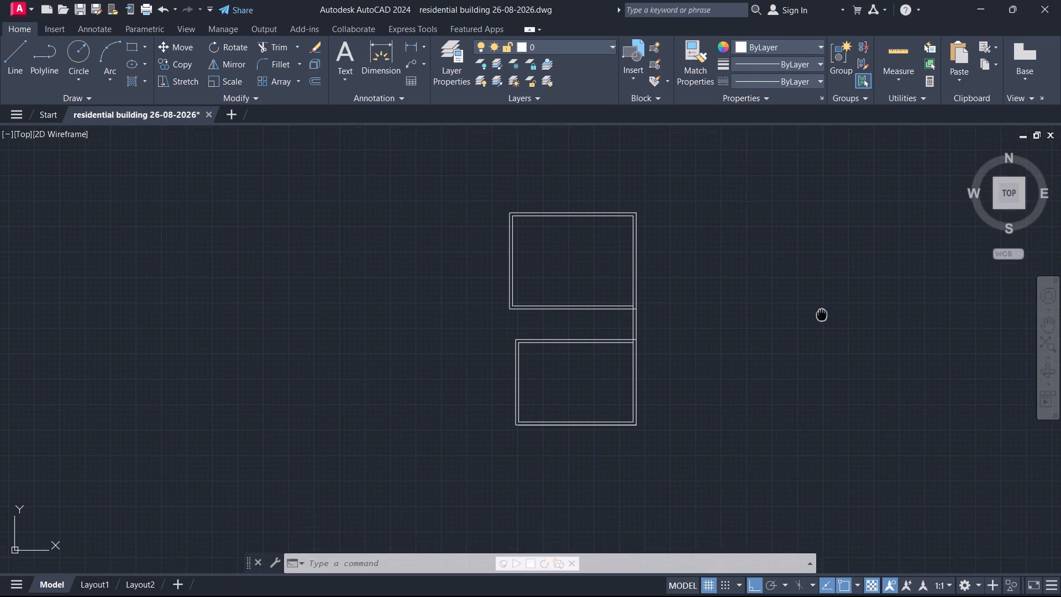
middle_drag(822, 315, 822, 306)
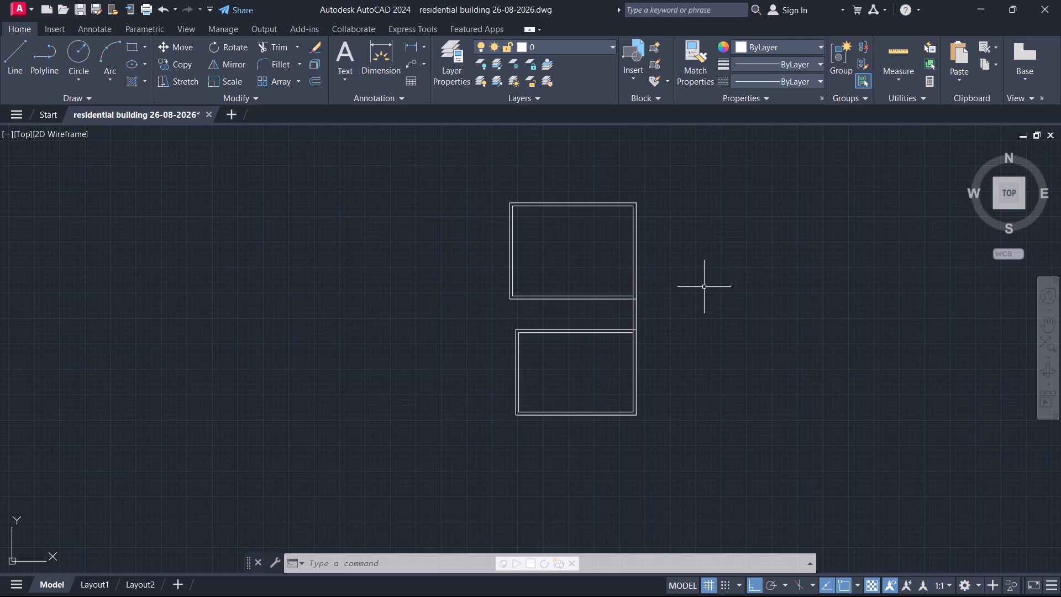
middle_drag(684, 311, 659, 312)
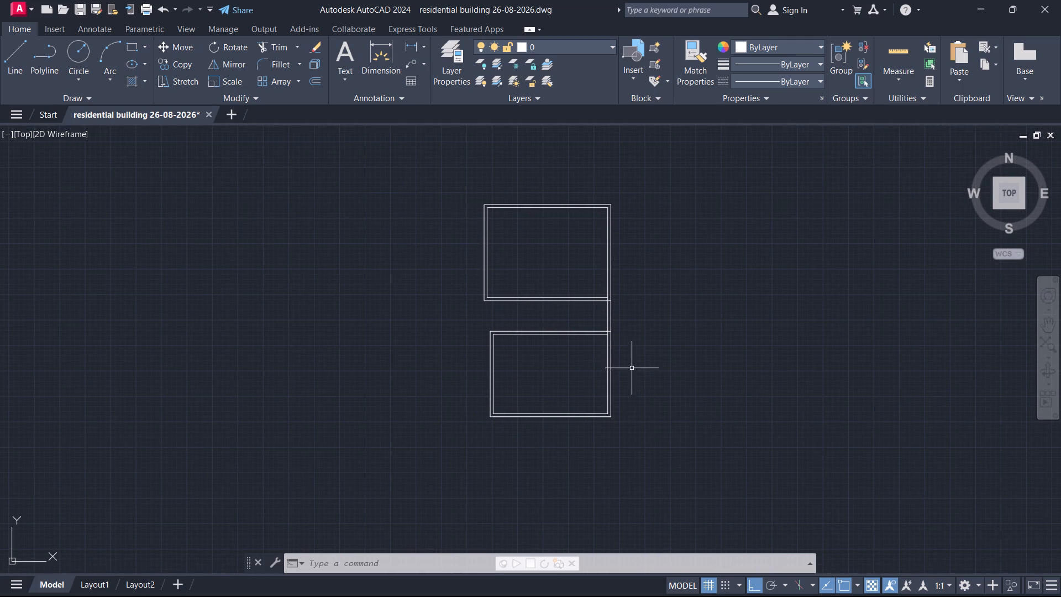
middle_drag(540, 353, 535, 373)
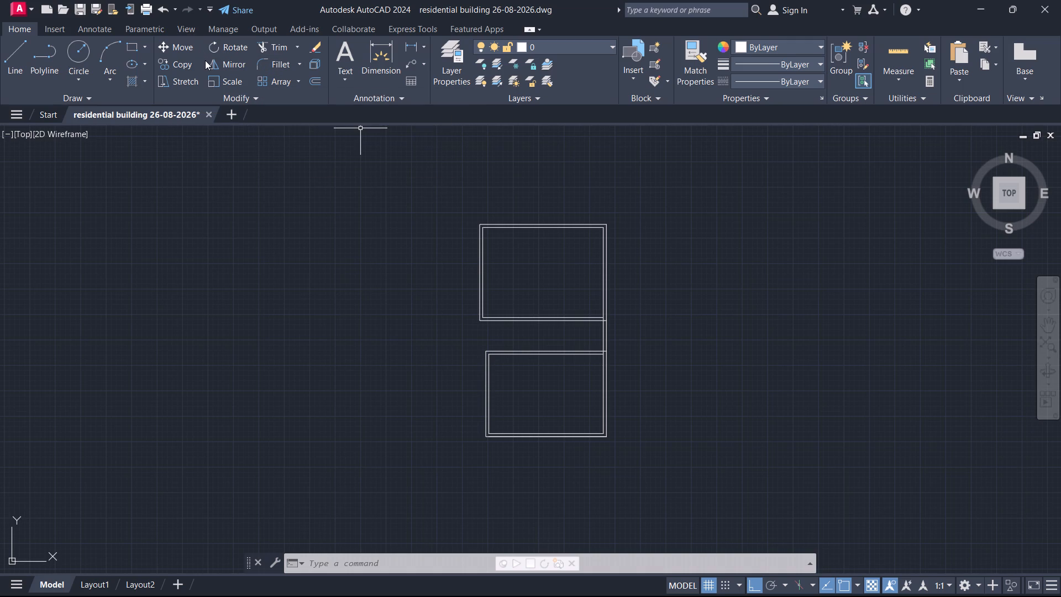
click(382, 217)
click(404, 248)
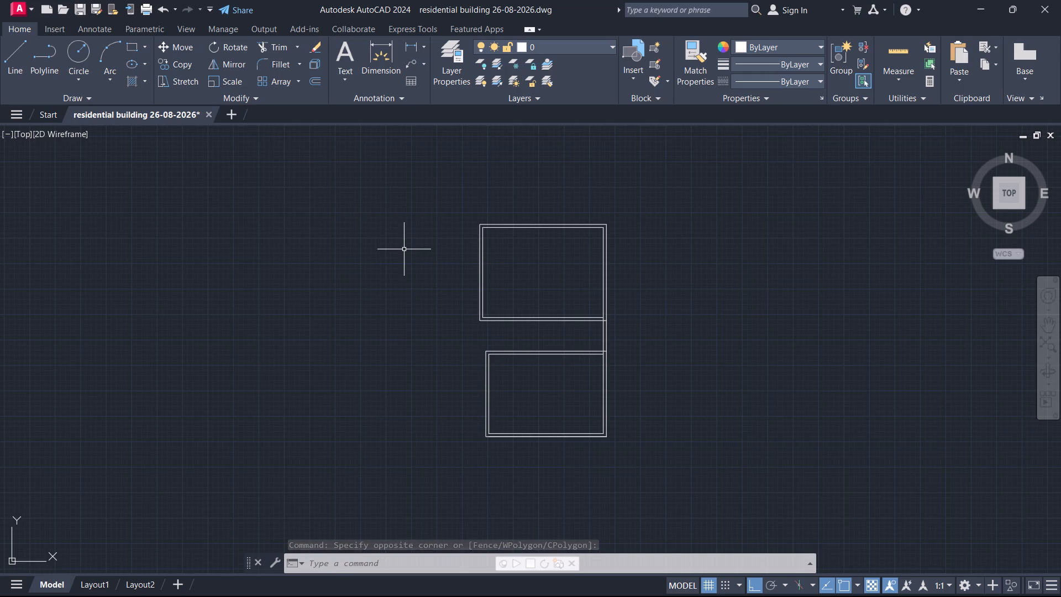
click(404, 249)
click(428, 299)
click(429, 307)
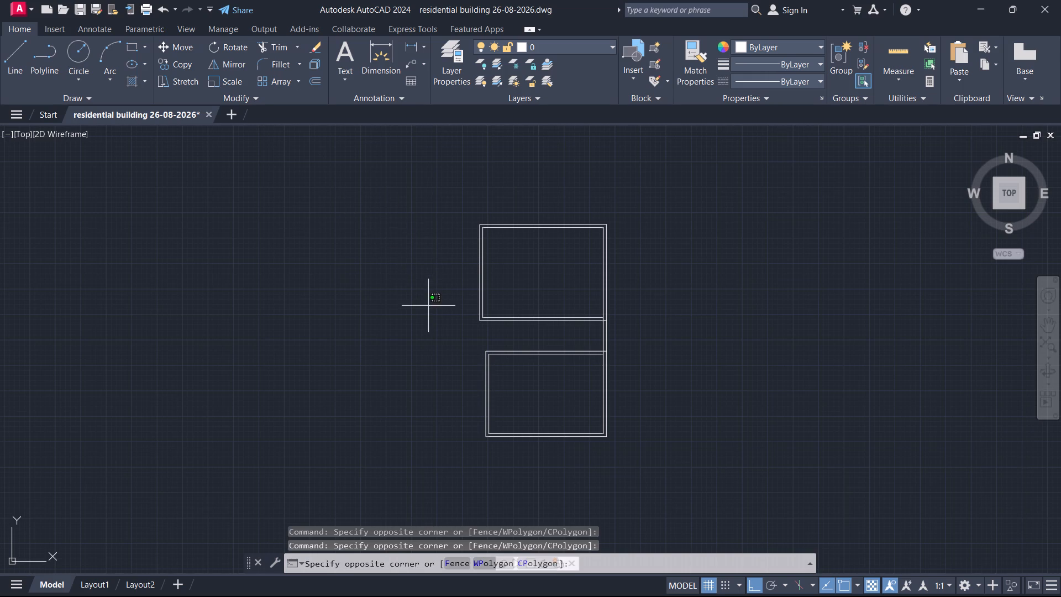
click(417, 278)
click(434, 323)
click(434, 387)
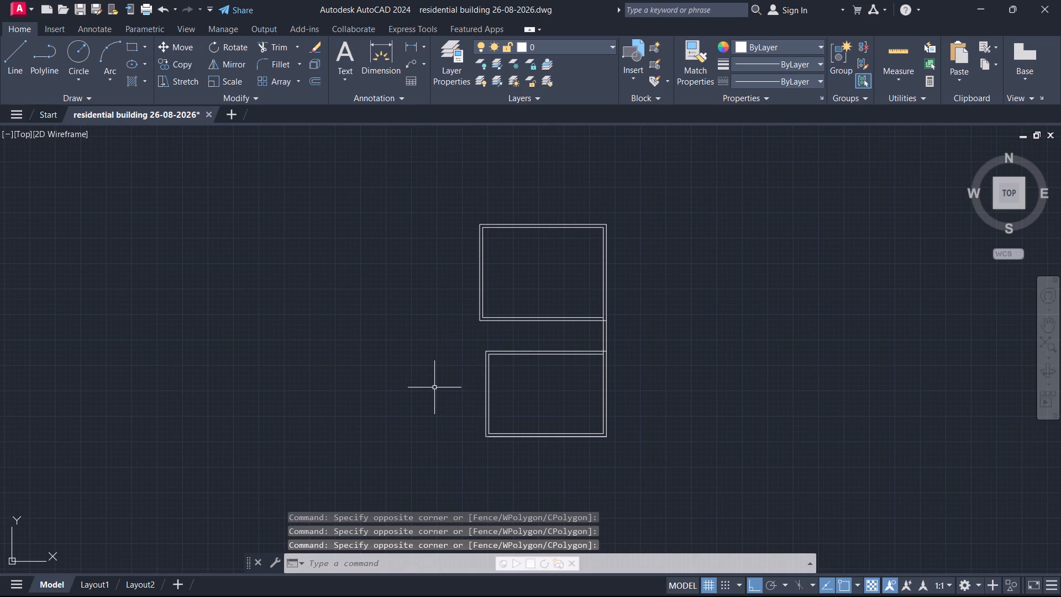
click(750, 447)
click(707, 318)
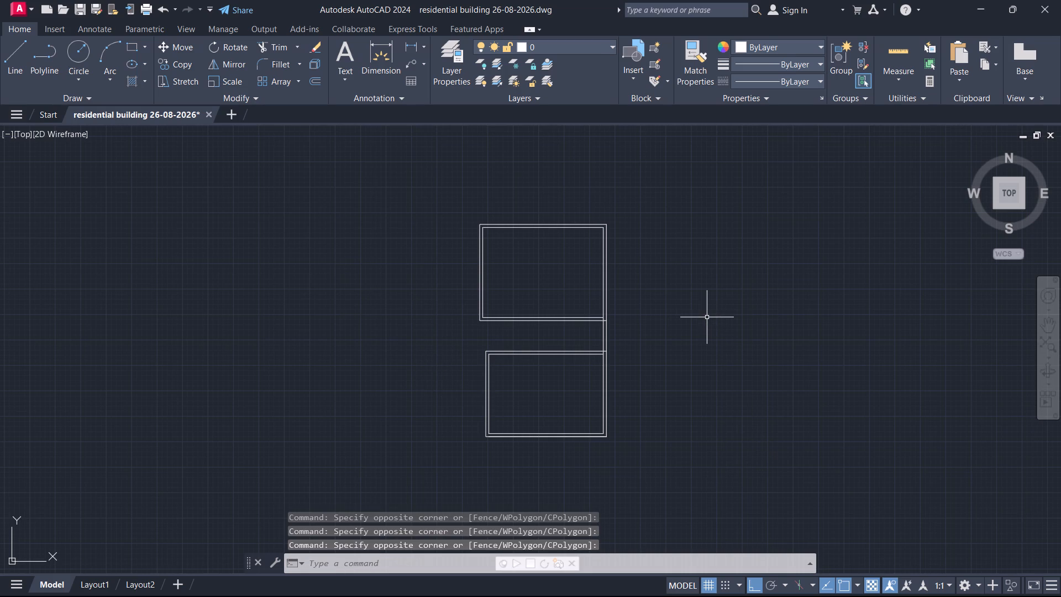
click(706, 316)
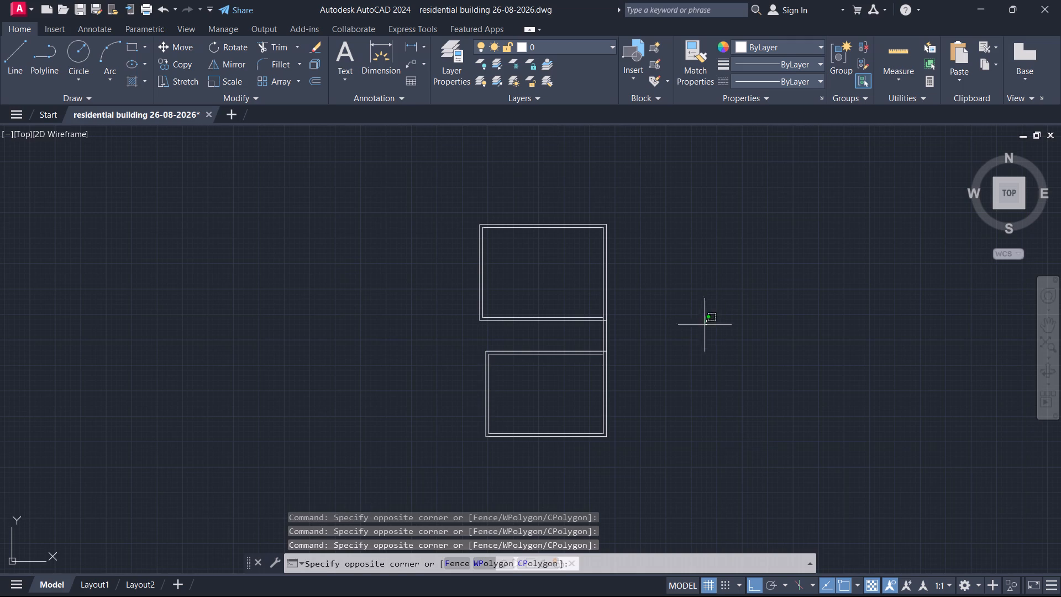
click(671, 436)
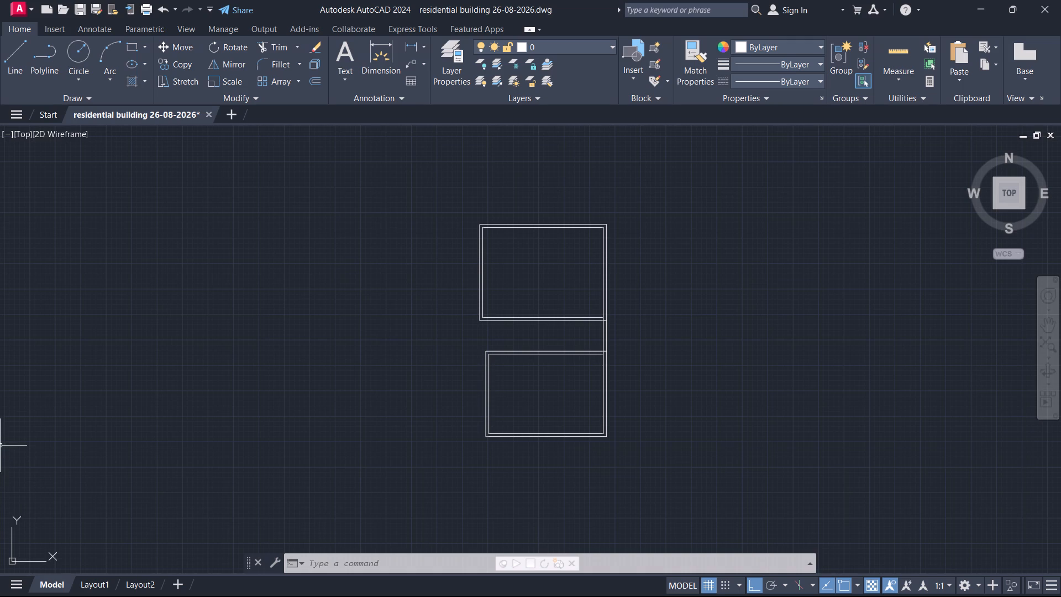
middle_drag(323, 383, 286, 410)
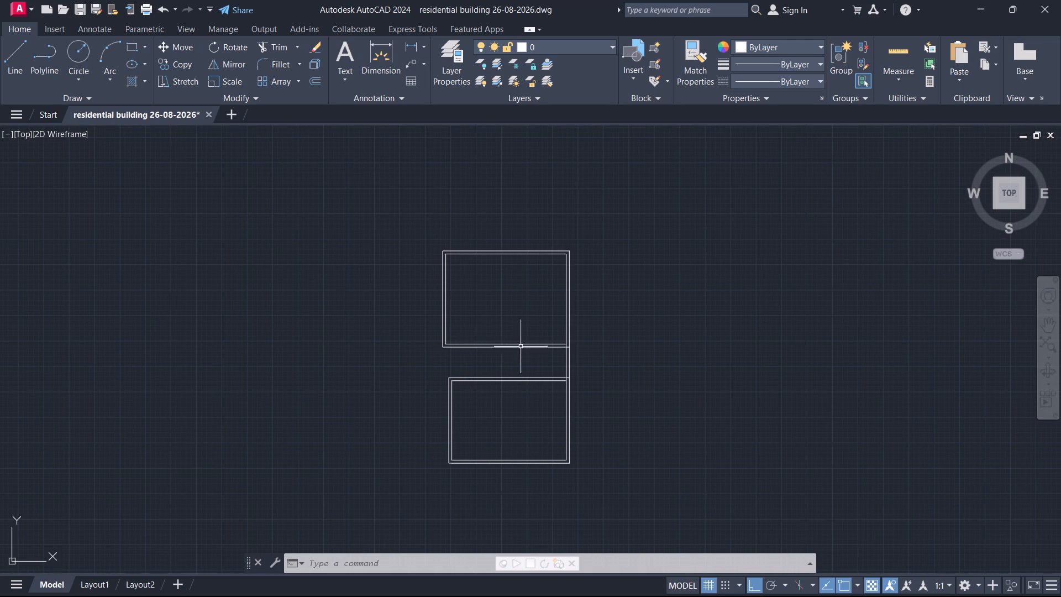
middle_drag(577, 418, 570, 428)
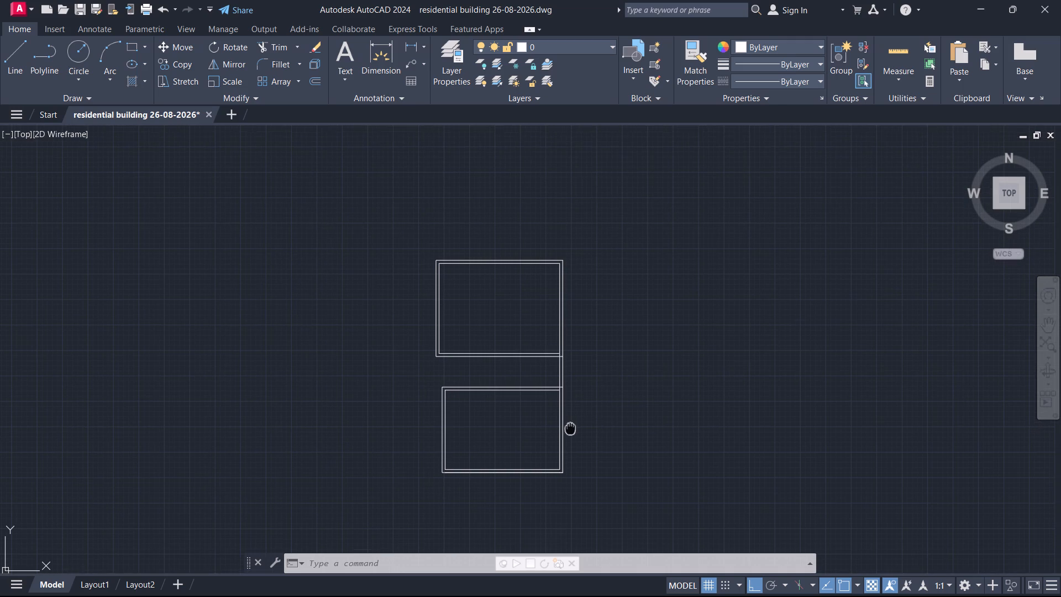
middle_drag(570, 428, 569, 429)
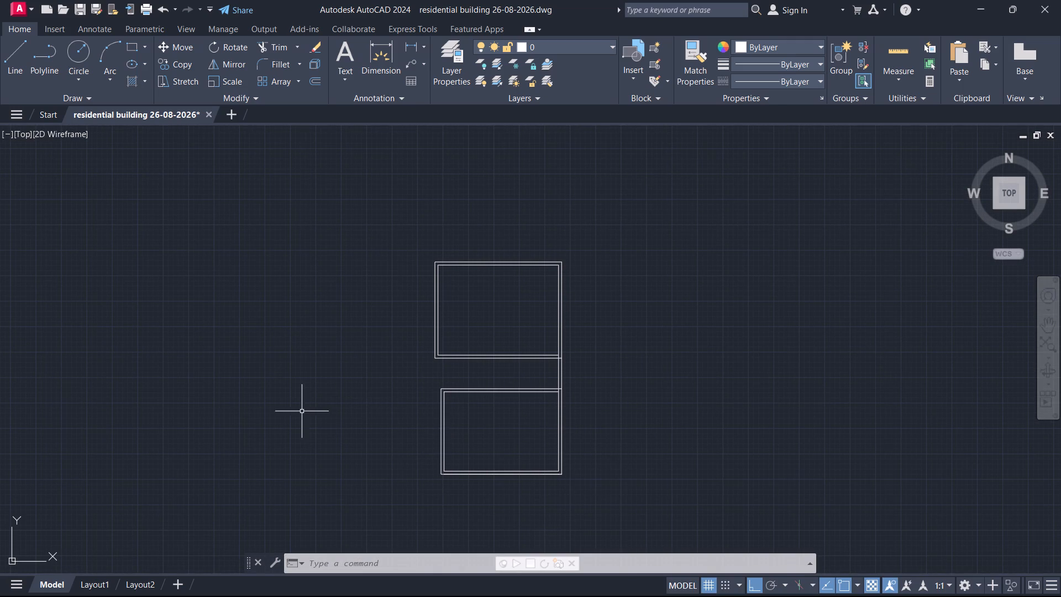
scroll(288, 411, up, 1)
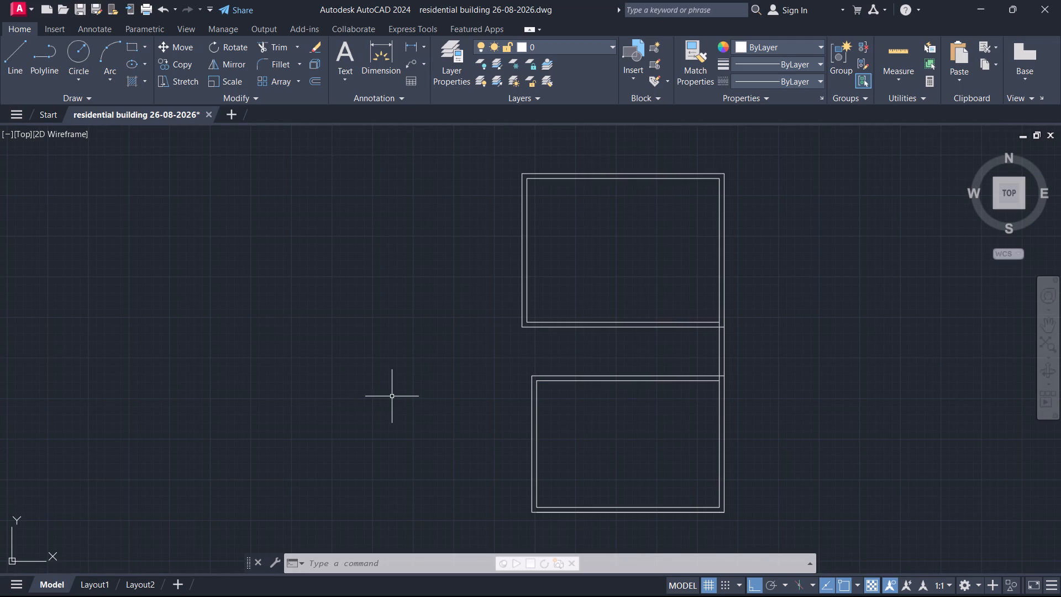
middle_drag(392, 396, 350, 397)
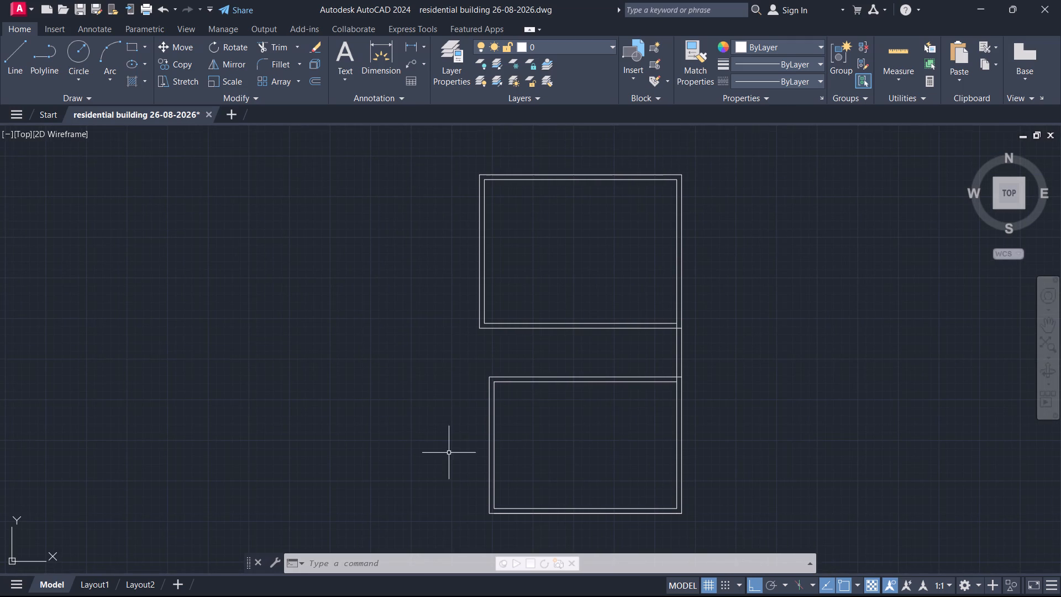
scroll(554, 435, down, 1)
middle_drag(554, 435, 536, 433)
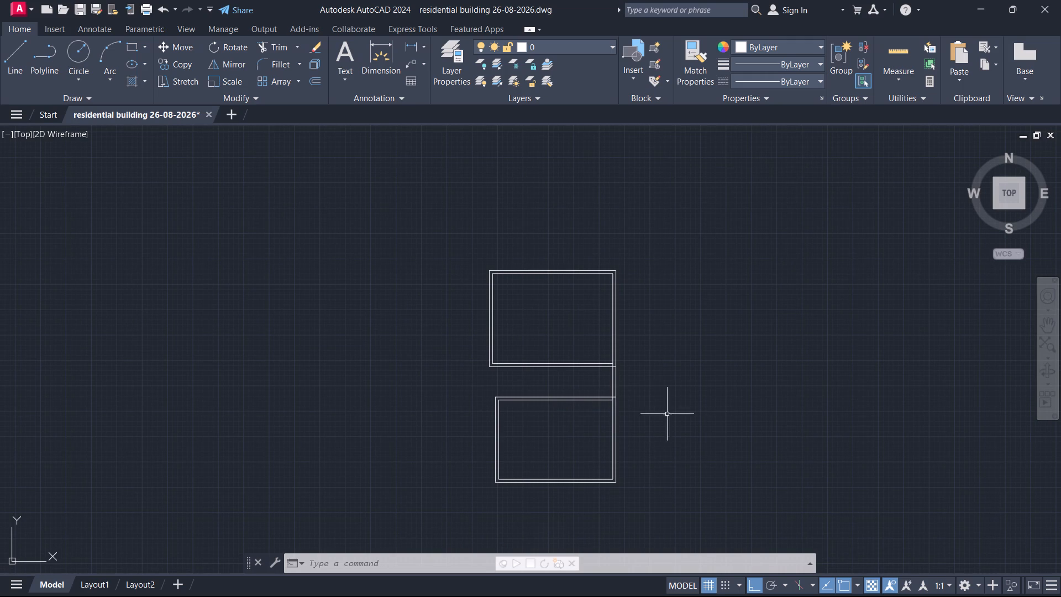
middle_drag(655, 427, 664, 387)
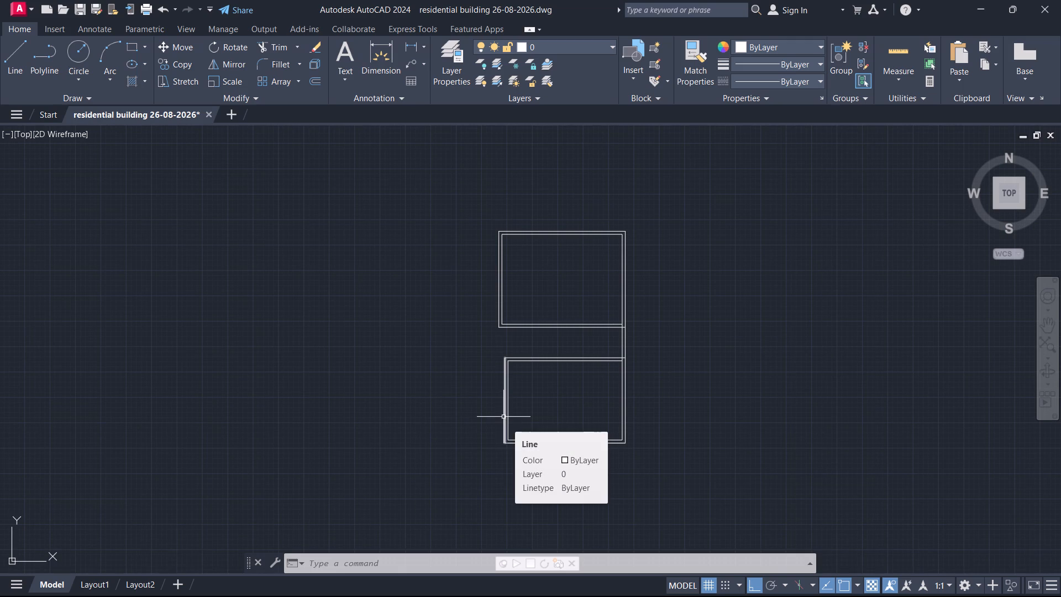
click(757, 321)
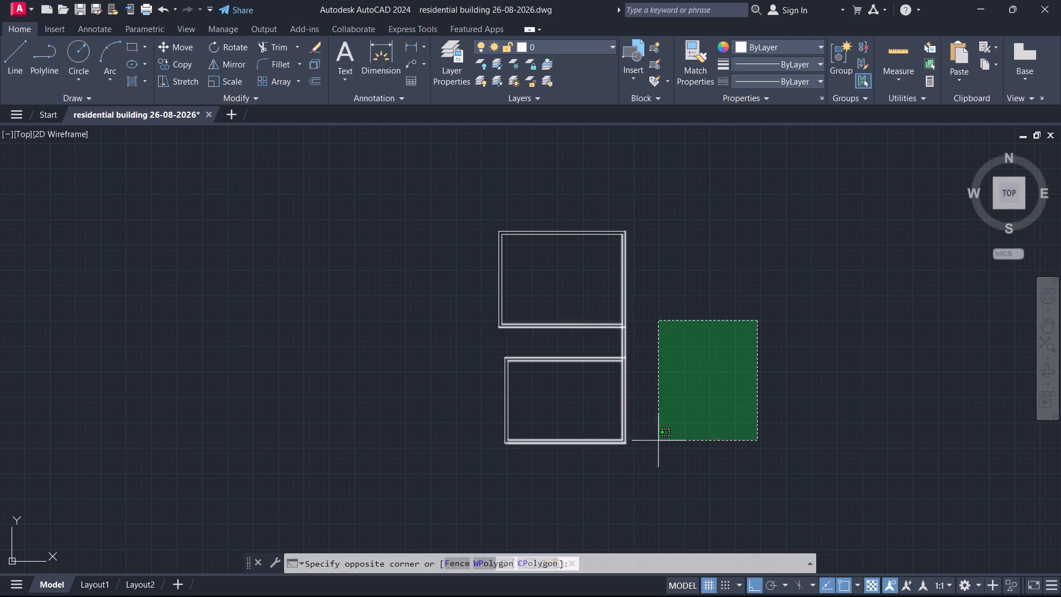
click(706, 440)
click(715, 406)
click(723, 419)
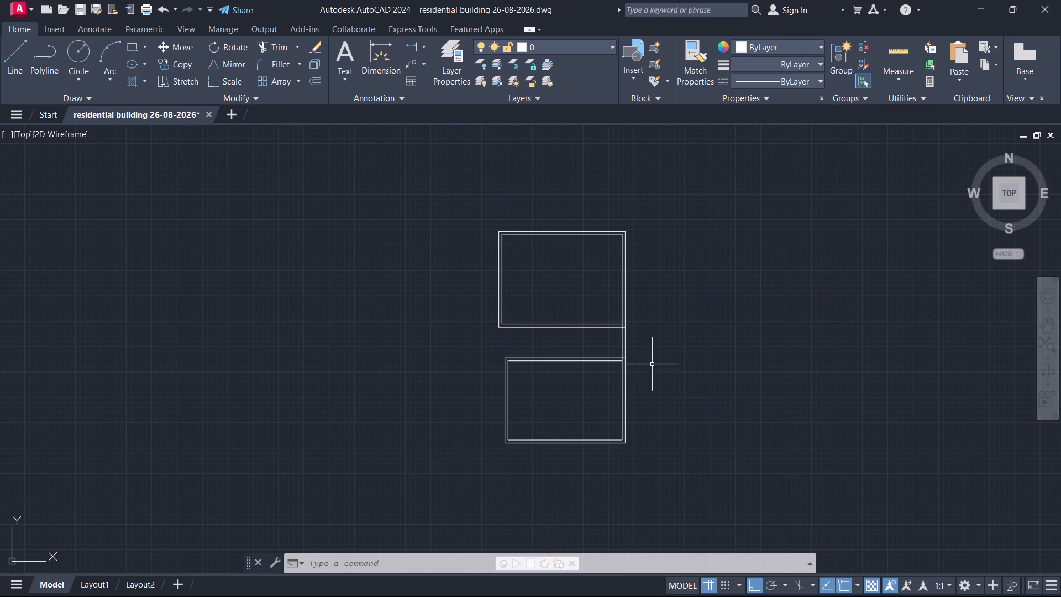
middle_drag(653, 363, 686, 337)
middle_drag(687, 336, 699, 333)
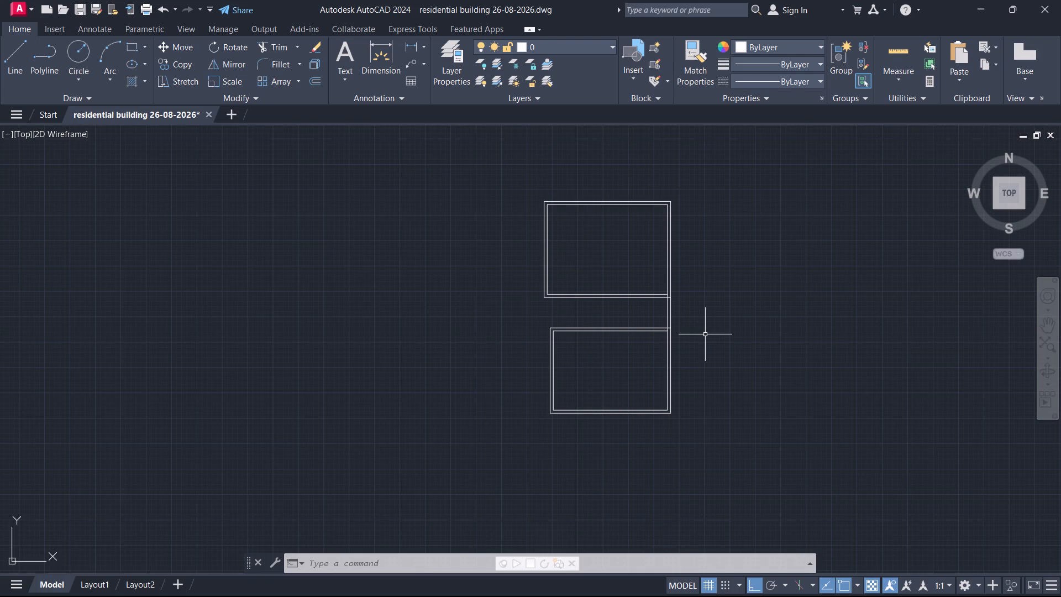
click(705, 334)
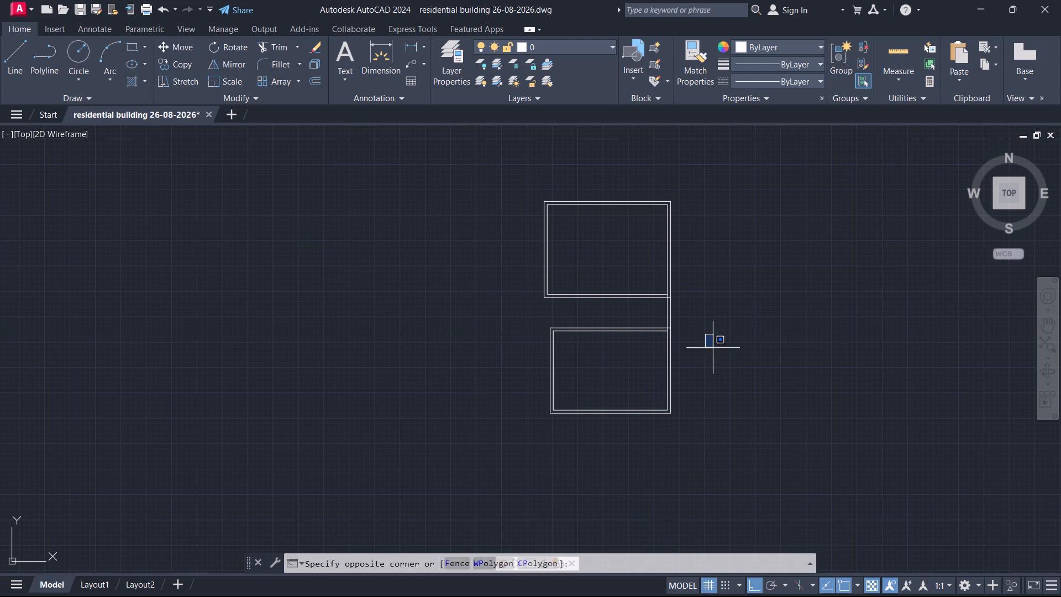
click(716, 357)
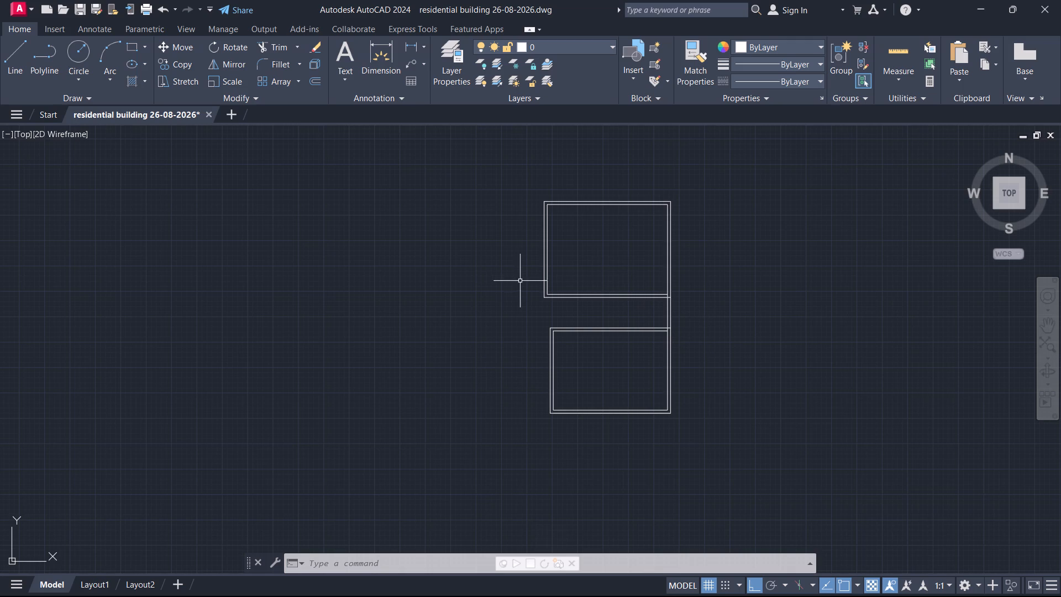
Erase the entire existing two-room wall layout, including the wall lines joining the rooms.
click(512, 156)
click(744, 458)
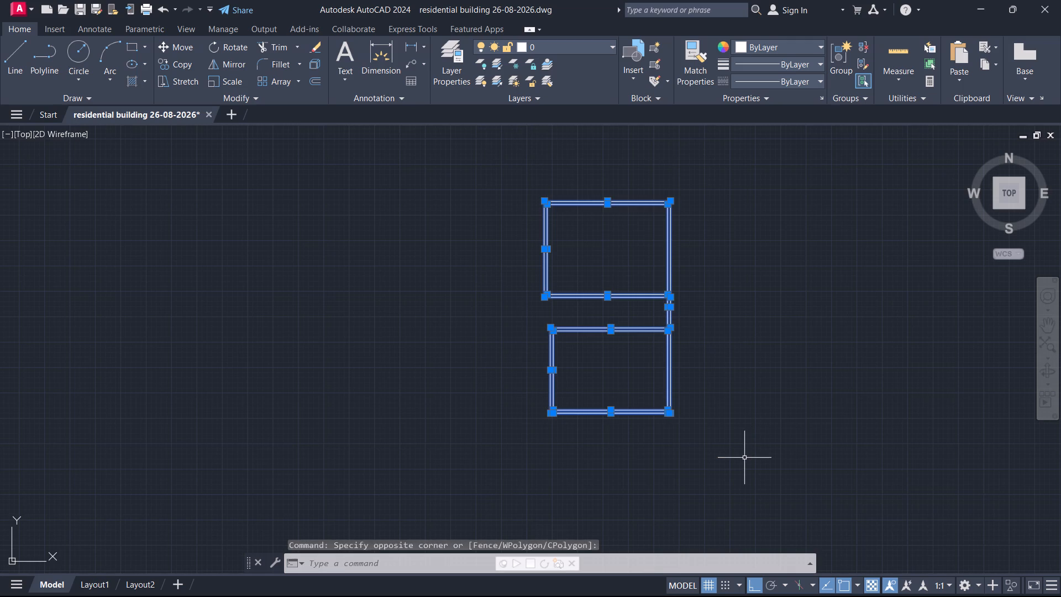
key(e)
key(Return)
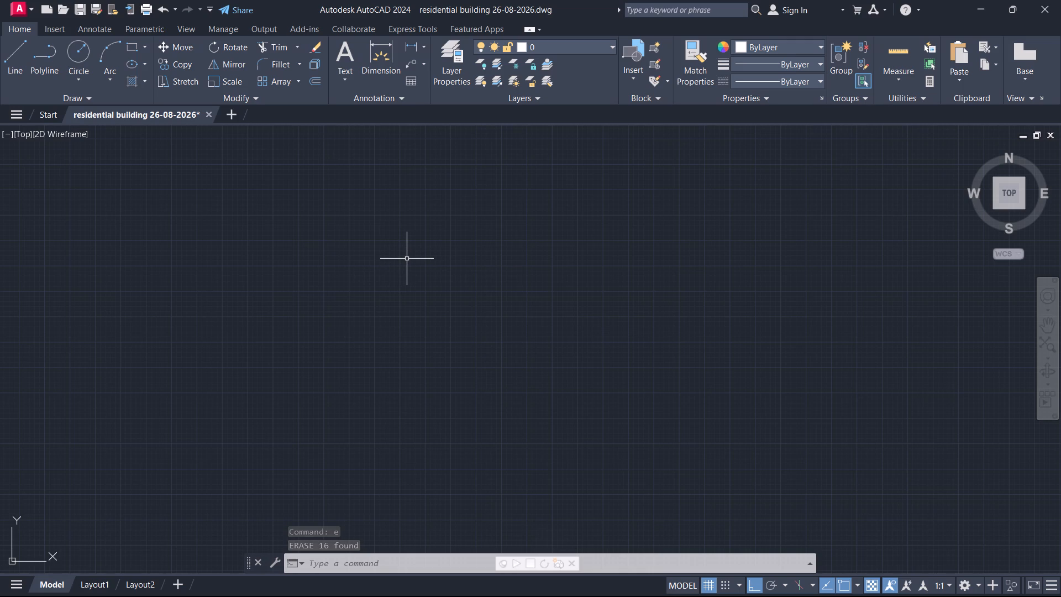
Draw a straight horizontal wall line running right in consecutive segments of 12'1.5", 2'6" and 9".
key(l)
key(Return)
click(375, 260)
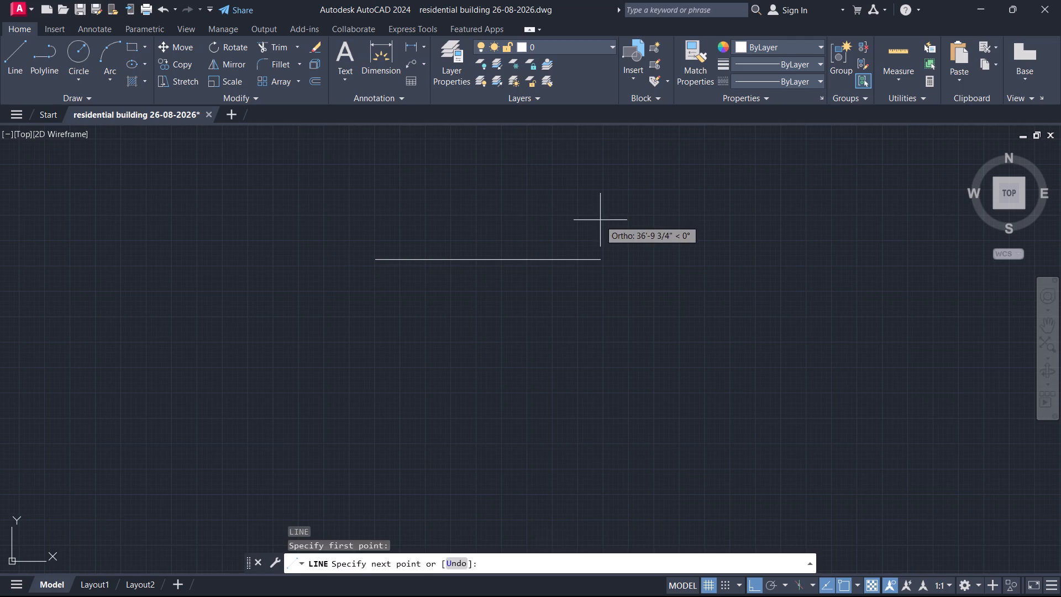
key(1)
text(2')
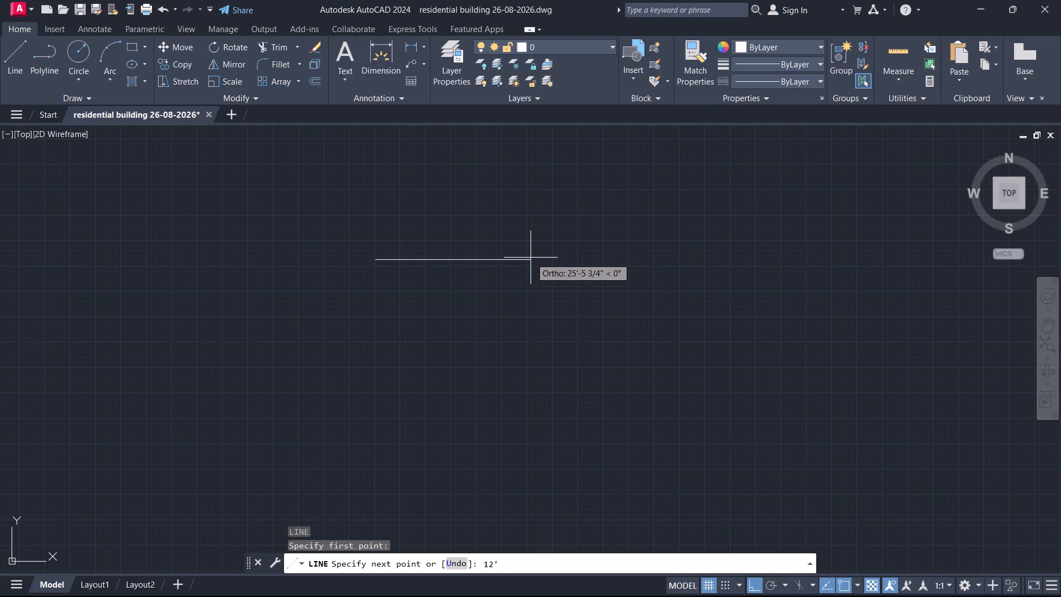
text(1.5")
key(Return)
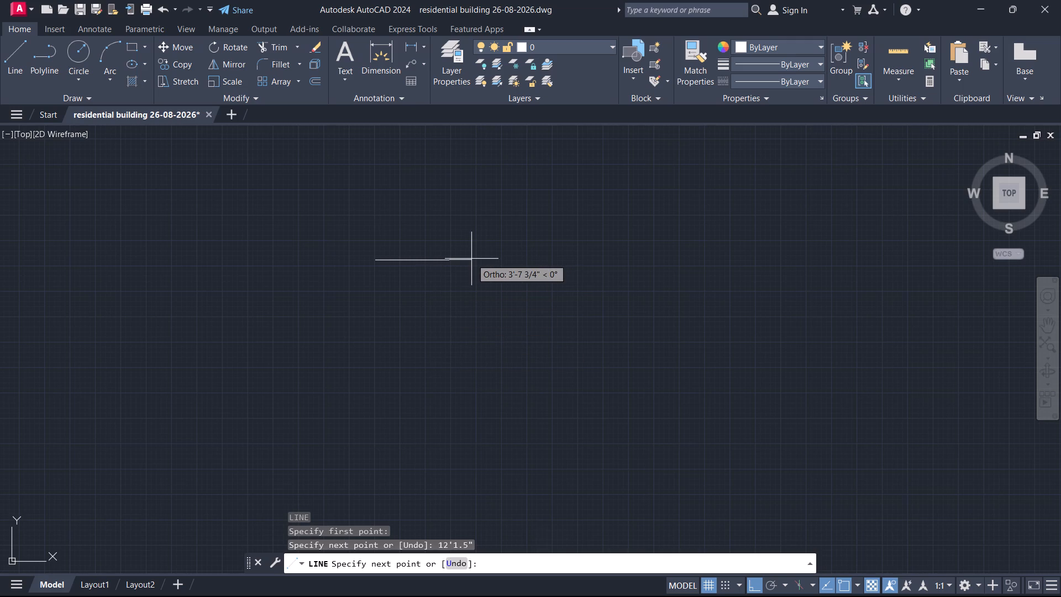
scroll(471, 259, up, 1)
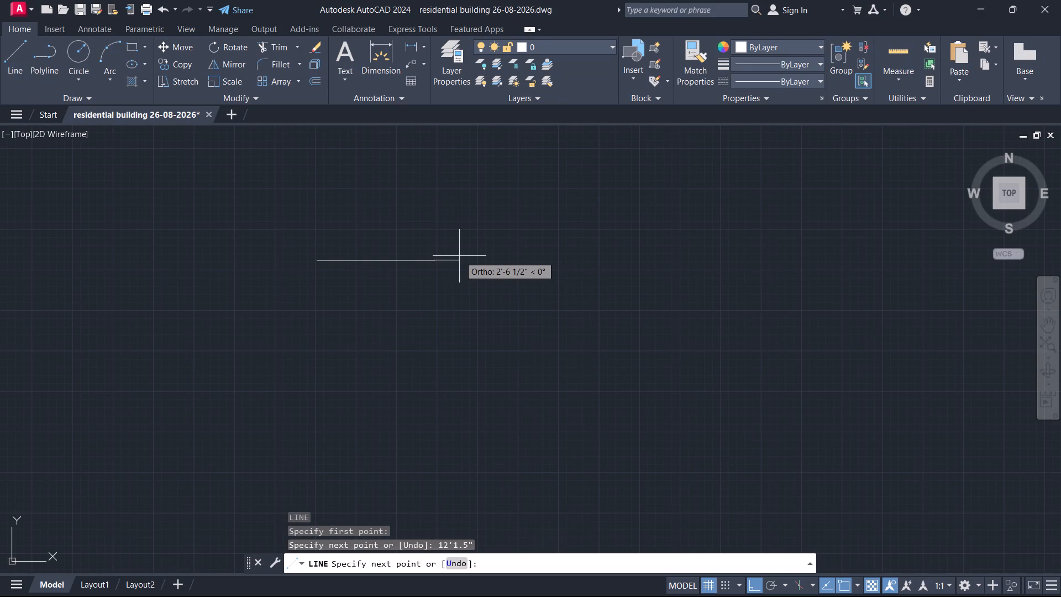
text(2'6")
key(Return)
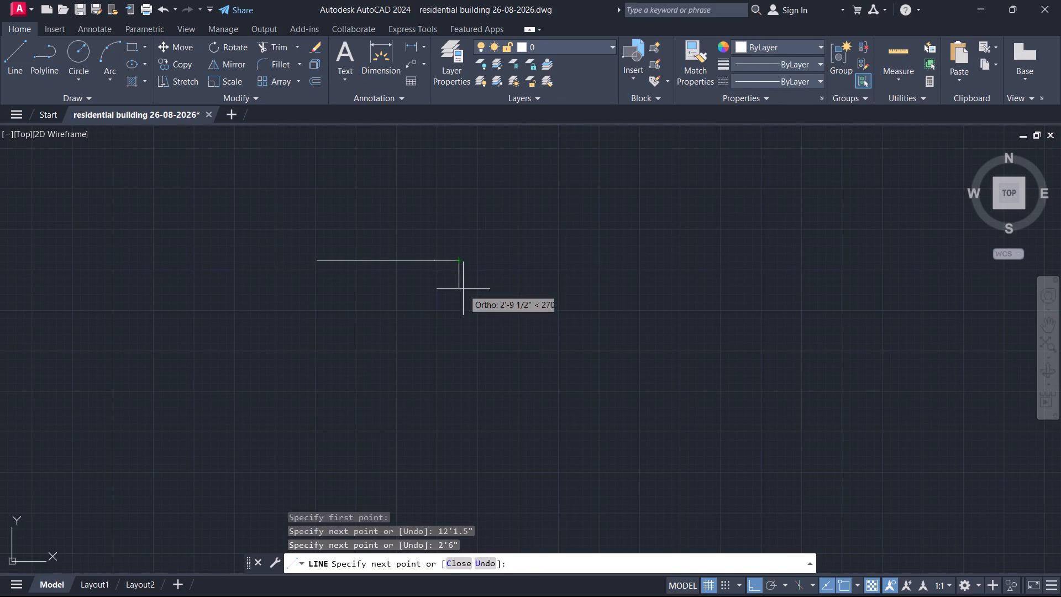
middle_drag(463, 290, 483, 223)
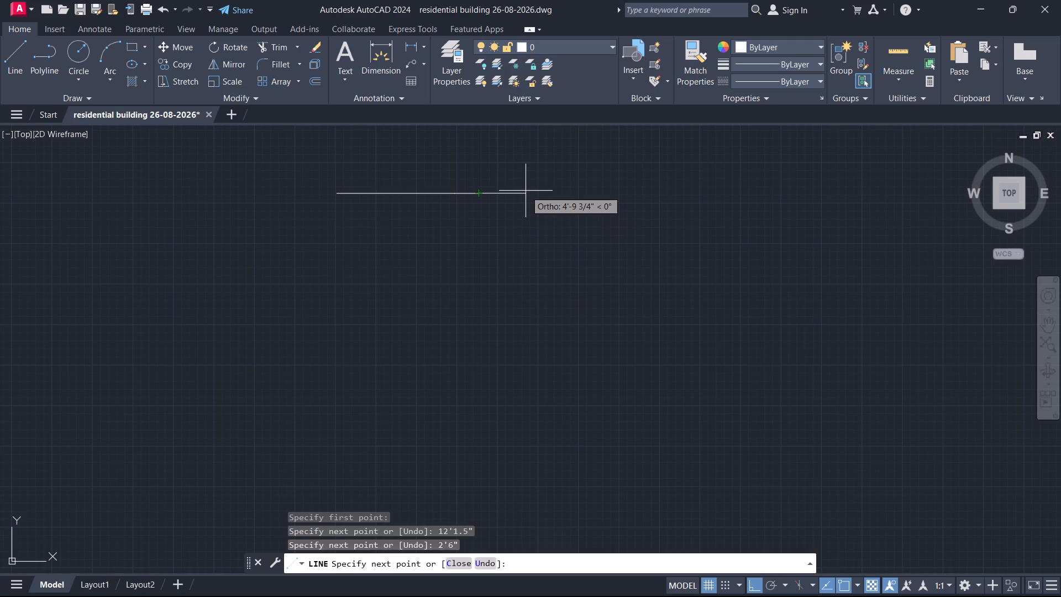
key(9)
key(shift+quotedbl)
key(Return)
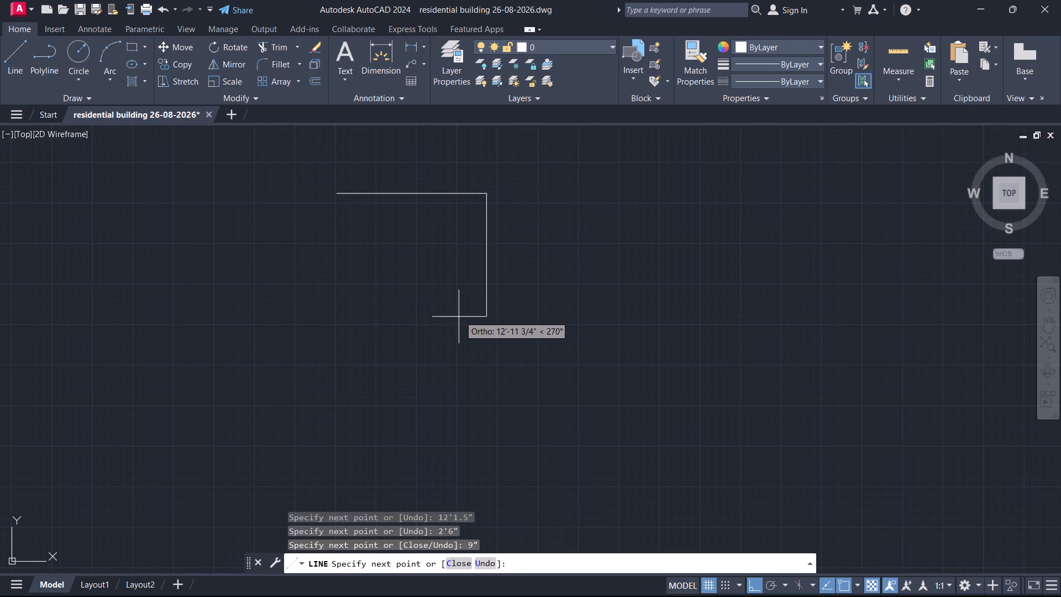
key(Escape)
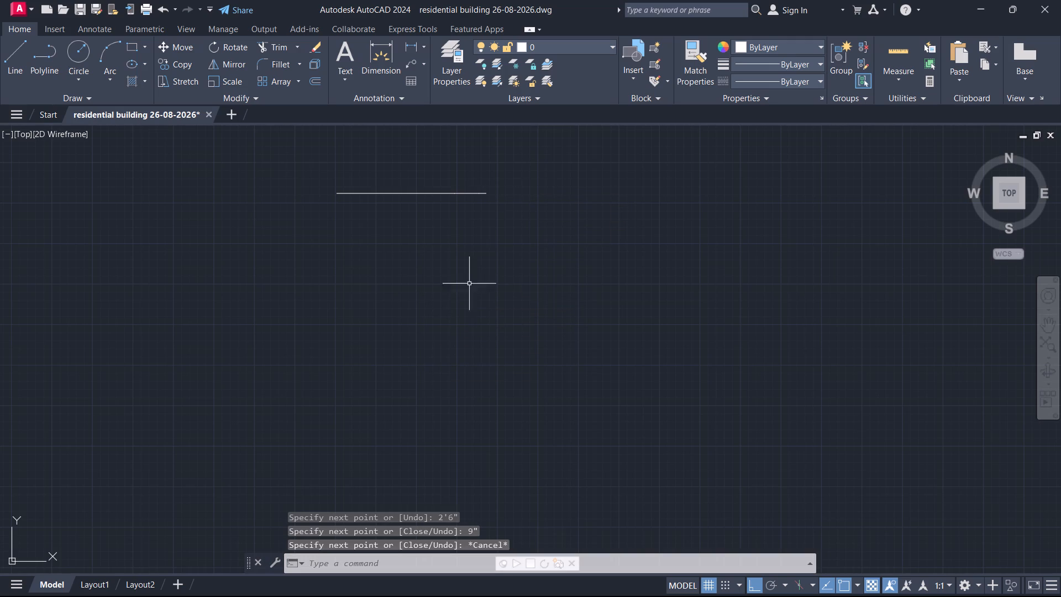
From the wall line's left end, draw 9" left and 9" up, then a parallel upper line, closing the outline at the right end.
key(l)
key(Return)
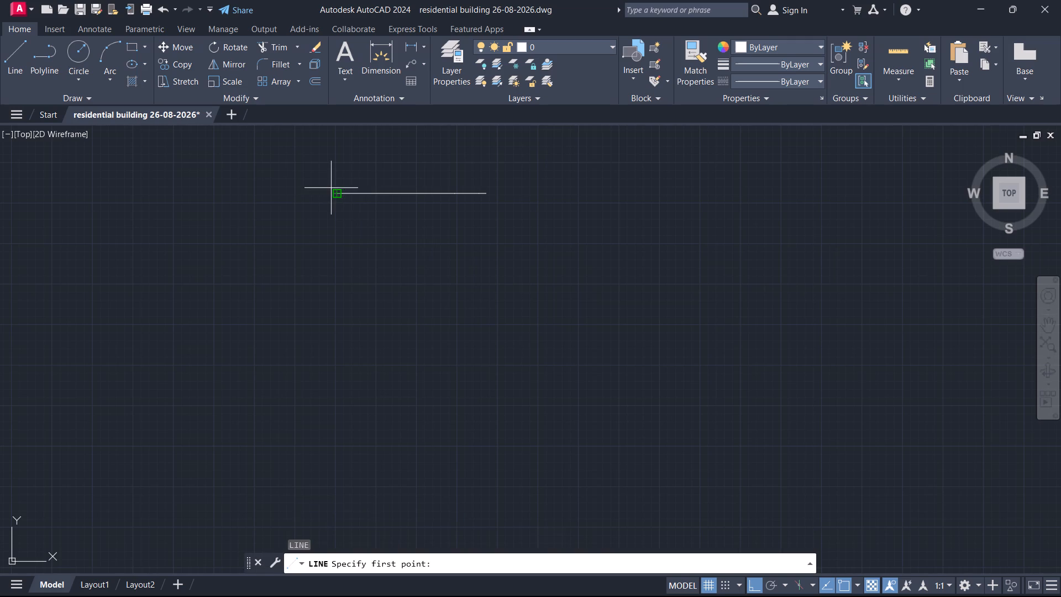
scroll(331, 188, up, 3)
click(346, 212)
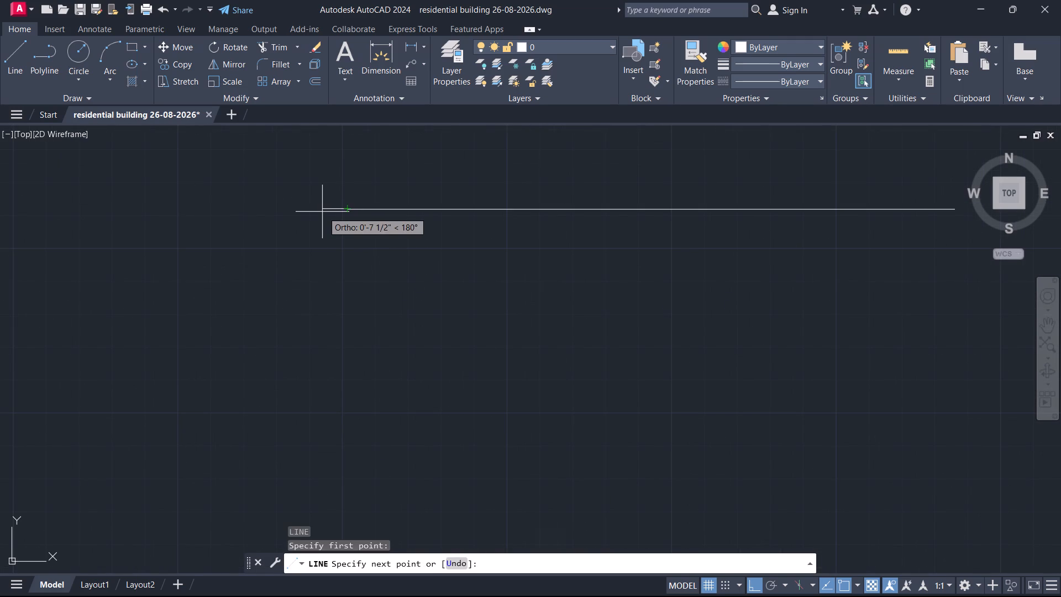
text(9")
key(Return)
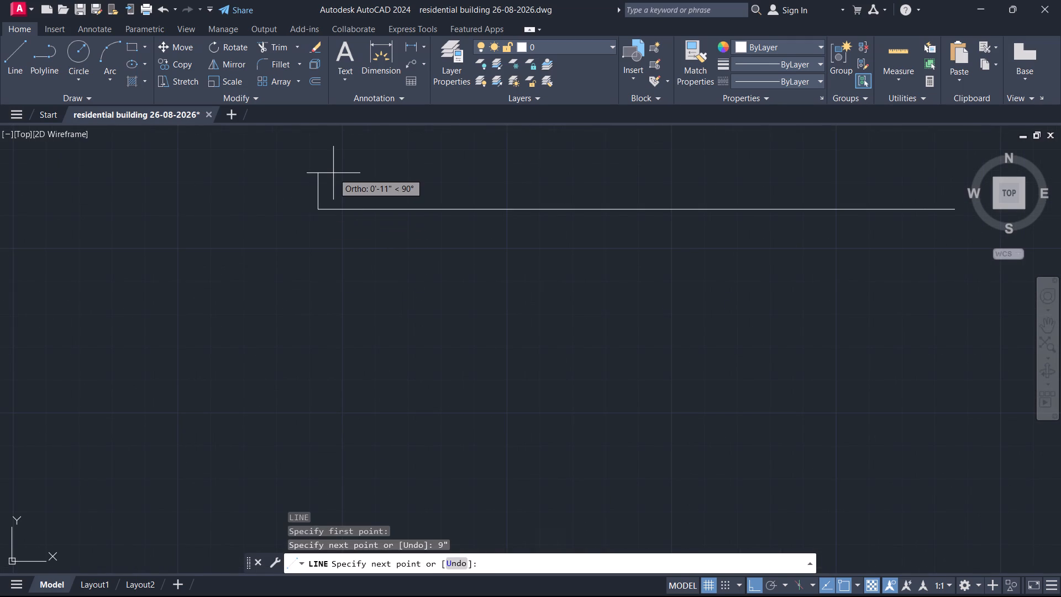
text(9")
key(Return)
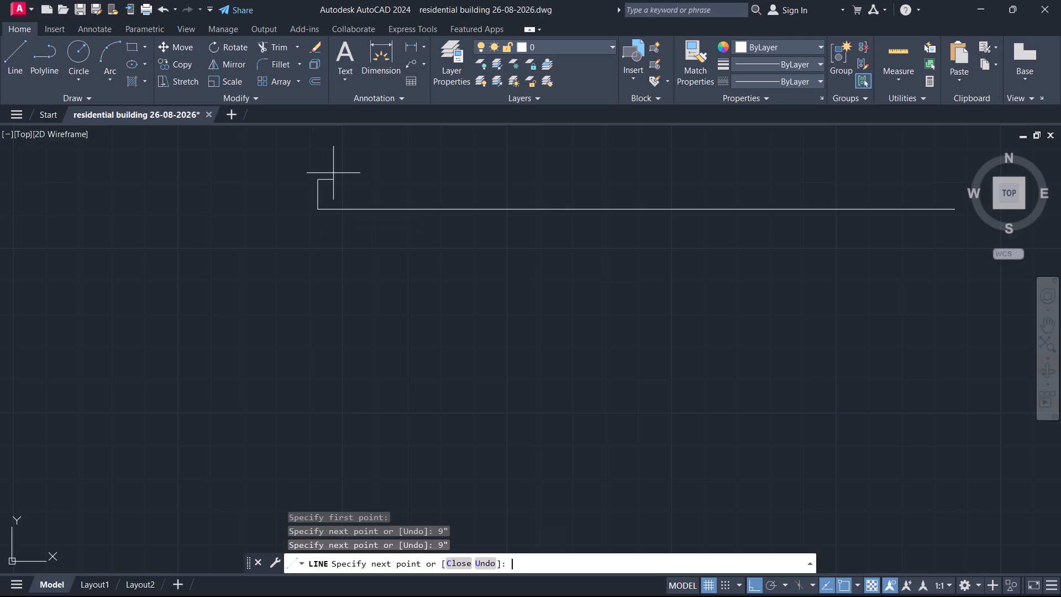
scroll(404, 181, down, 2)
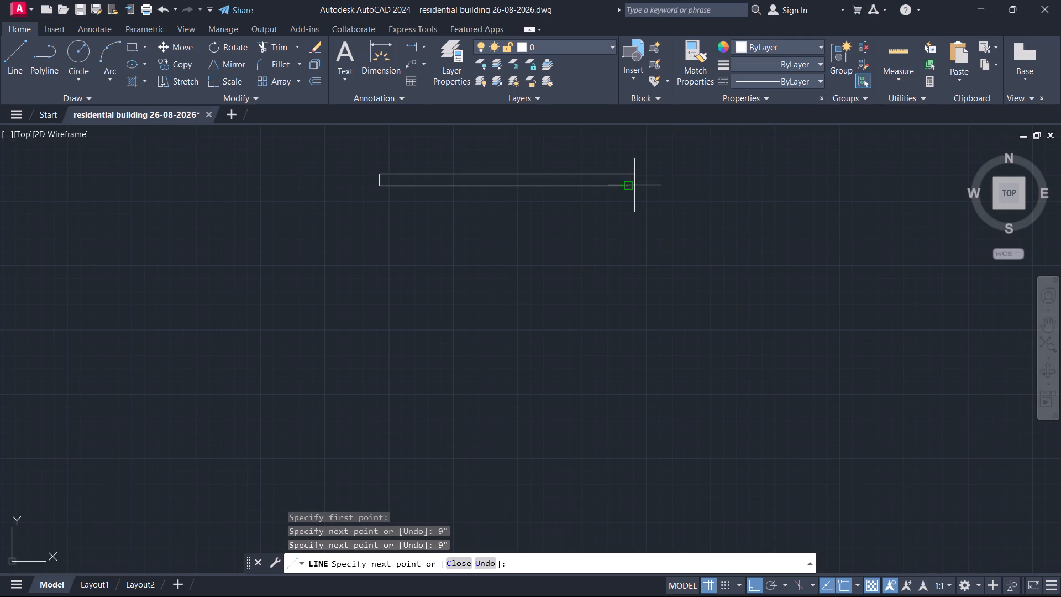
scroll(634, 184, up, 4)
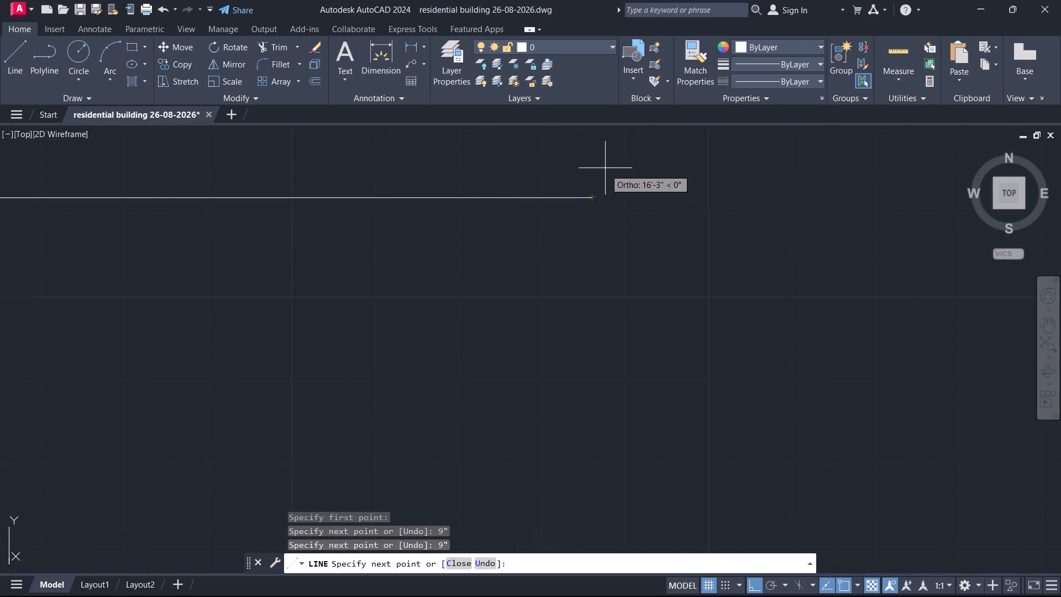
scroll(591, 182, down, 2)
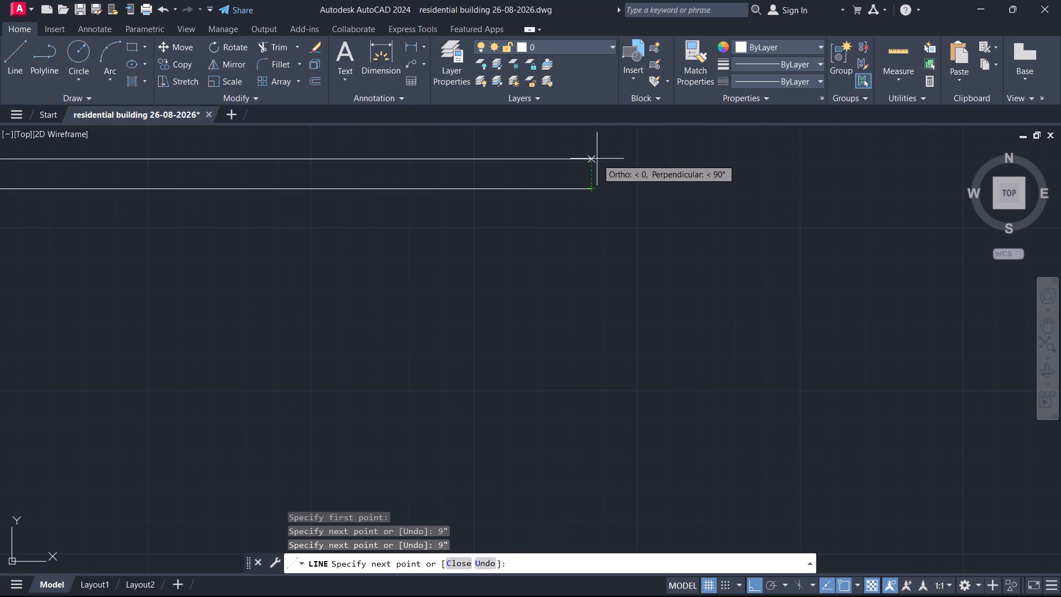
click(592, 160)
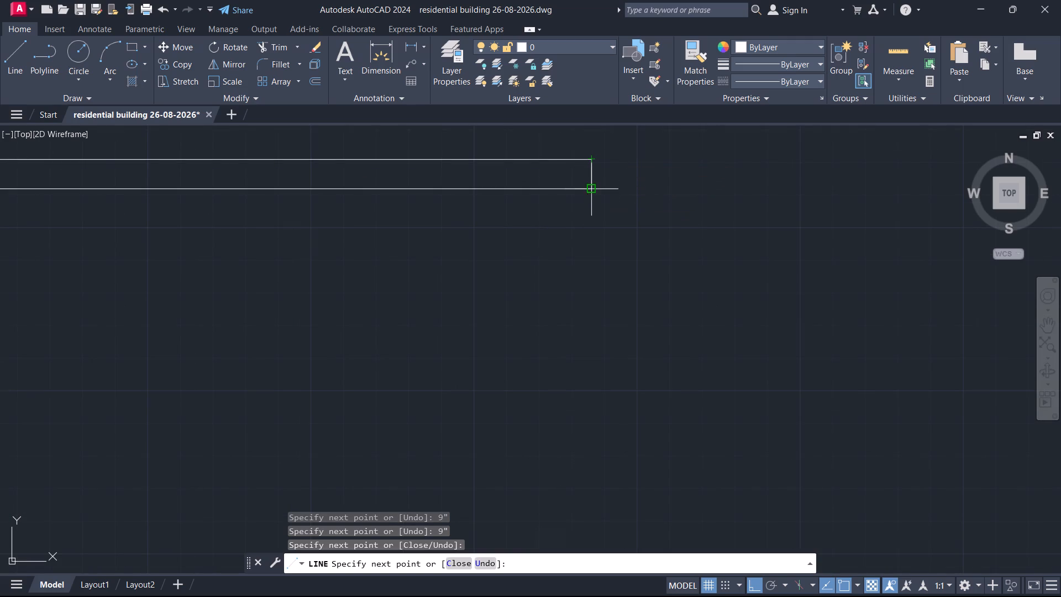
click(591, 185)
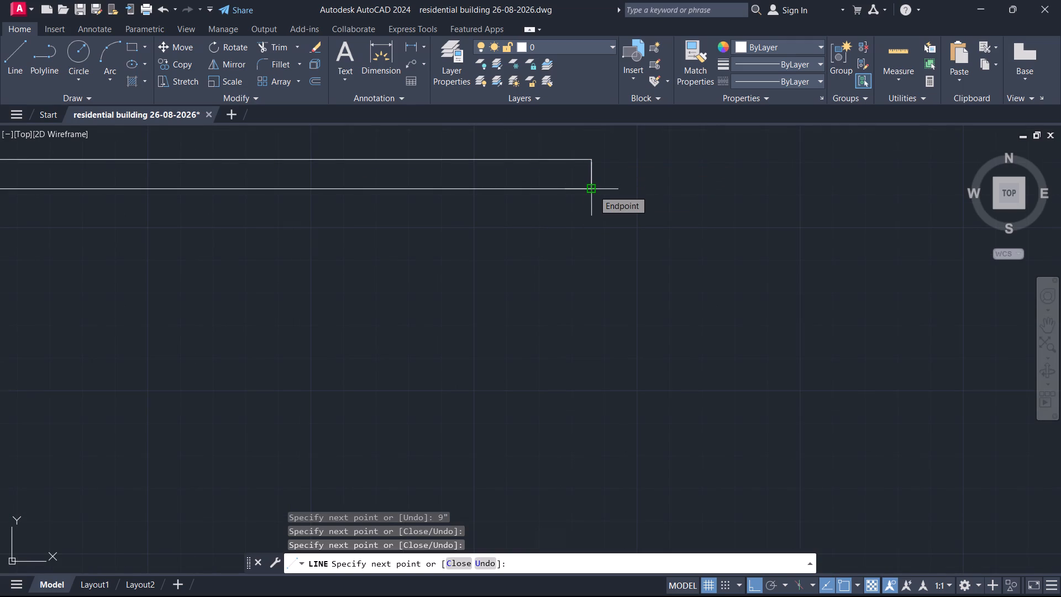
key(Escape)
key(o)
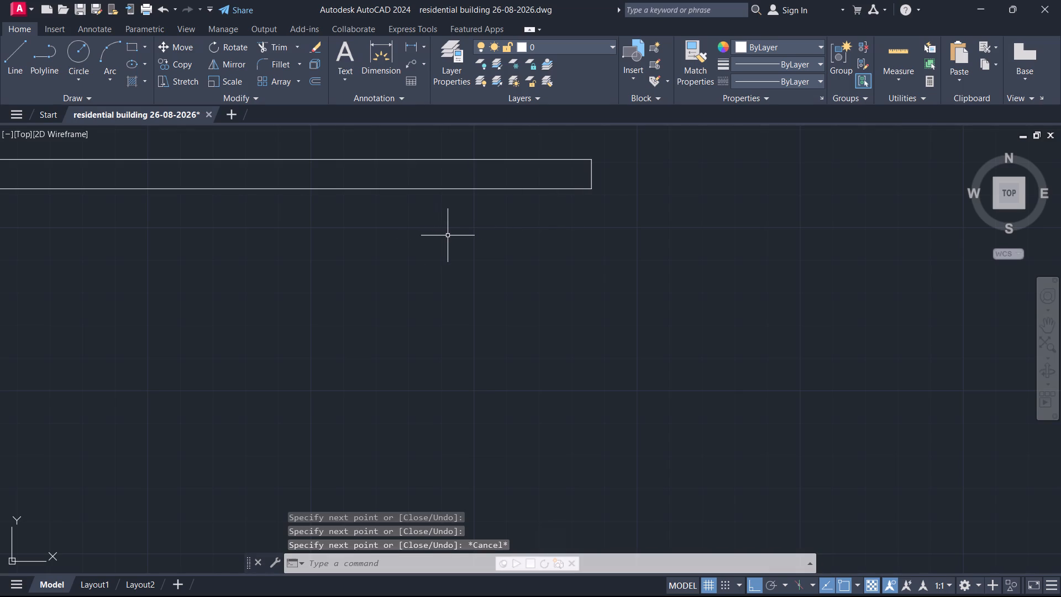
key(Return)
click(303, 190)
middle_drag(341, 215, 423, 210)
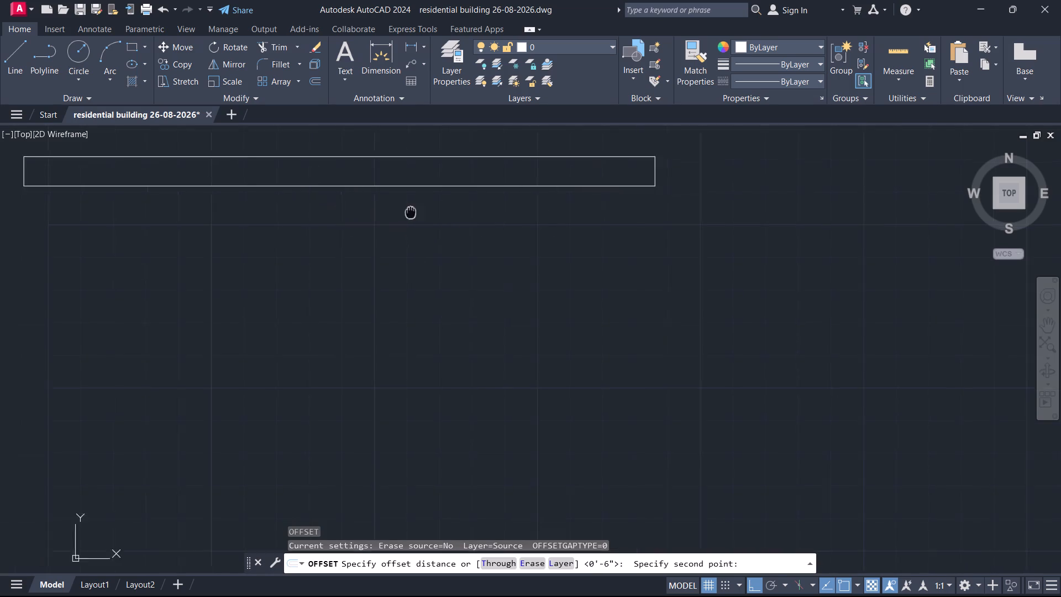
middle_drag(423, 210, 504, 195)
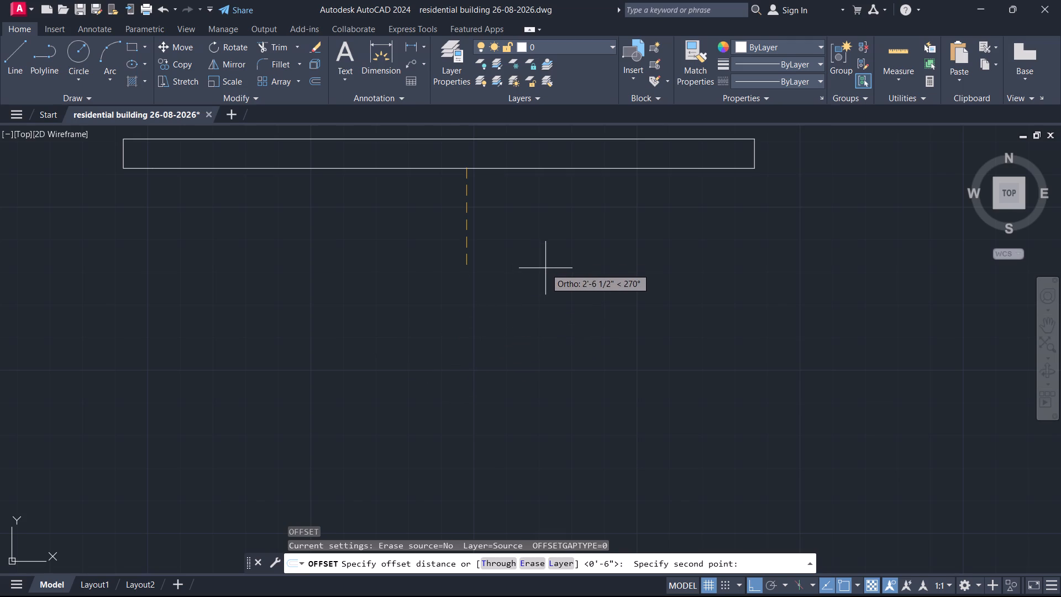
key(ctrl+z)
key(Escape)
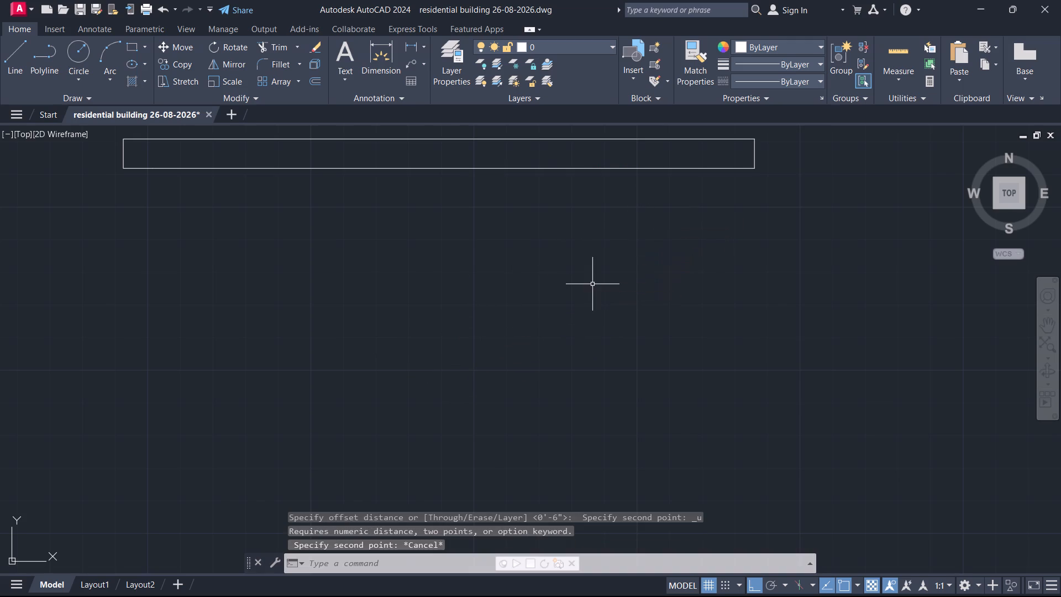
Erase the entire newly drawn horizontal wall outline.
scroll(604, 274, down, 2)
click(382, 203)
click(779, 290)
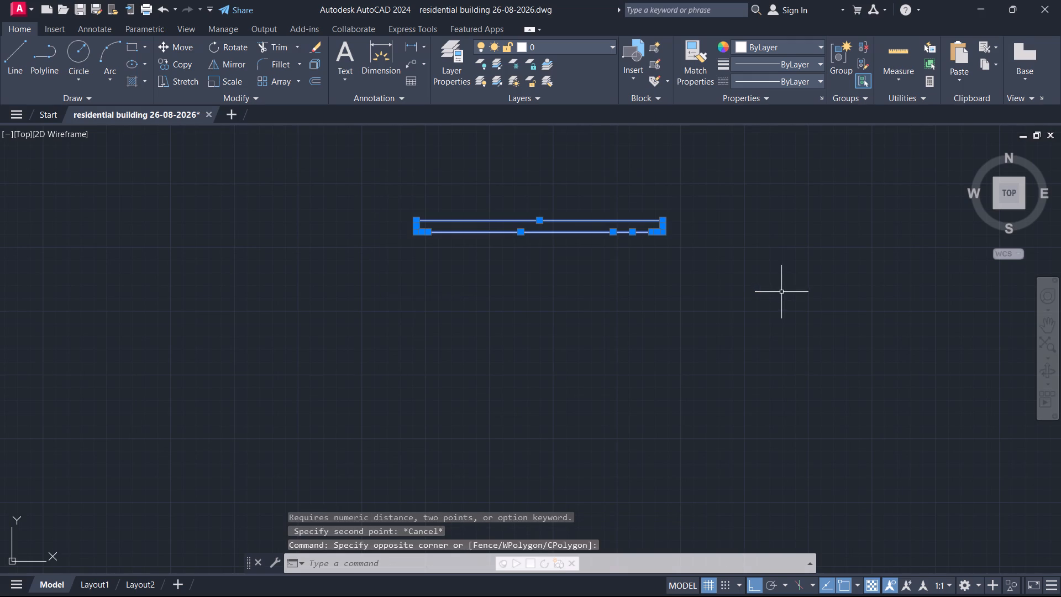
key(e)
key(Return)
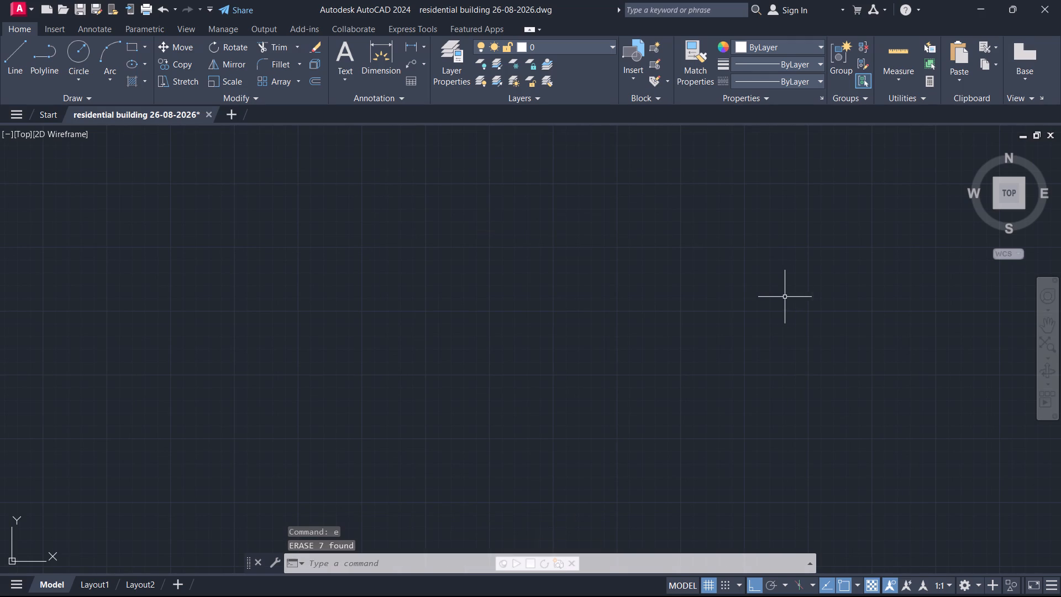
Draw a new horizontal wall line 19'7.5" to the right, extend it 9" further, and turn 9" upward.
key(l)
key(Return)
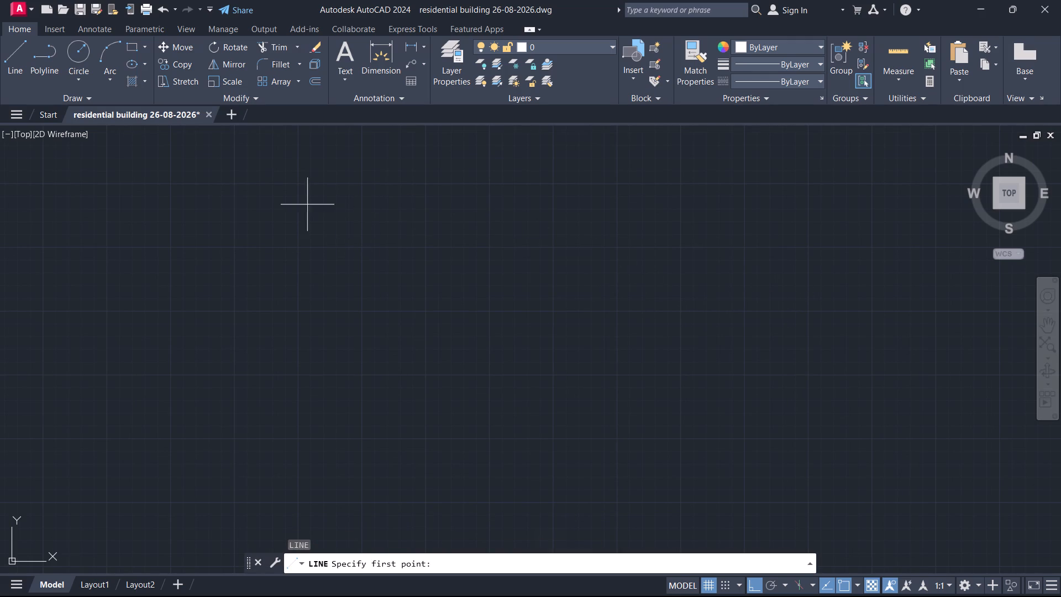
click(306, 203)
text(19')
text(7.5")
key(Return)
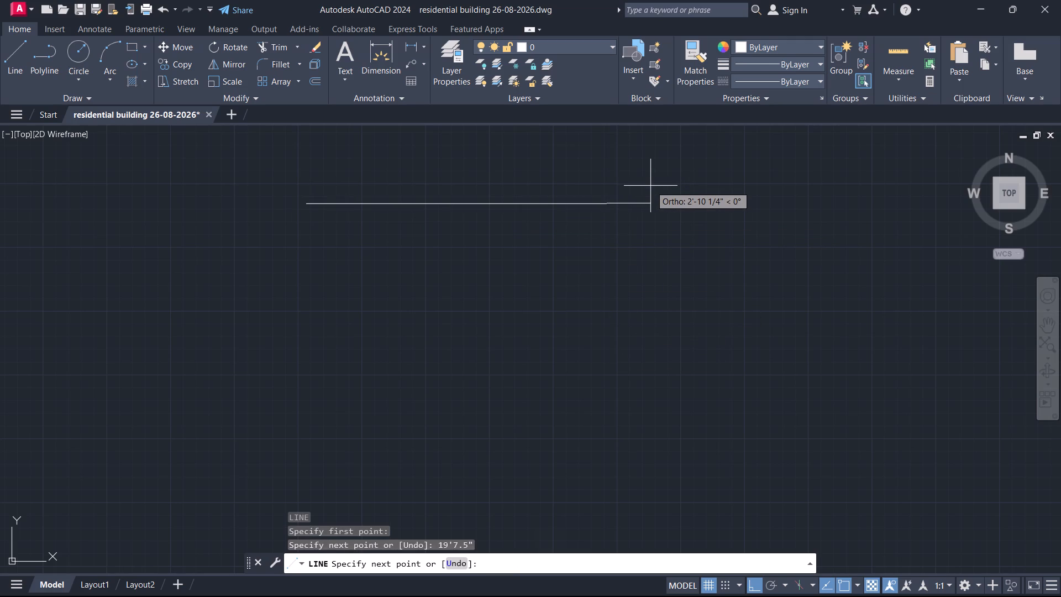
text(9")
key(Return)
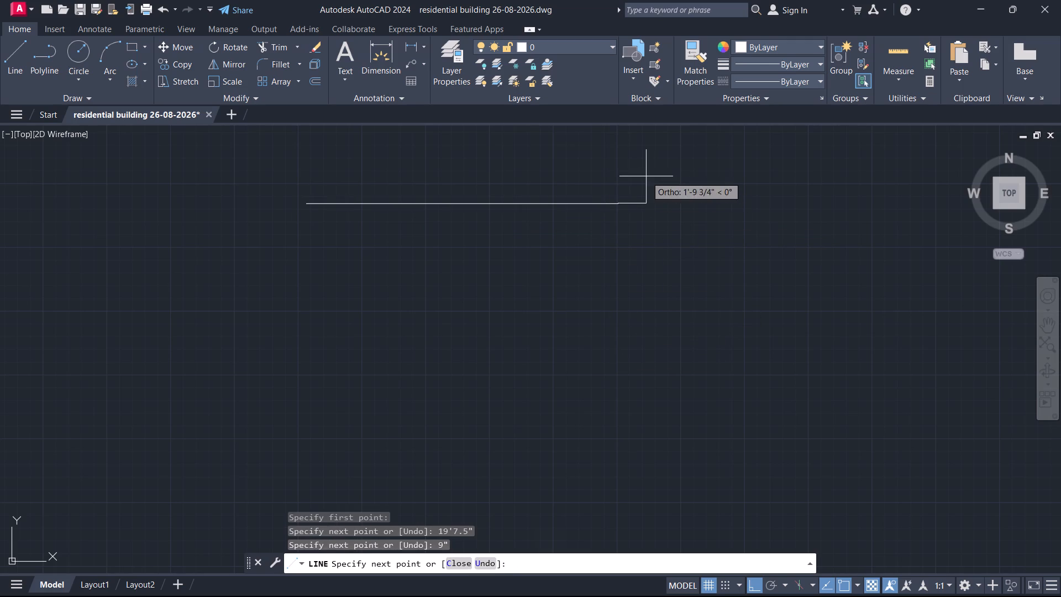
text(9")
key(Return)
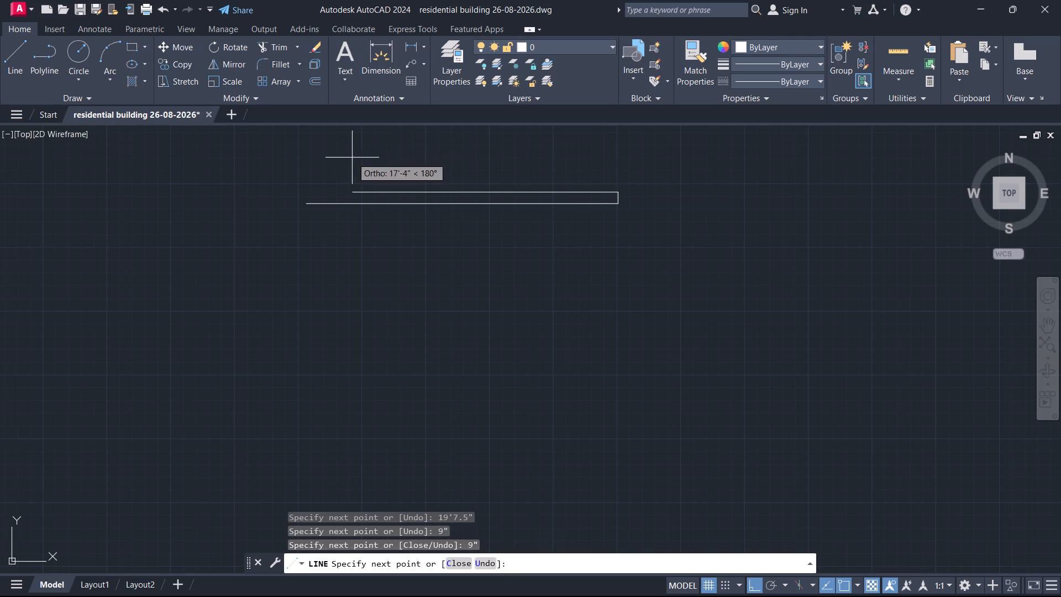
Draw the wall's upper line back above the starting point, extend it 9" left, and close the outline down to the lower line's start.
click(307, 188)
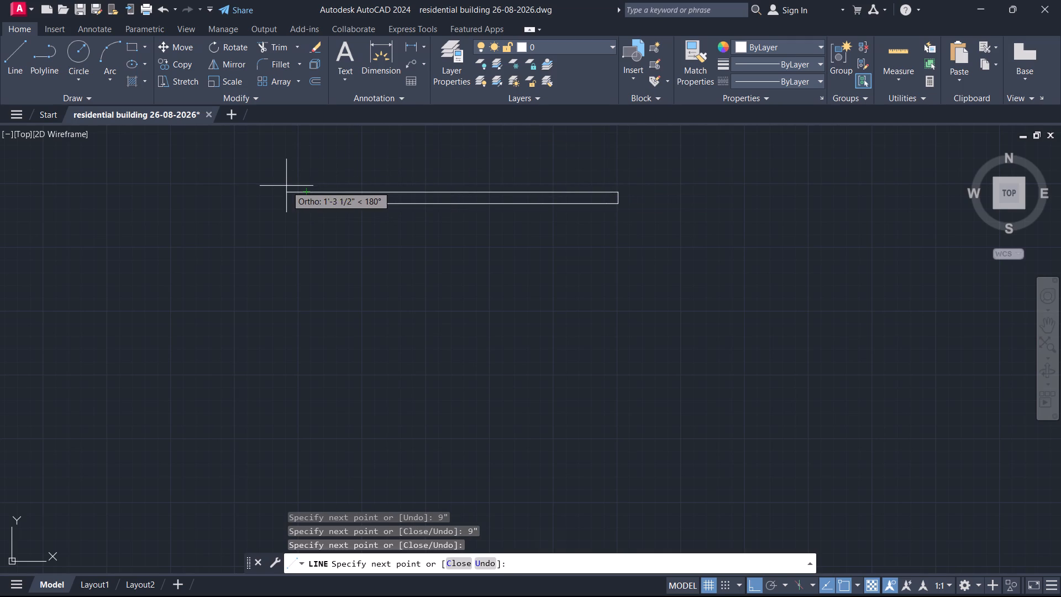
text(9")
key(Return)
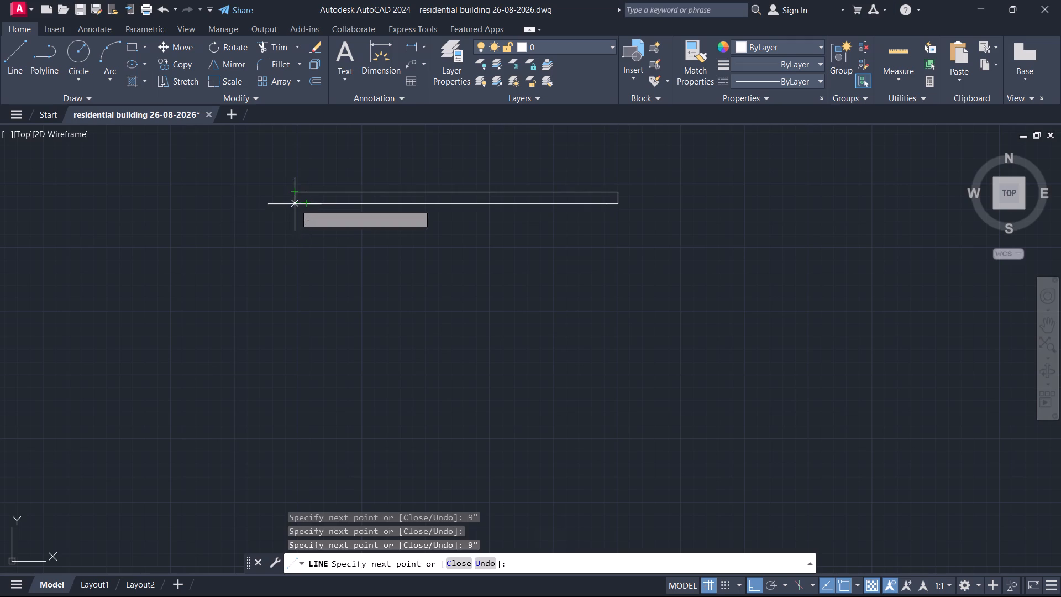
click(295, 204)
click(308, 204)
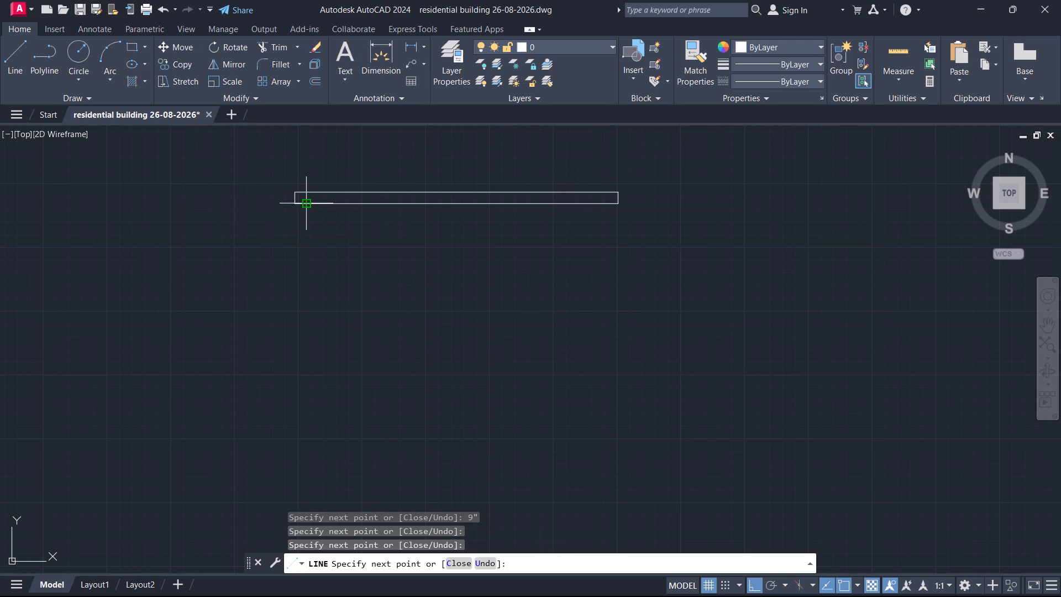
key(Escape)
Offset the lower line of the top wall 14'9" downward.
click(384, 204)
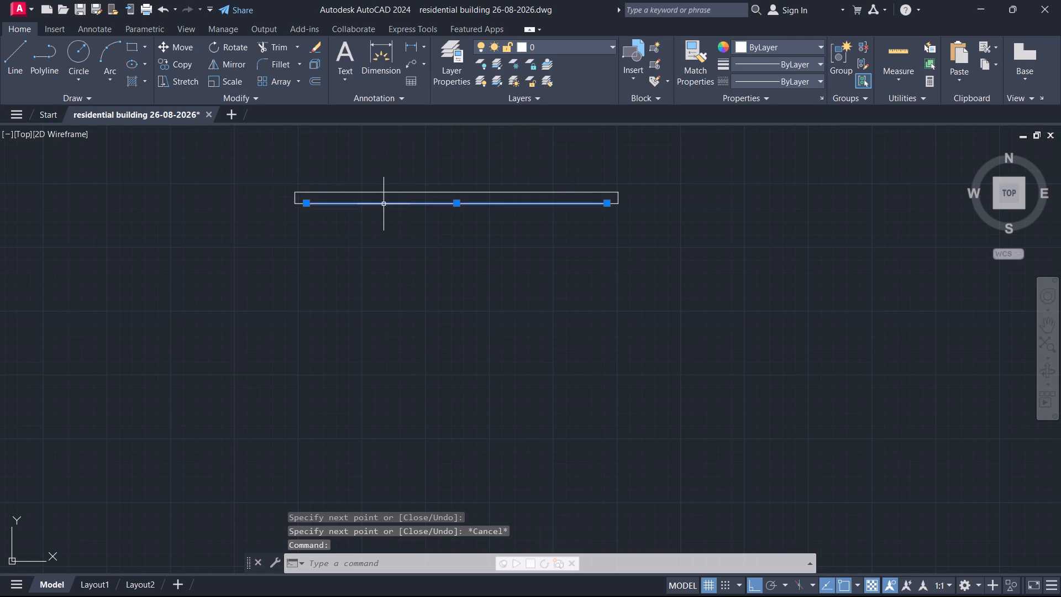
key(o)
key(Return)
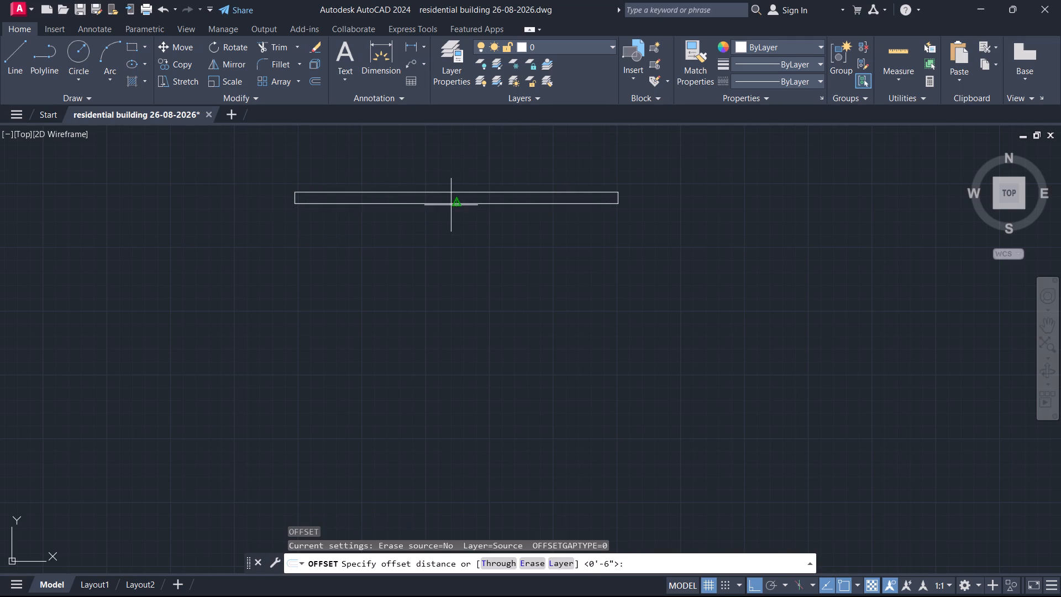
click(451, 205)
middle_drag(475, 343, 545, 283)
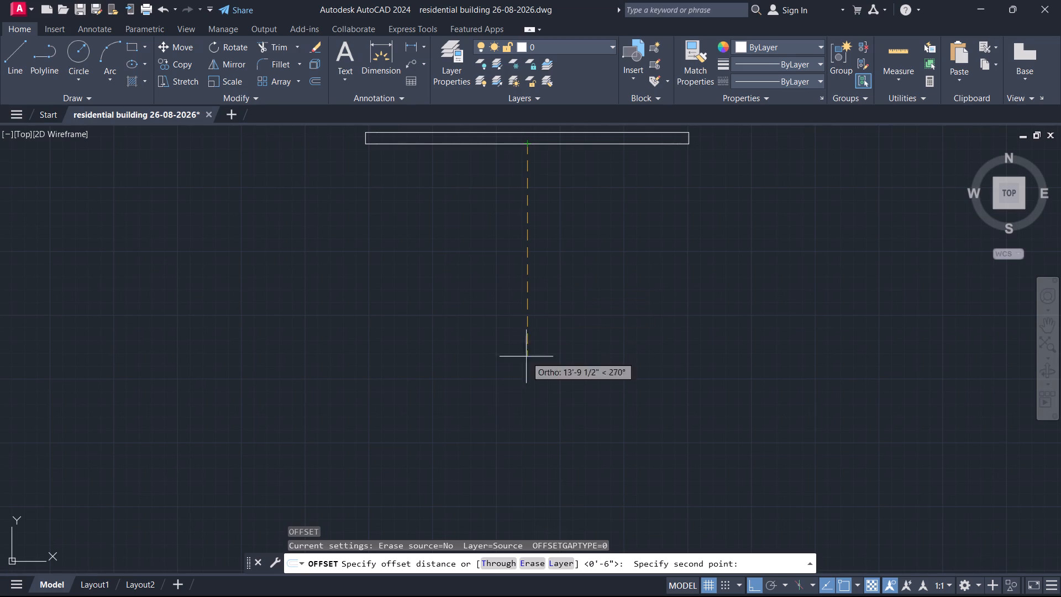
text(14)
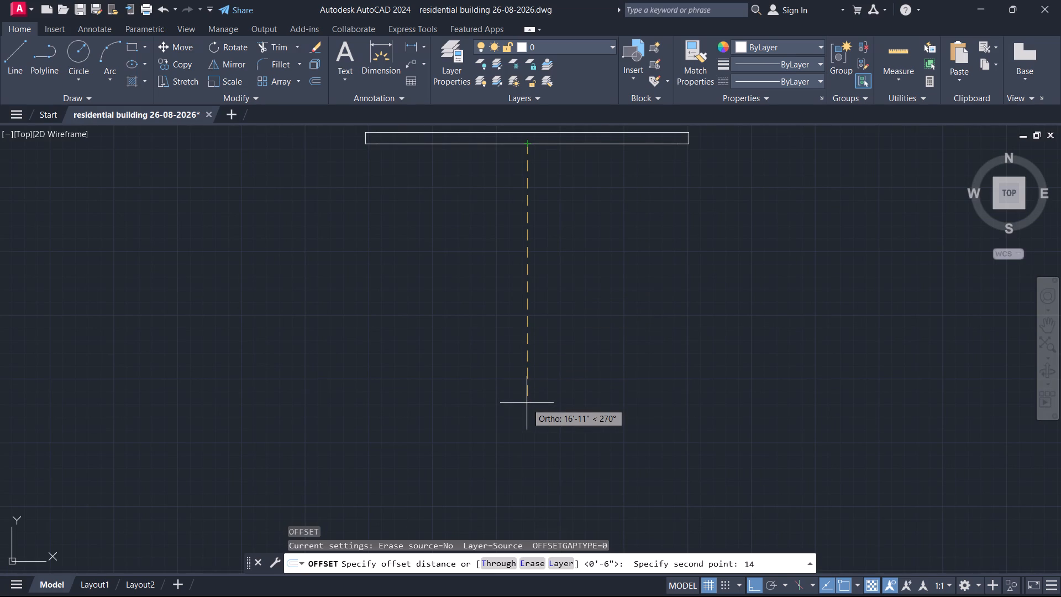
key(apostrophe)
text(9")
key(Return)
click(566, 409)
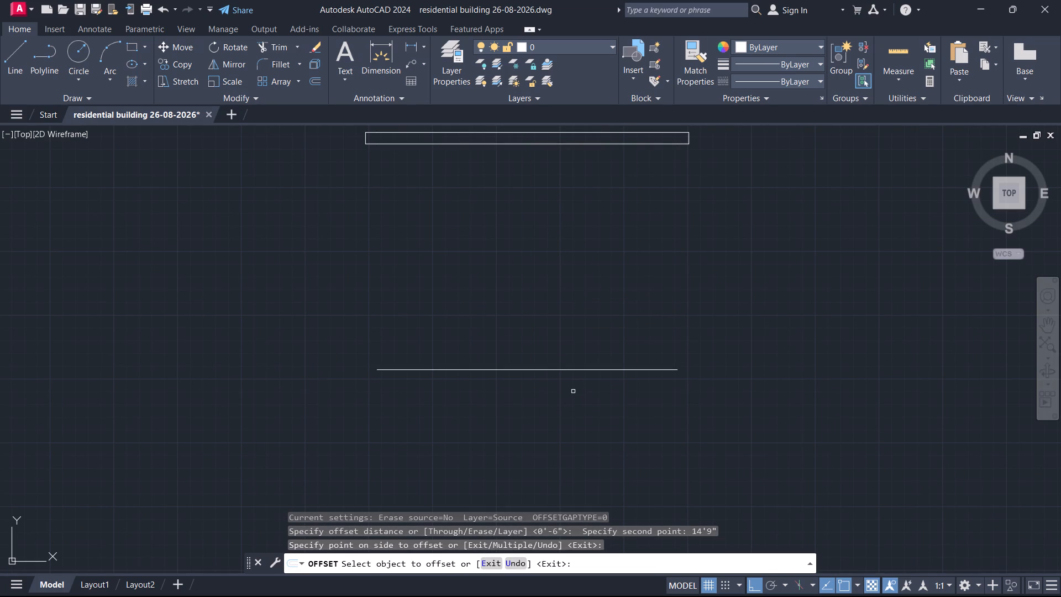
key(space)
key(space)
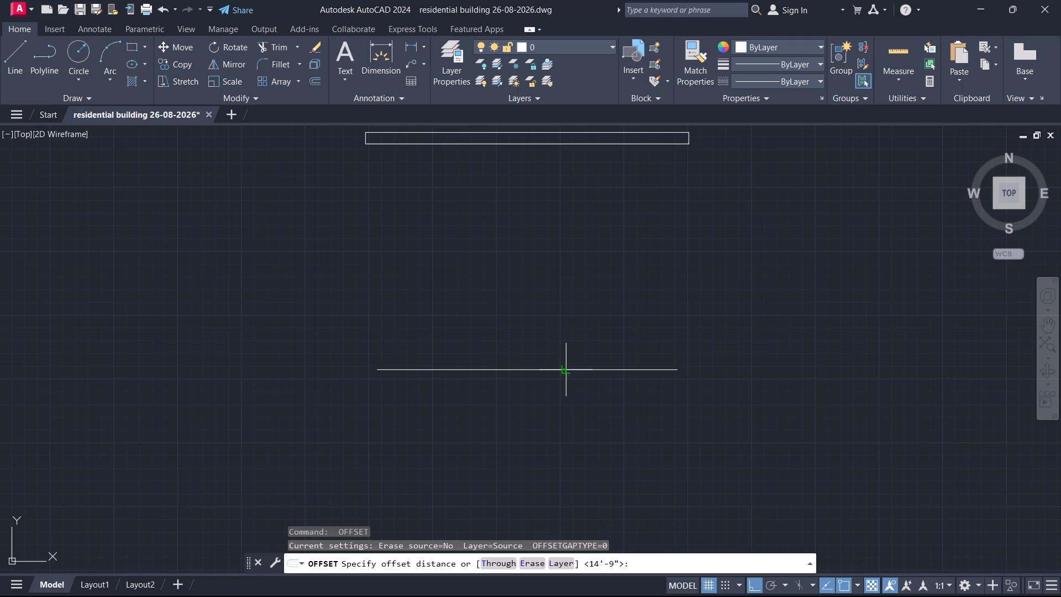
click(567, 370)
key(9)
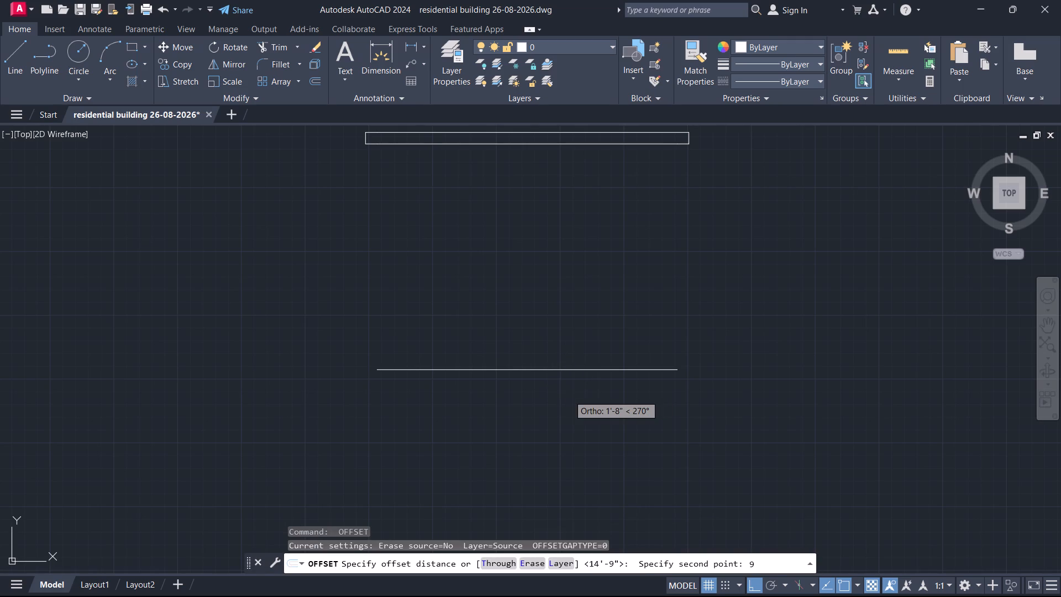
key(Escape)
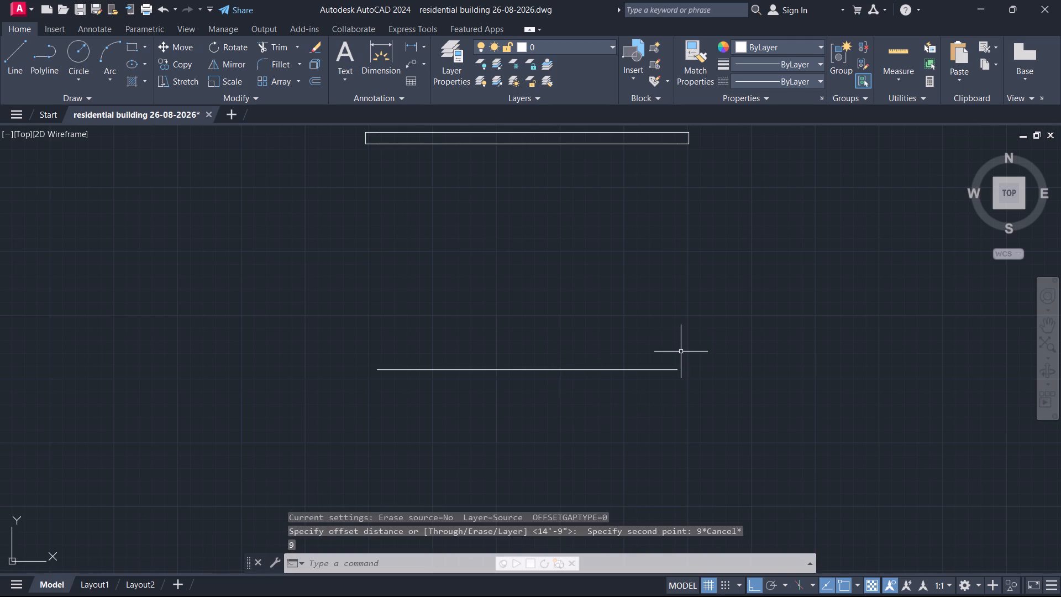
Draw a 9" line to the right from the right end of the offset line.
key(l)
key(Return)
click(679, 373)
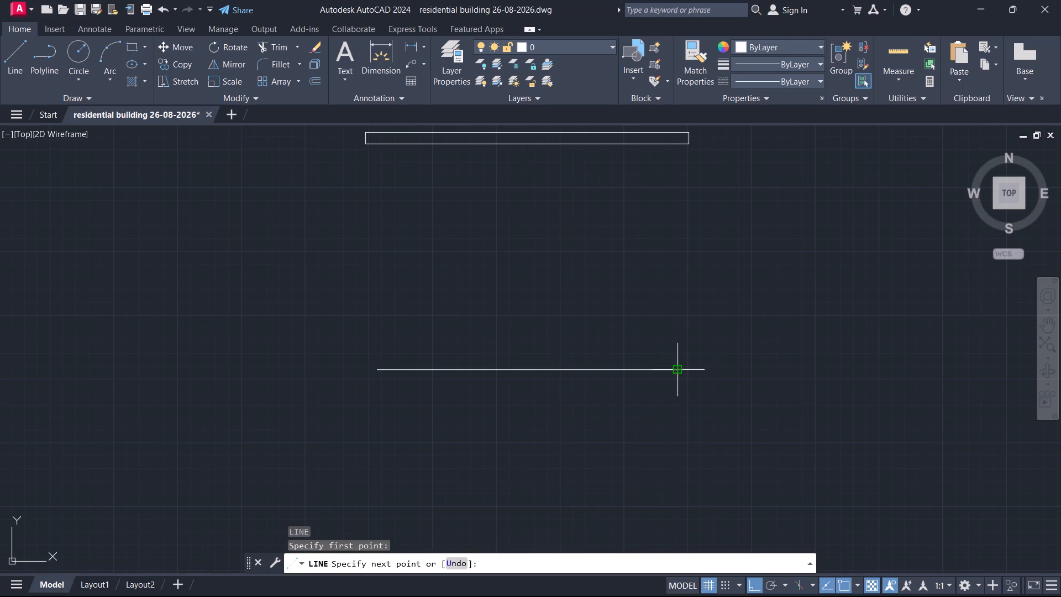
text(9")
key(Return)
key(space)
From the offset line's left end, draw a line 9" left and turn it 9" downward.
scroll(727, 365, down, 1)
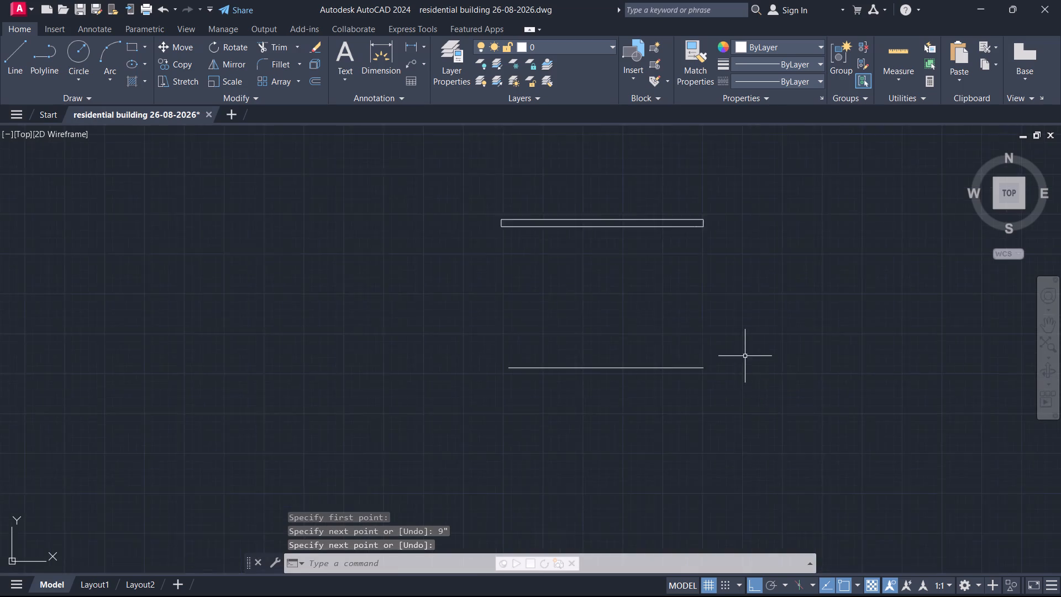
scroll(745, 355, down, 1)
scroll(596, 378, up, 3)
key(l)
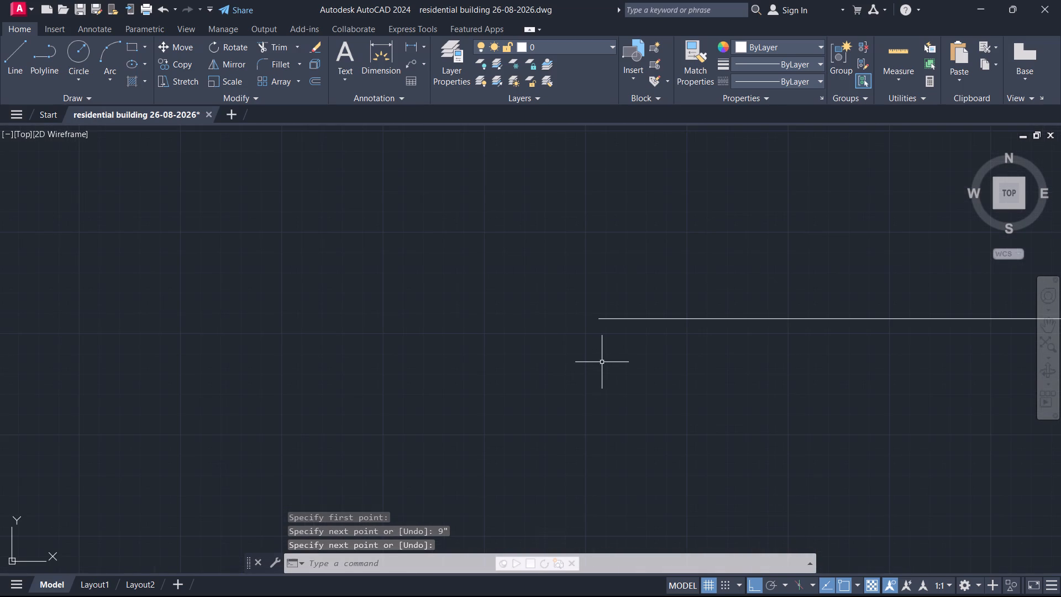
key(Return)
click(598, 315)
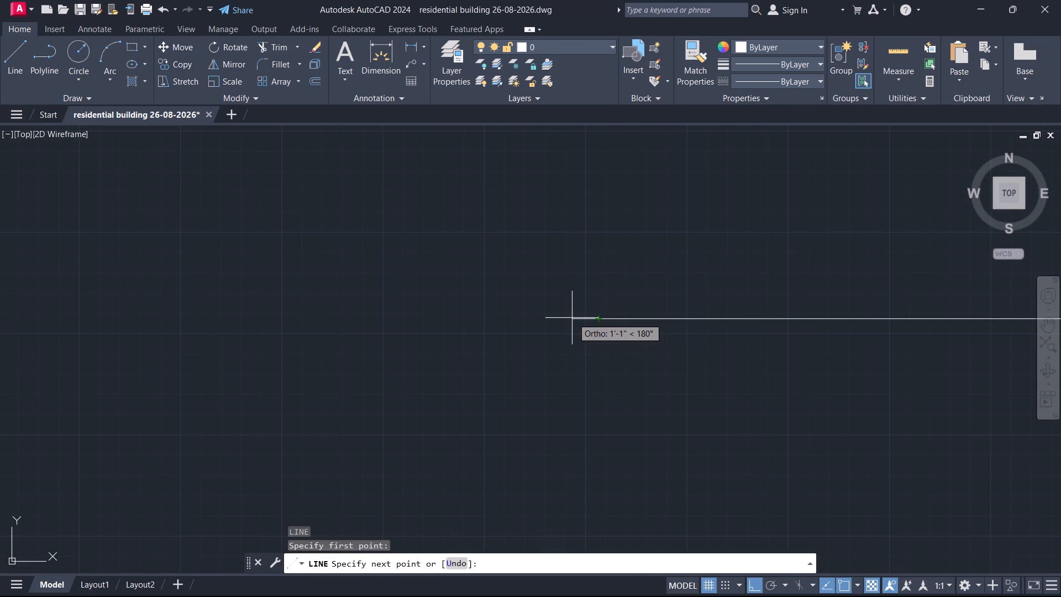
text(9")
key(Return)
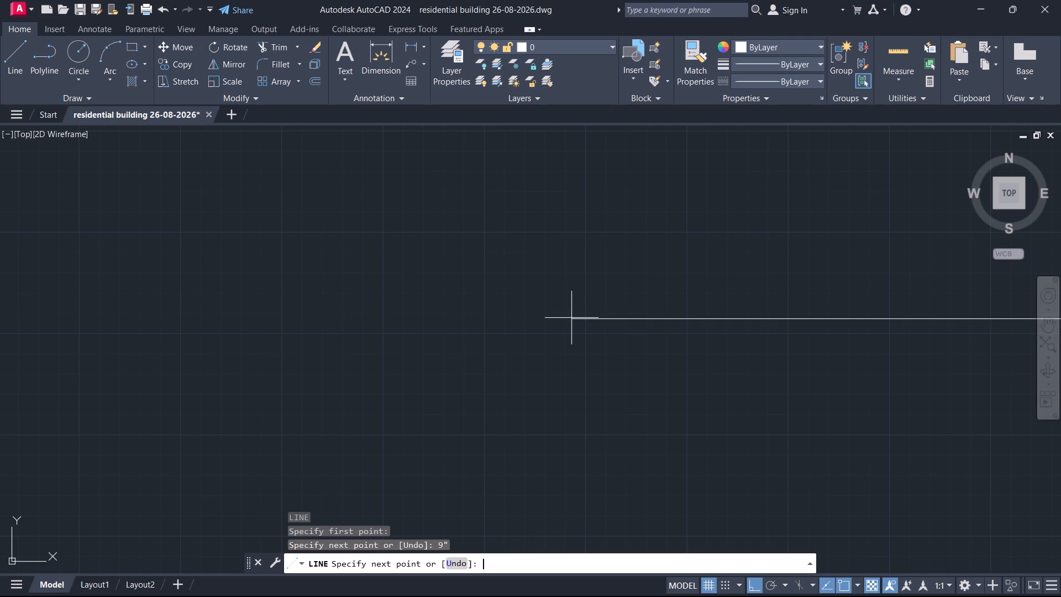
key(9)
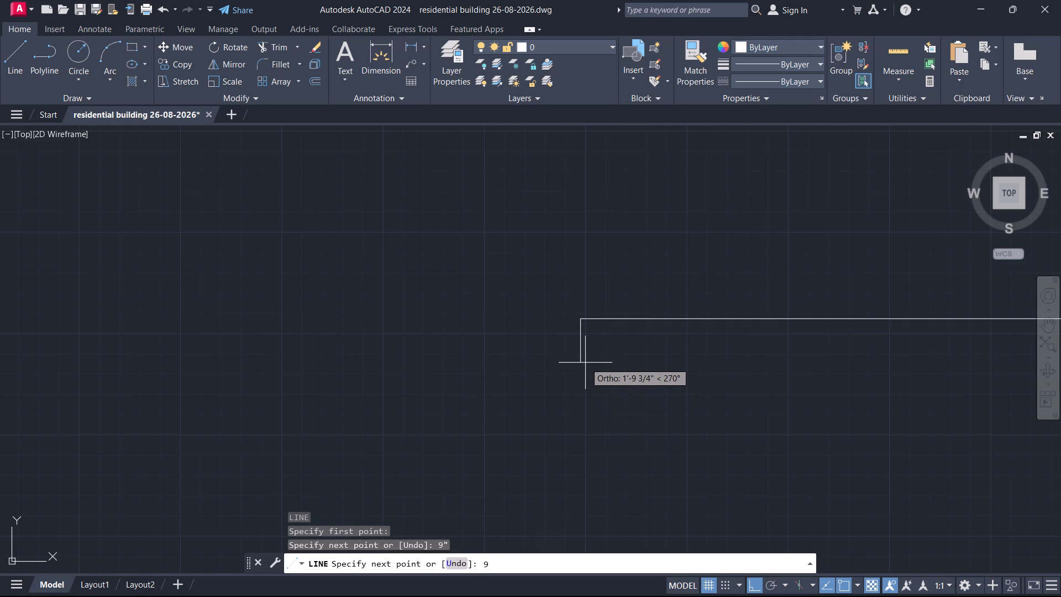
key(shift+quotedbl)
key(Return)
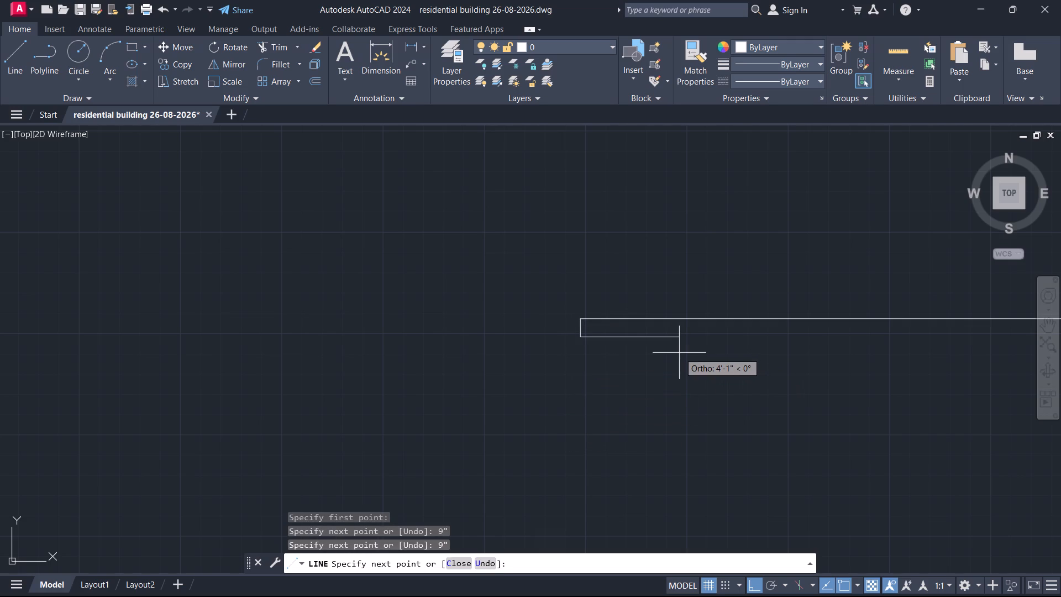
Draw the bottom wall's lower line to below the upper line's right end, and close the outline up to that end.
scroll(679, 353, down, 1)
scroll(929, 327, up, 3)
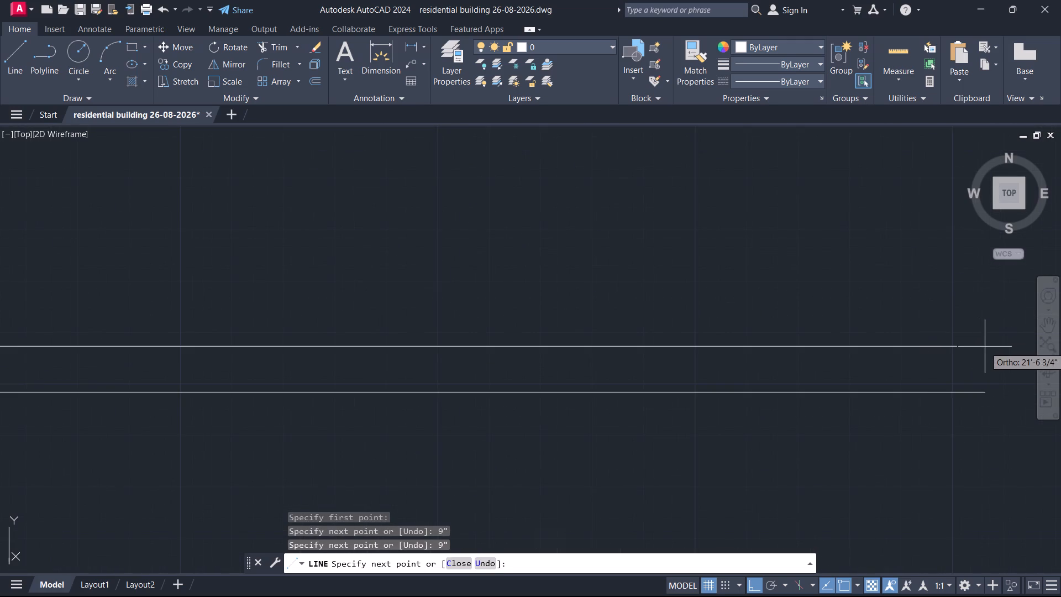
click(958, 395)
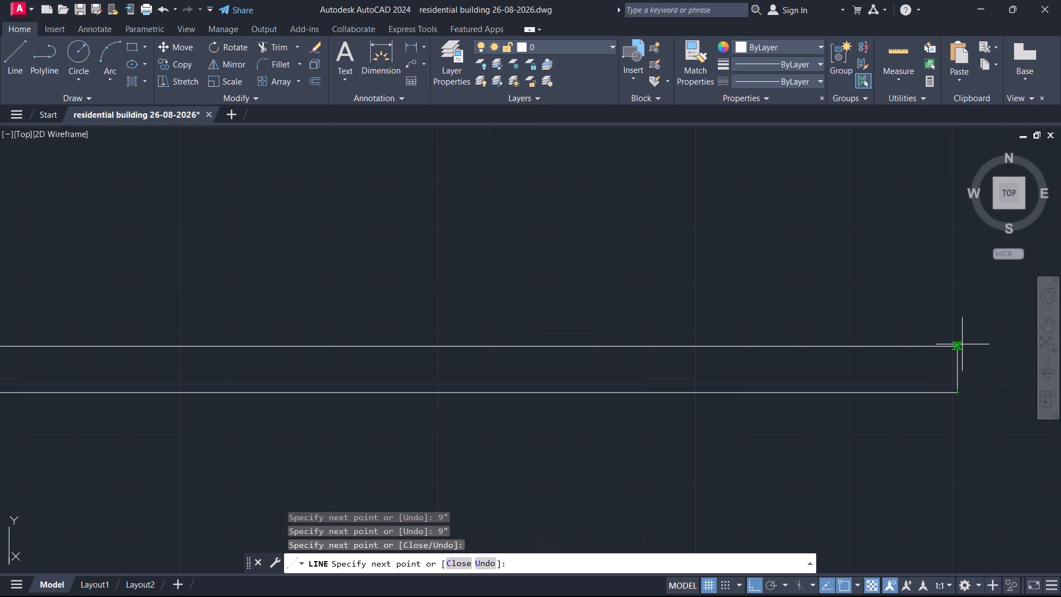
scroll(958, 345, up, 4)
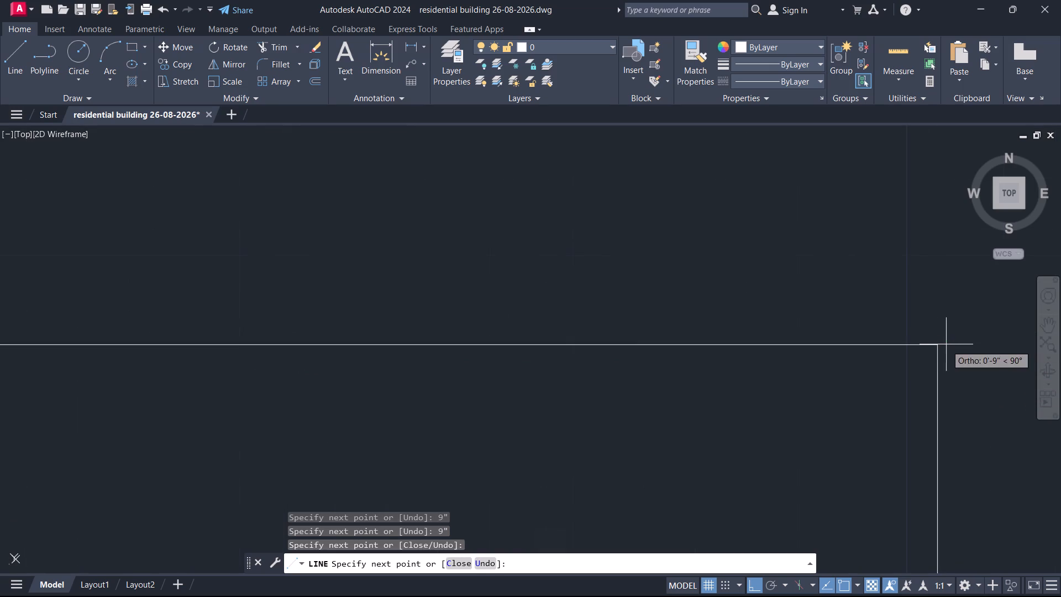
scroll(932, 345, up, 4)
click(953, 330)
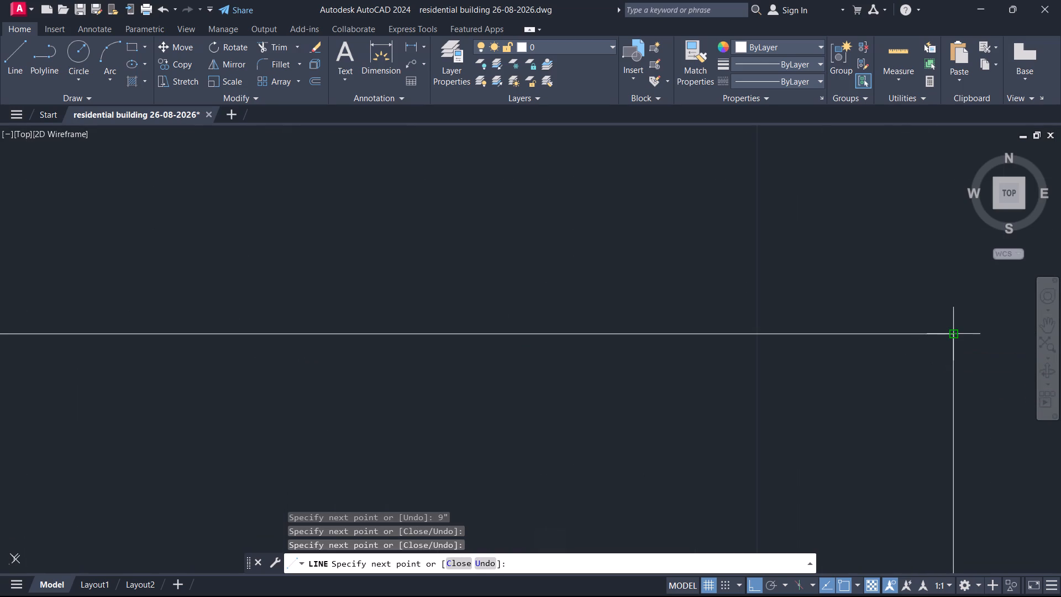
key(Escape)
Extend the bottom wall's right and left end lines up to the top wall to form the outer side lines.
scroll(848, 318, down, 6)
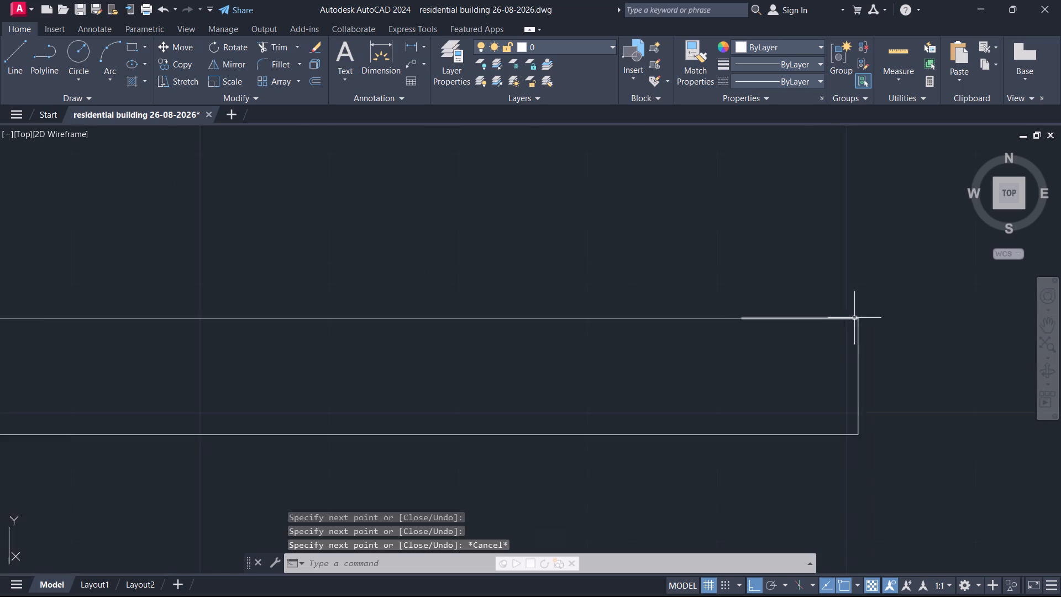
scroll(861, 317, down, 4)
scroll(702, 390, down, 1)
middle_drag(698, 392, 679, 461)
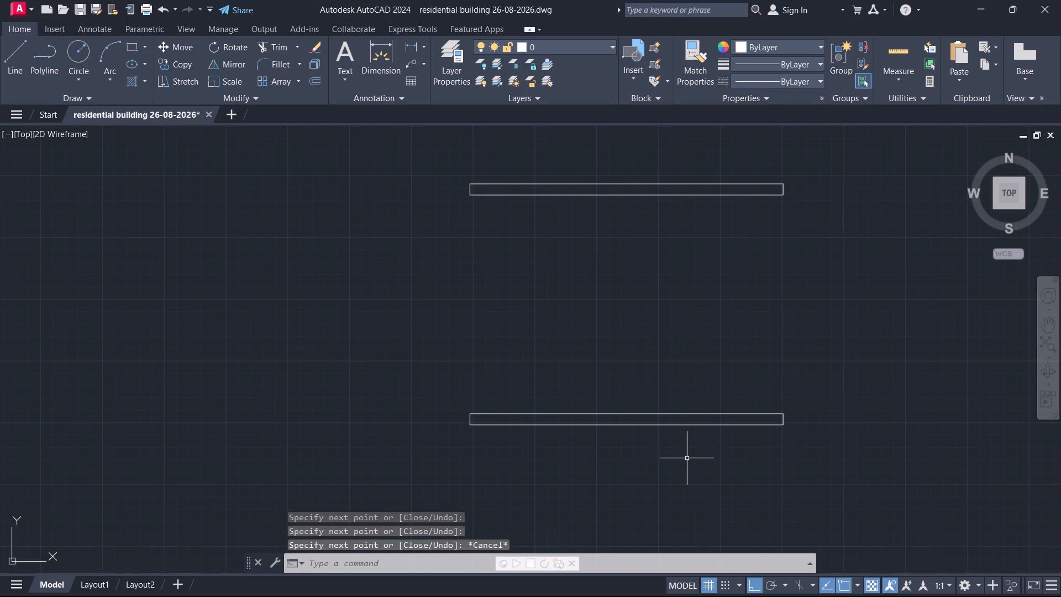
key(e)
key(x)
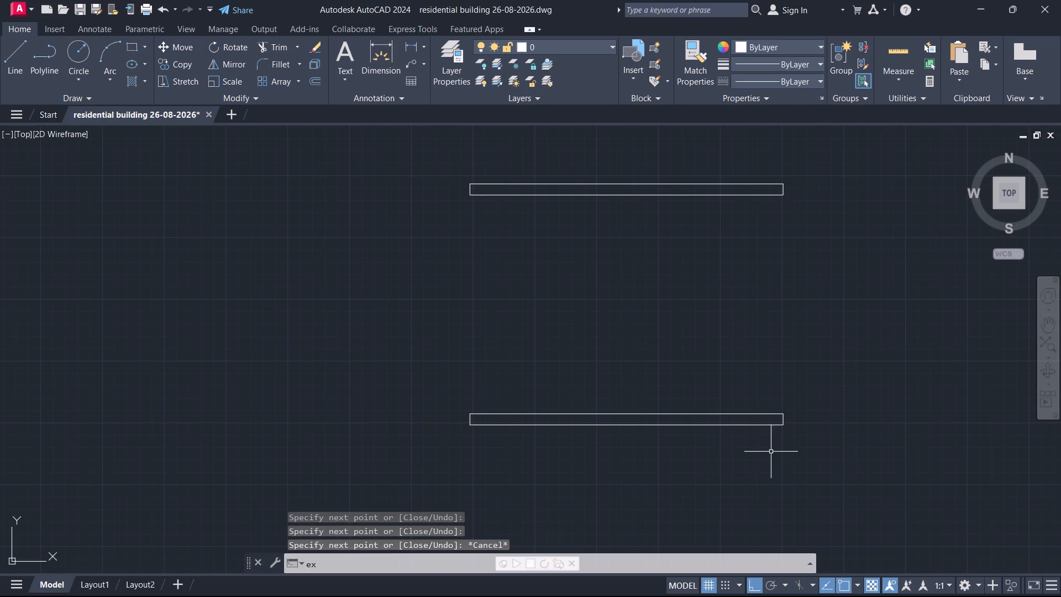
key(Return)
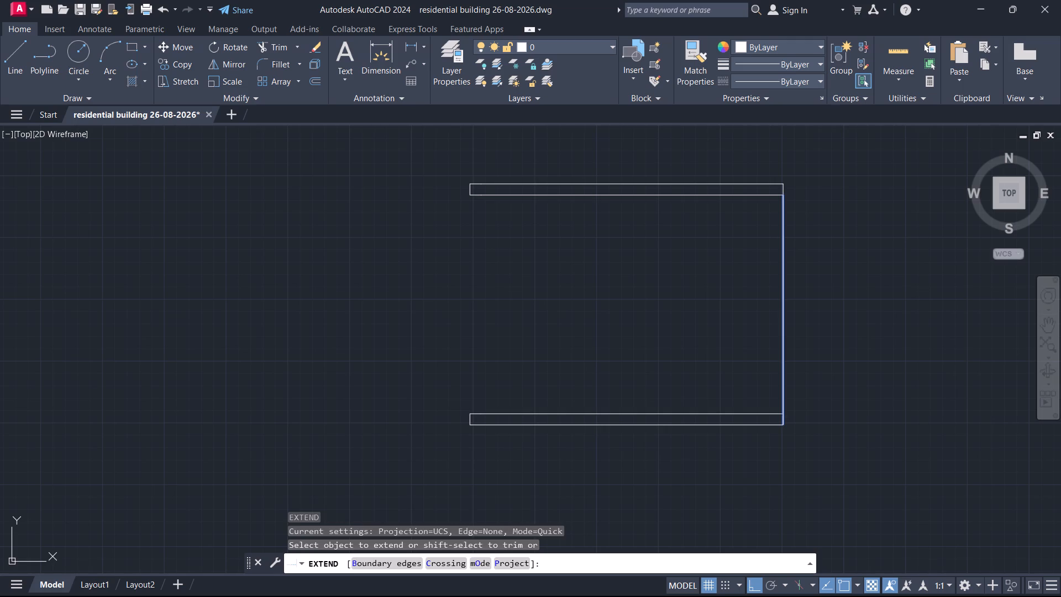
click(785, 414)
click(470, 418)
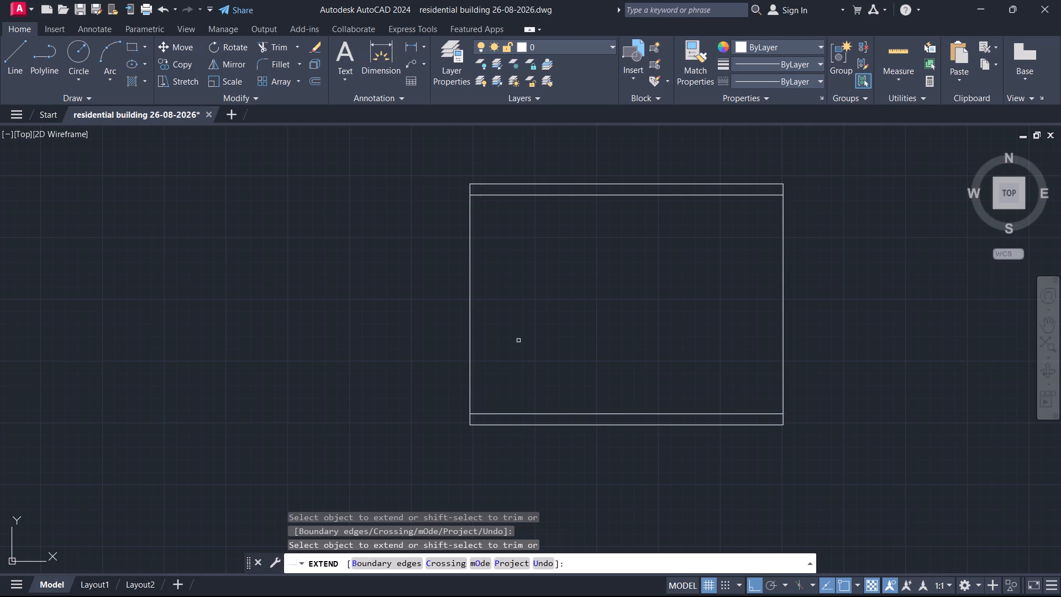
key(Escape)
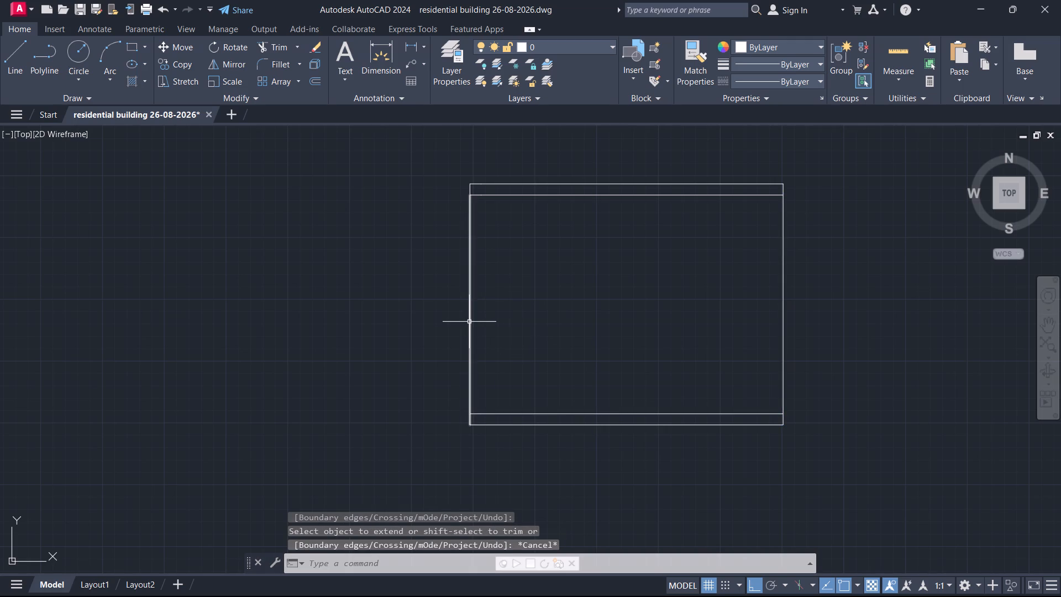
Offset the left and right outer side lines 9" inward to form the side walls.
click(469, 321)
key(o)
key(Return)
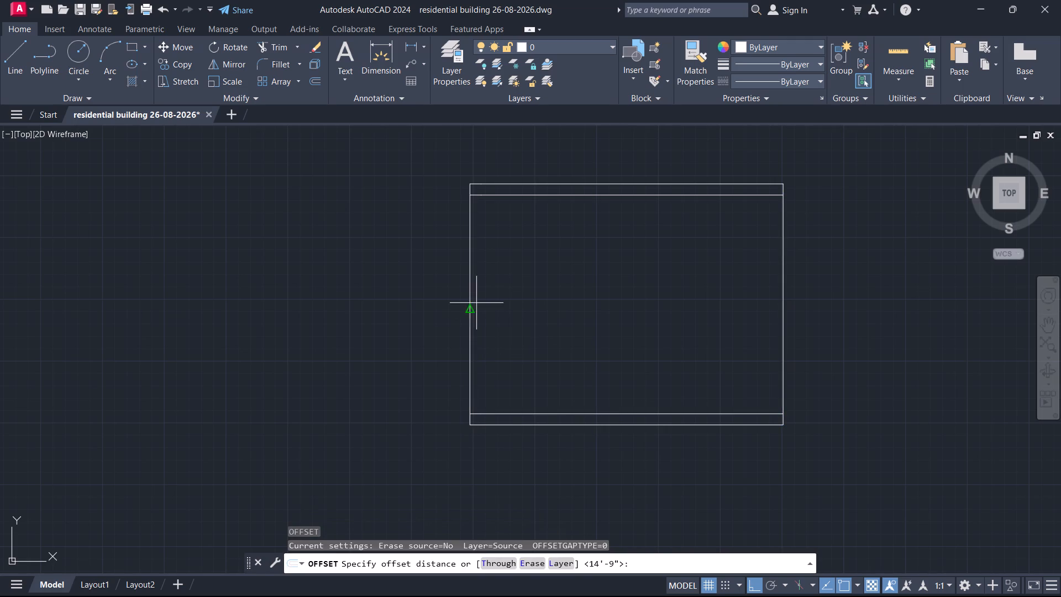
drag(474, 302, 482, 300)
key(9)
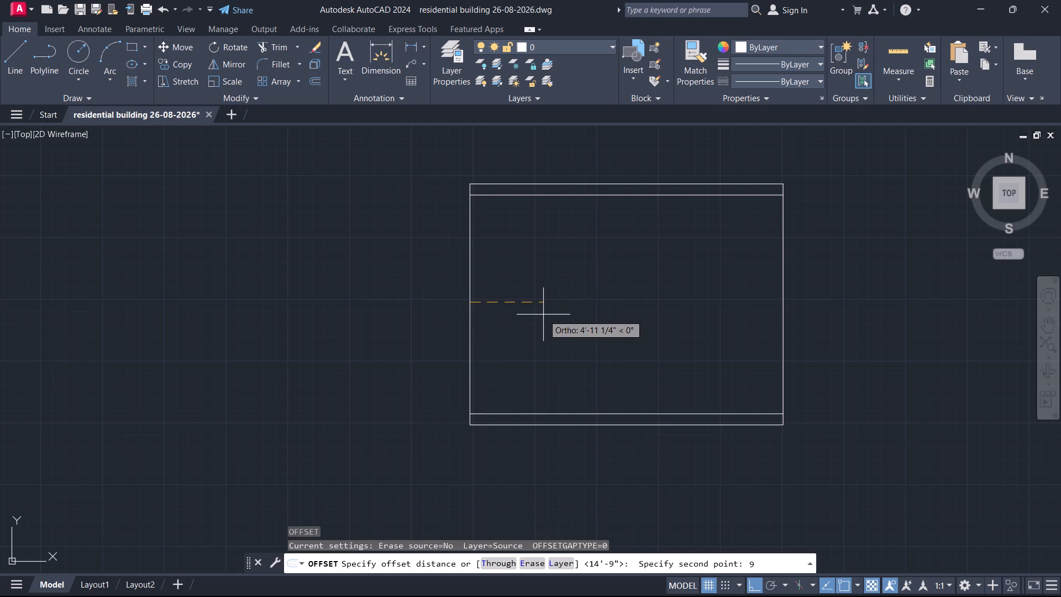
key(shift+quotedbl)
key(Return)
click(579, 312)
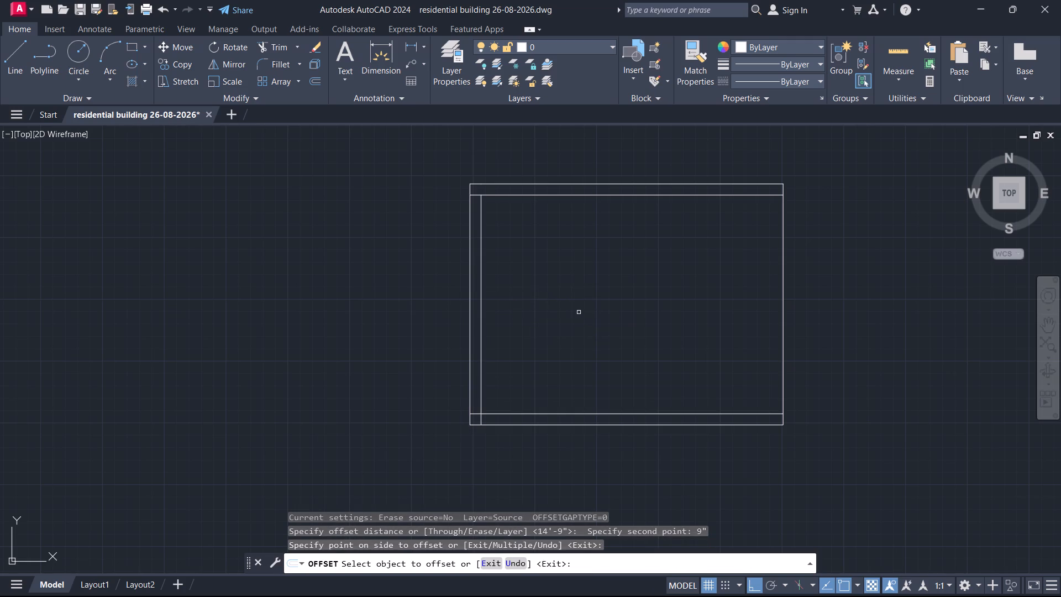
click(781, 289)
click(729, 294)
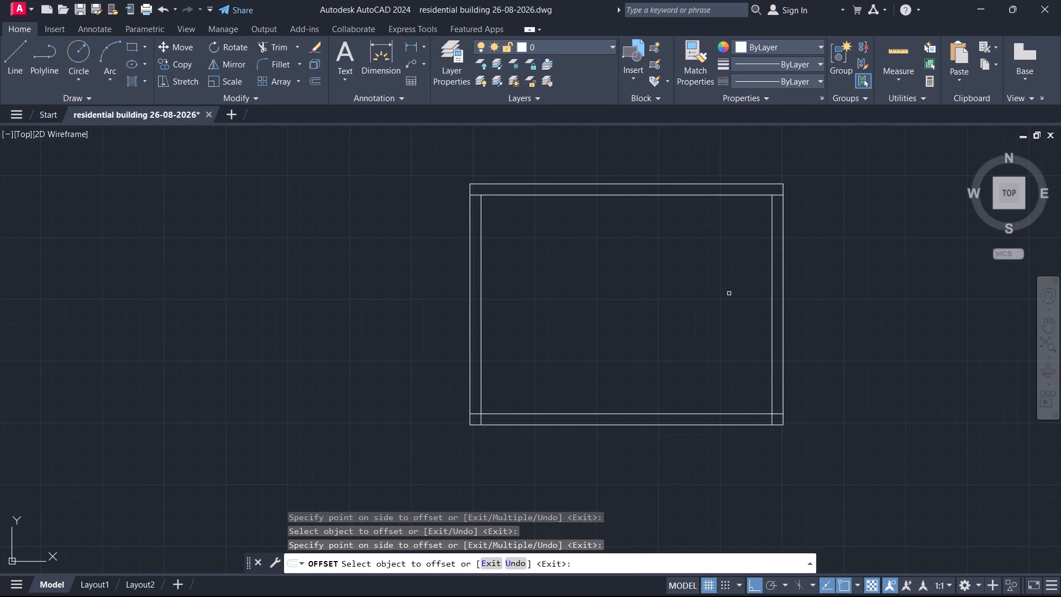
click(685, 261)
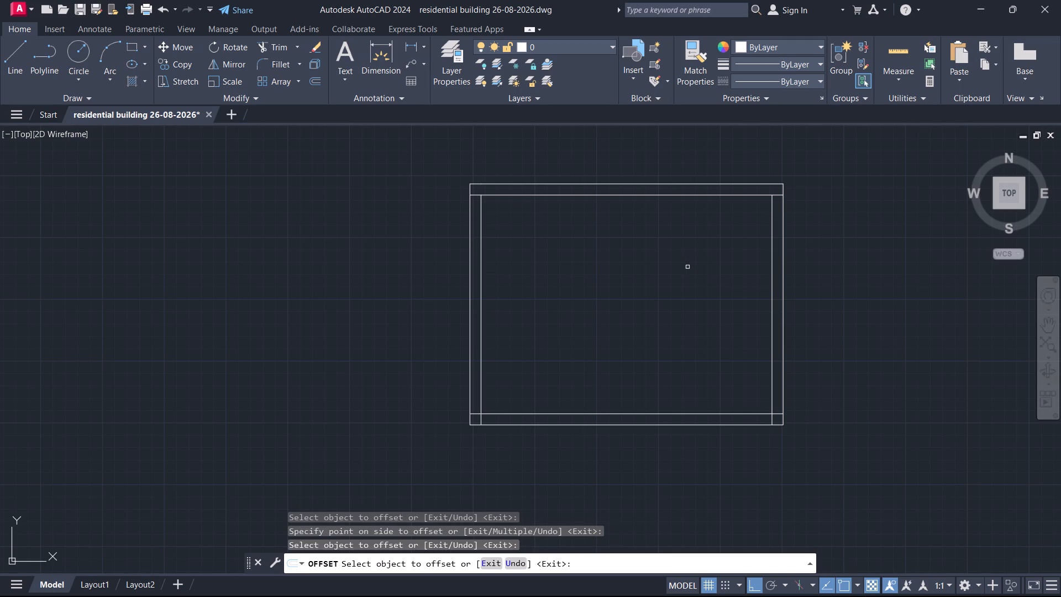
key(Escape)
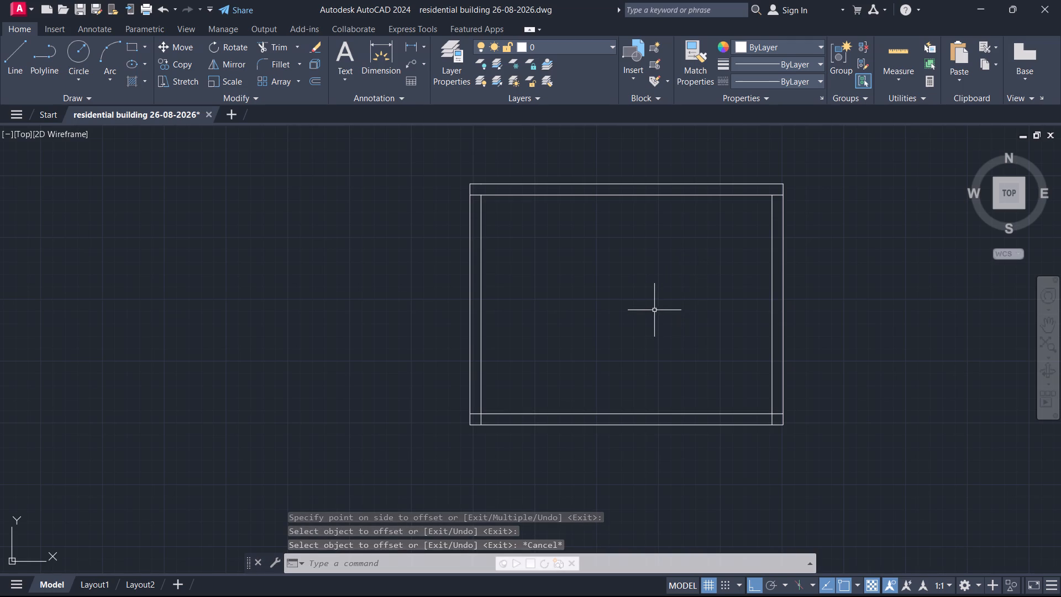
Offset the lower line of the room's bottom wall 5' downward.
middle_drag(654, 310, 661, 255)
key(o)
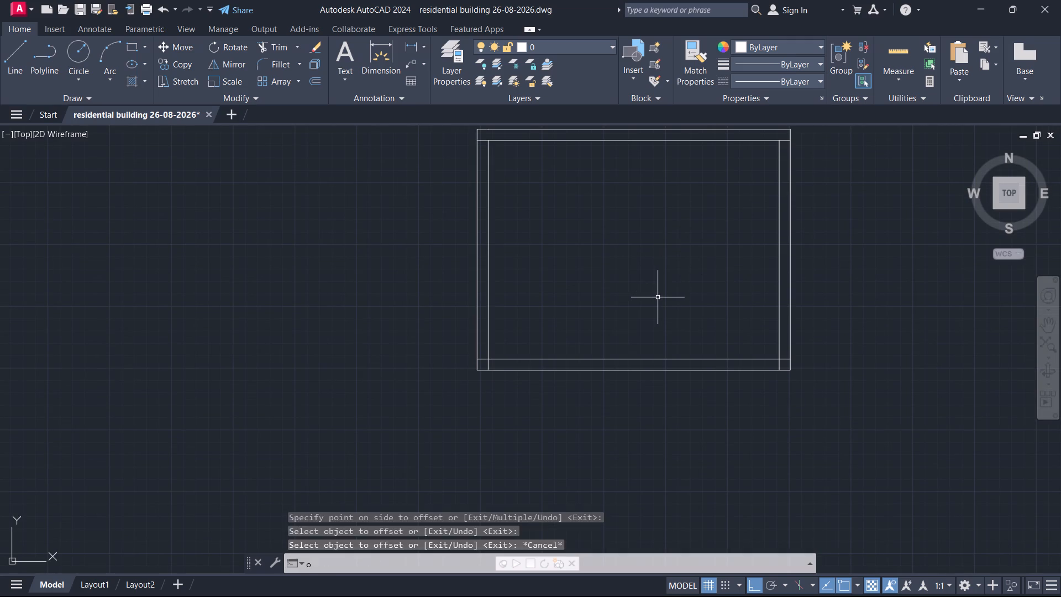
key(Return)
click(600, 371)
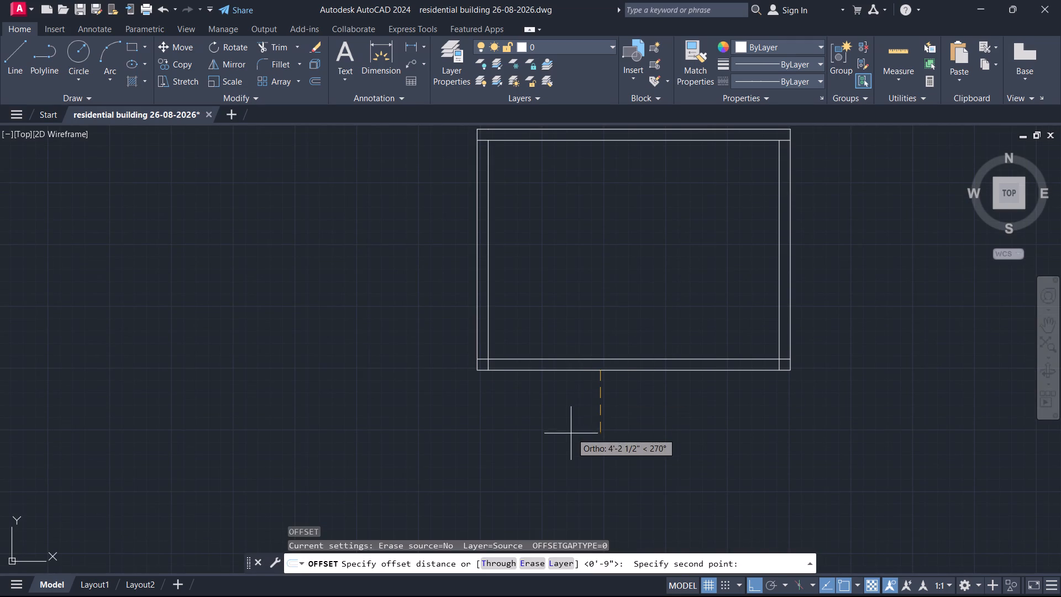
key(5)
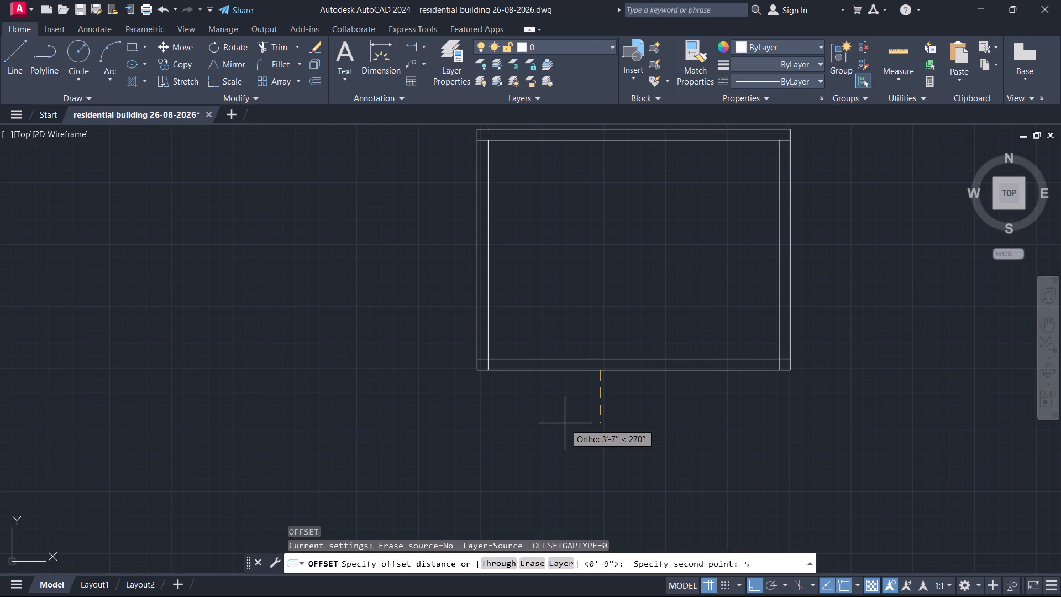
key(apostrophe)
key(Return)
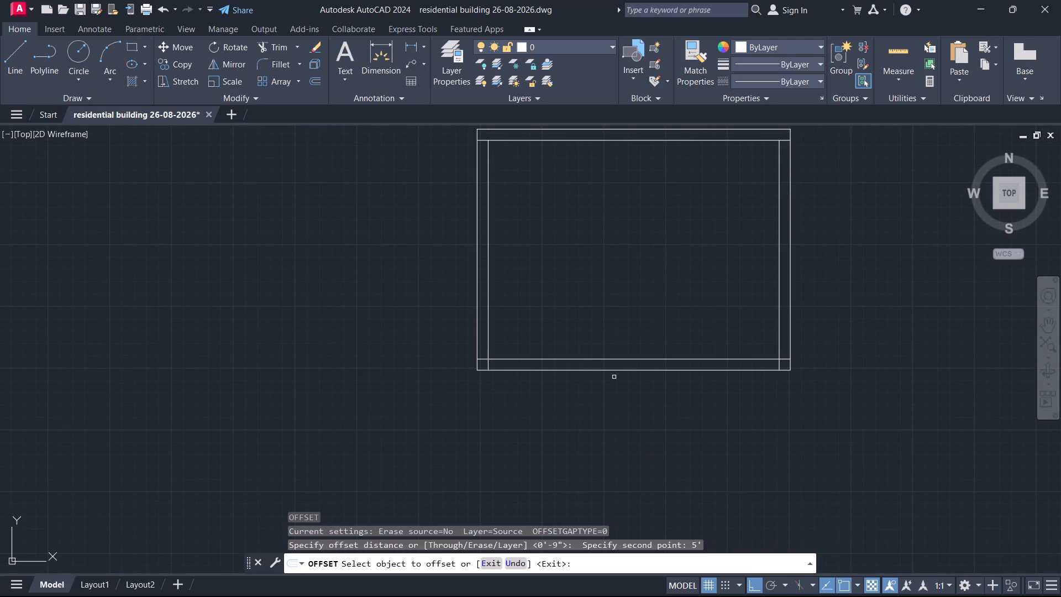
click(622, 371)
click(612, 425)
key(o)
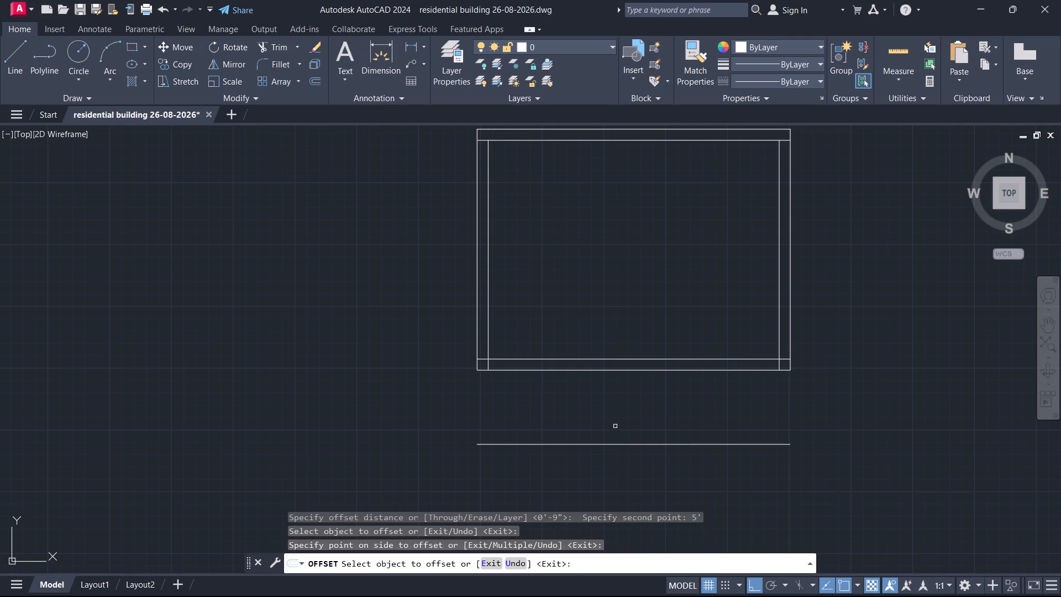
key(Escape)
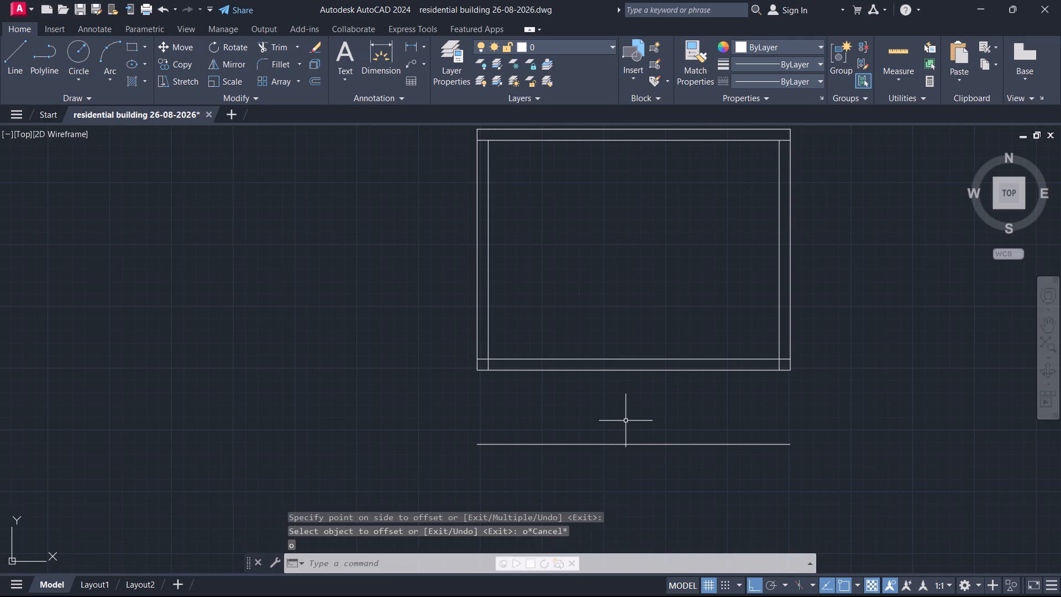
Offset the new line 9" downward to form the top wall of the next room.
key(o)
key(Return)
drag(617, 447, 619, 454)
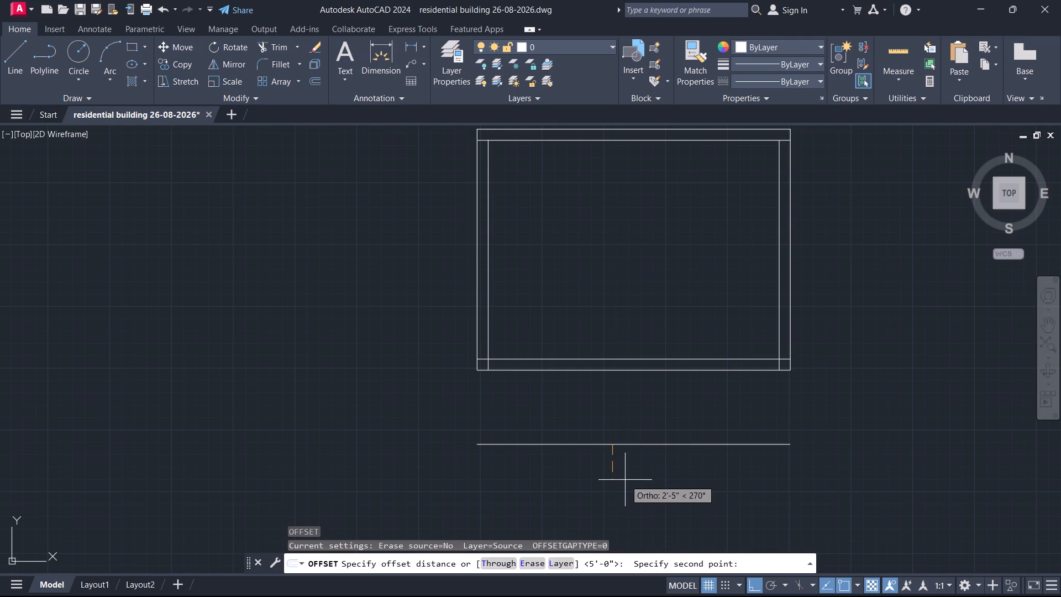
text(9")
key(Return)
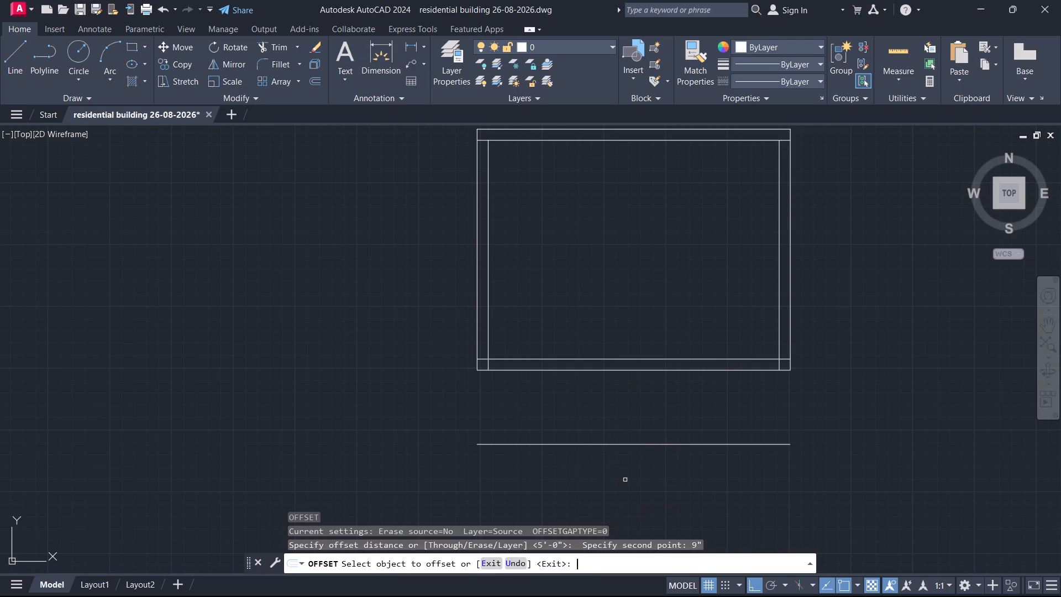
click(632, 445)
click(632, 478)
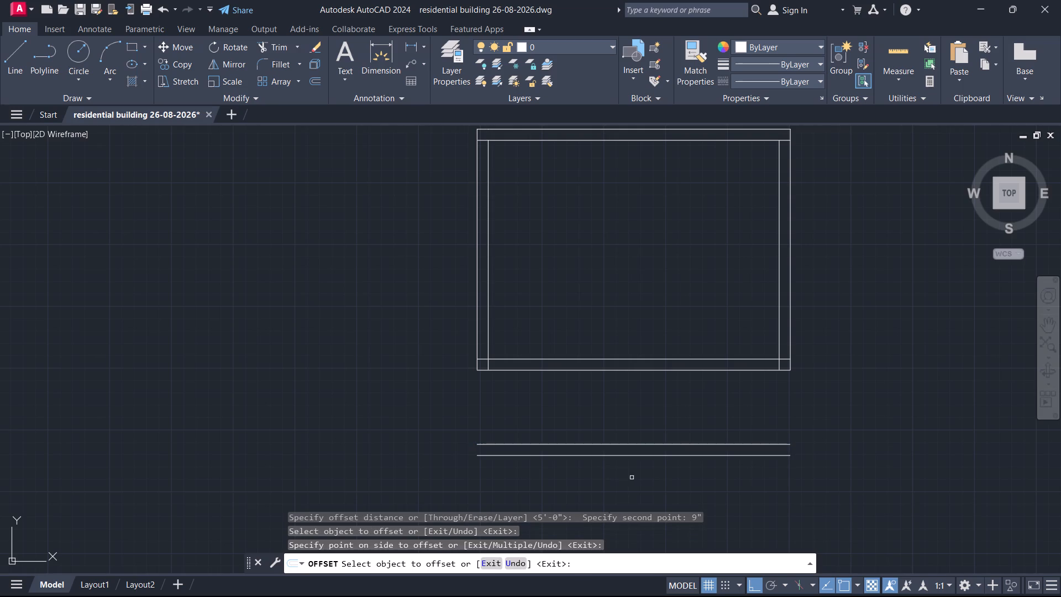
Draw a line from the upper room's bottom-right corner down to the right end of the lowest offset line.
middle_drag(632, 478, 659, 349)
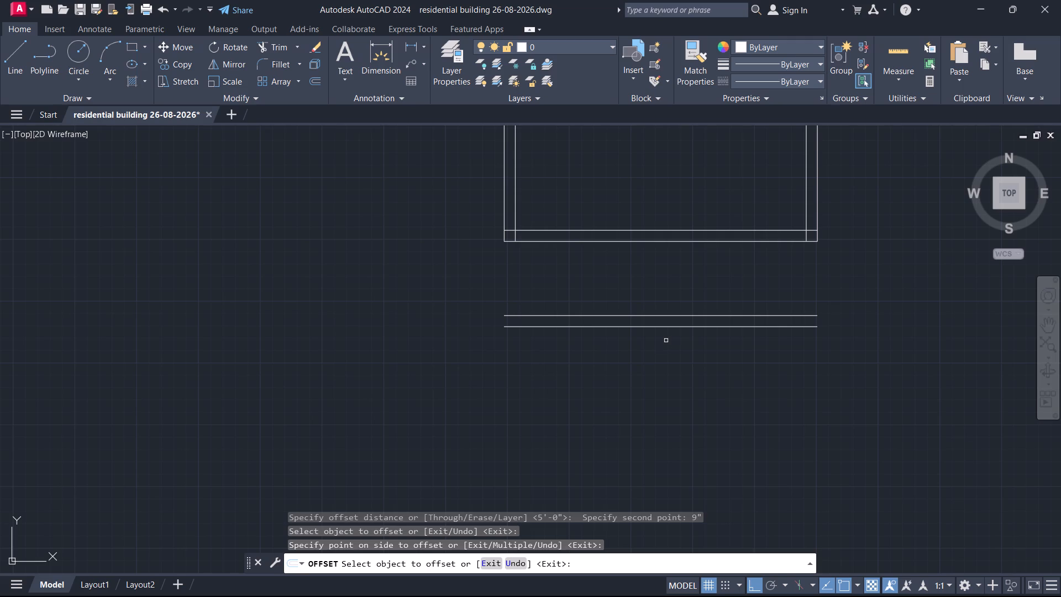
key(l)
key(Return)
key(Escape)
key(l)
key(Return)
click(815, 245)
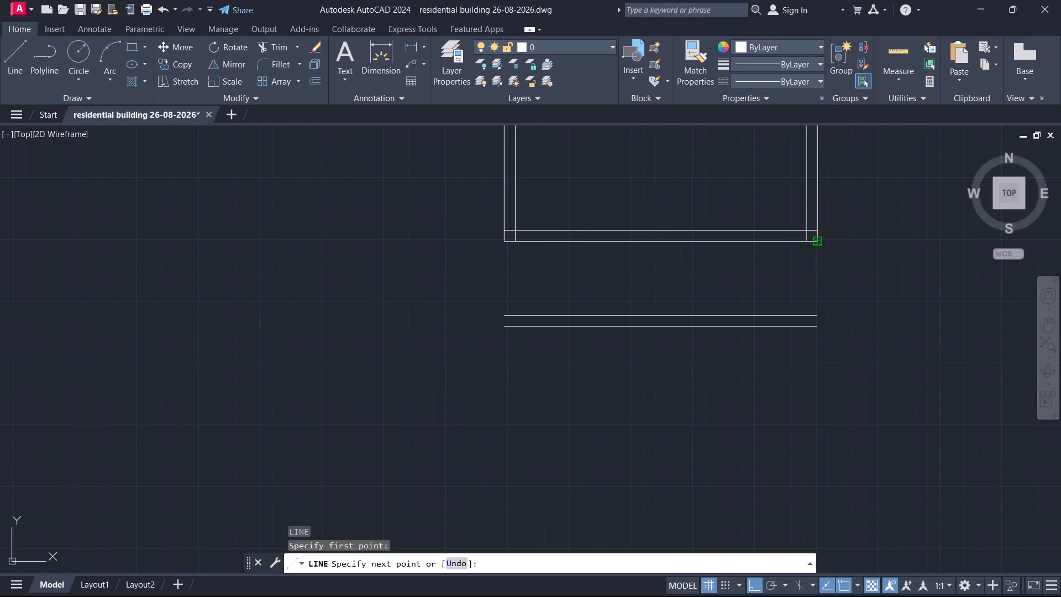
click(817, 329)
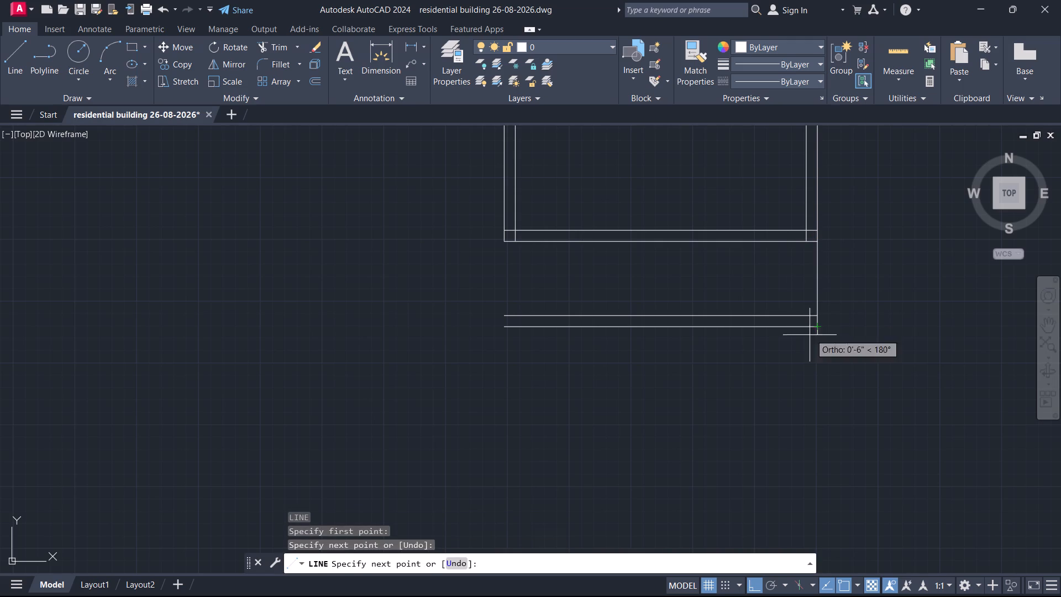
Continue the right outer line 13' downward, followed by another 9" segment for the bottom wall thickness.
middle_drag(815, 369, 817, 322)
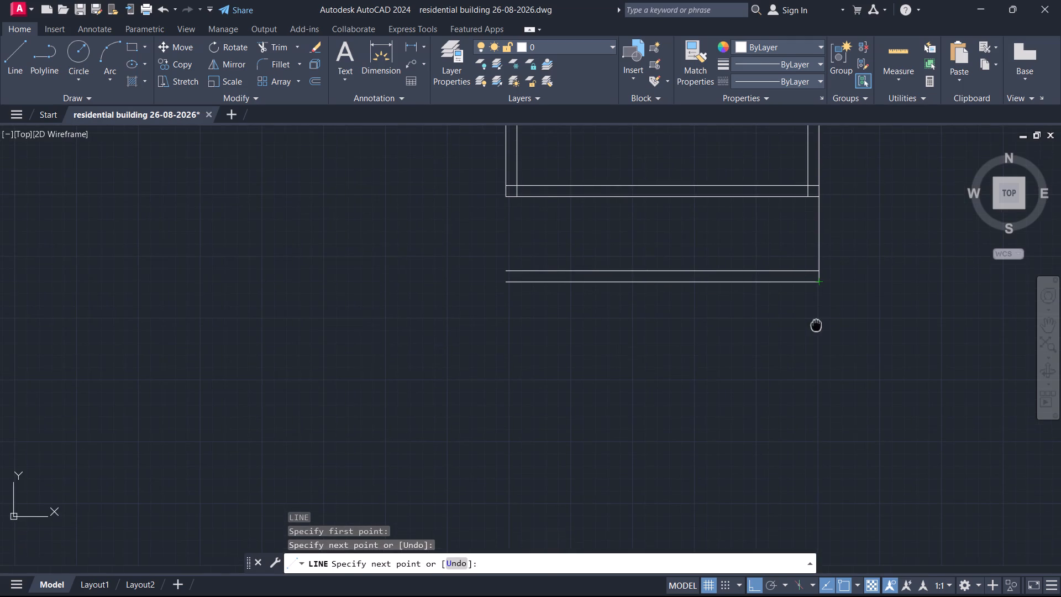
middle_drag(817, 322, 818, 321)
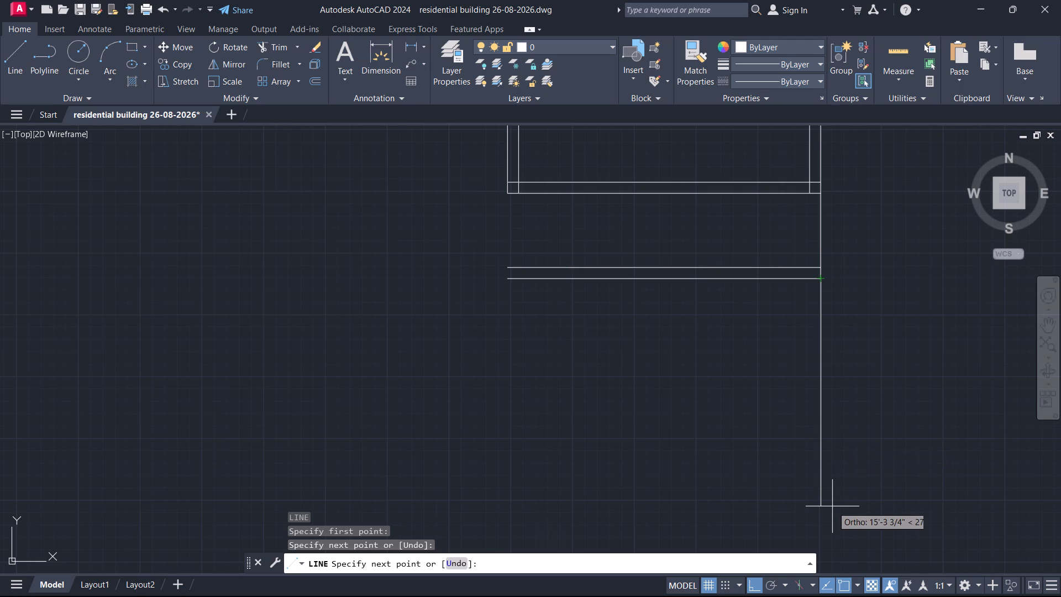
text(13')
key(Return)
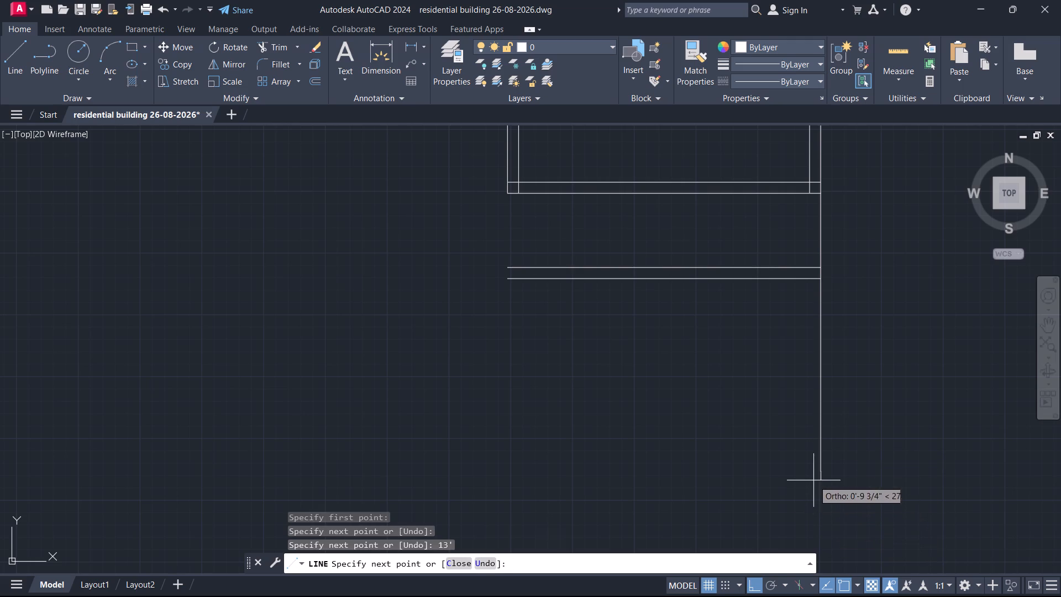
middle_drag(805, 476, 815, 350)
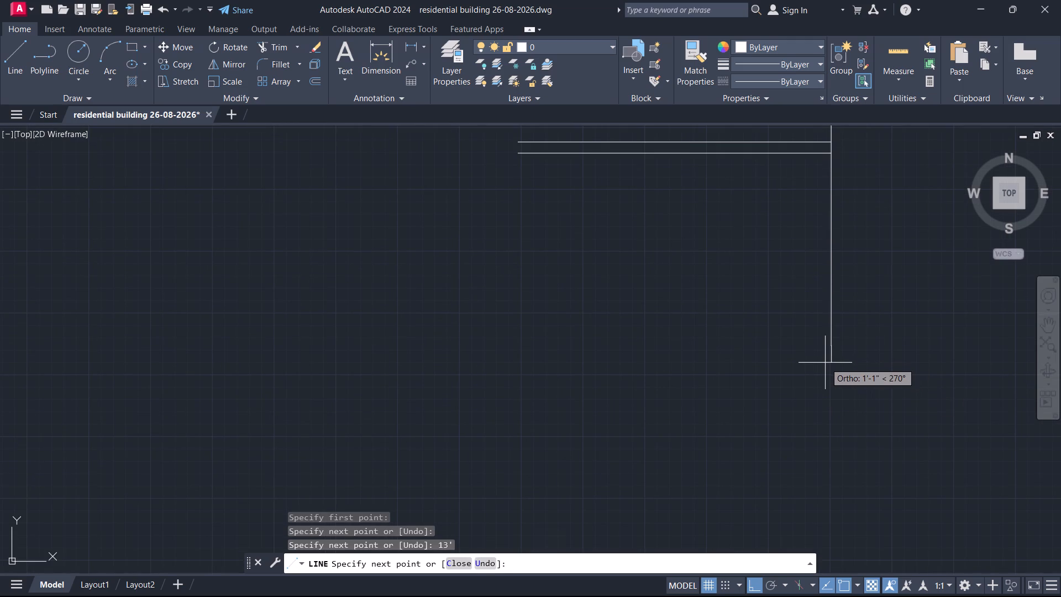
text(9")
key(Return)
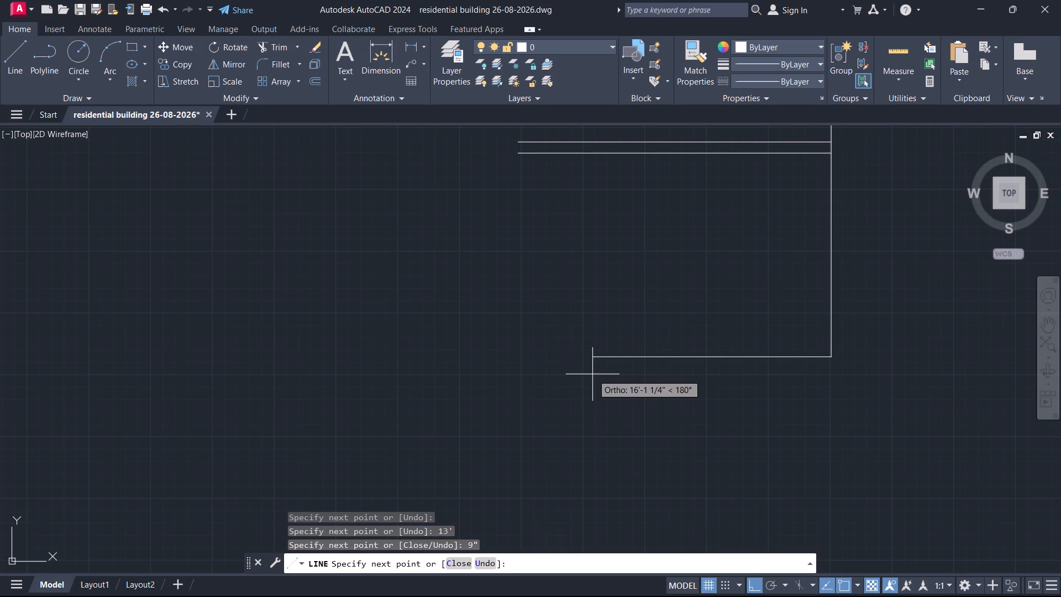
Continue the outline 18'11" and another 9" to the left, and run it up to the new top wall's upper line.
text(18)
text('11")
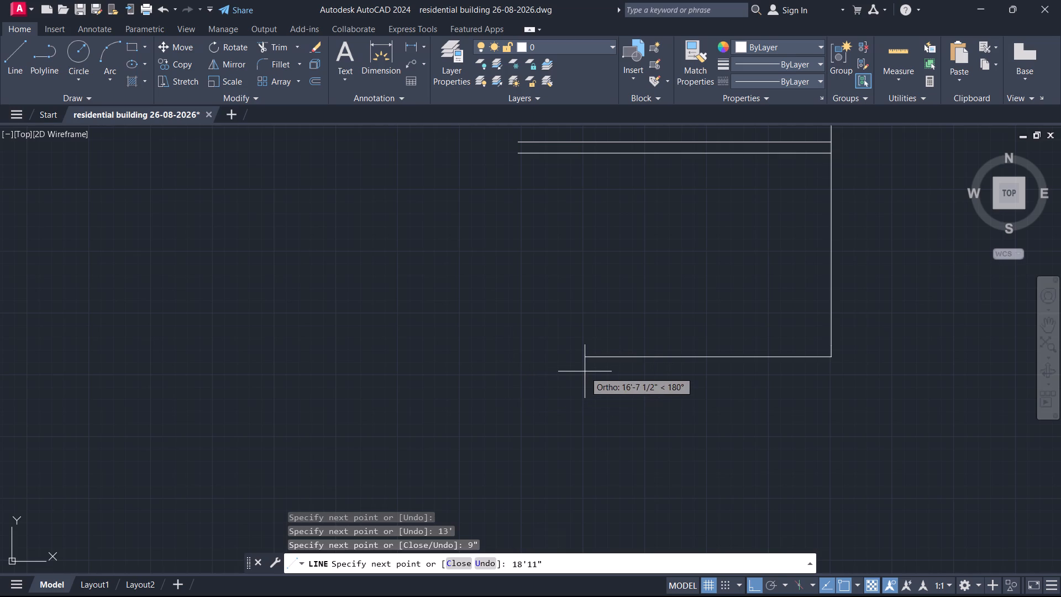
key(Return)
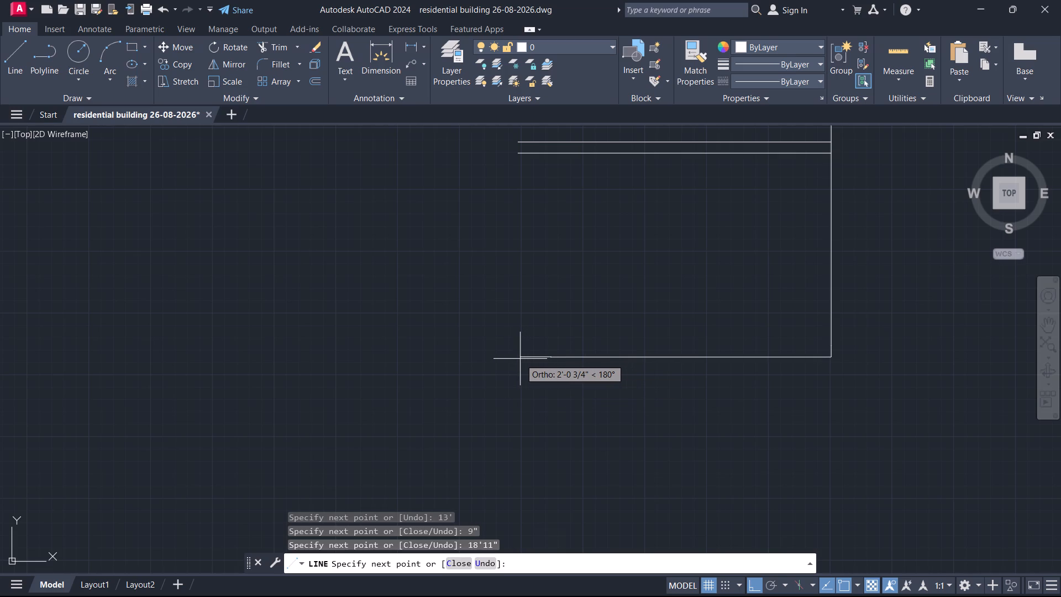
key(9)
key(shift+quotedbl)
key(Return)
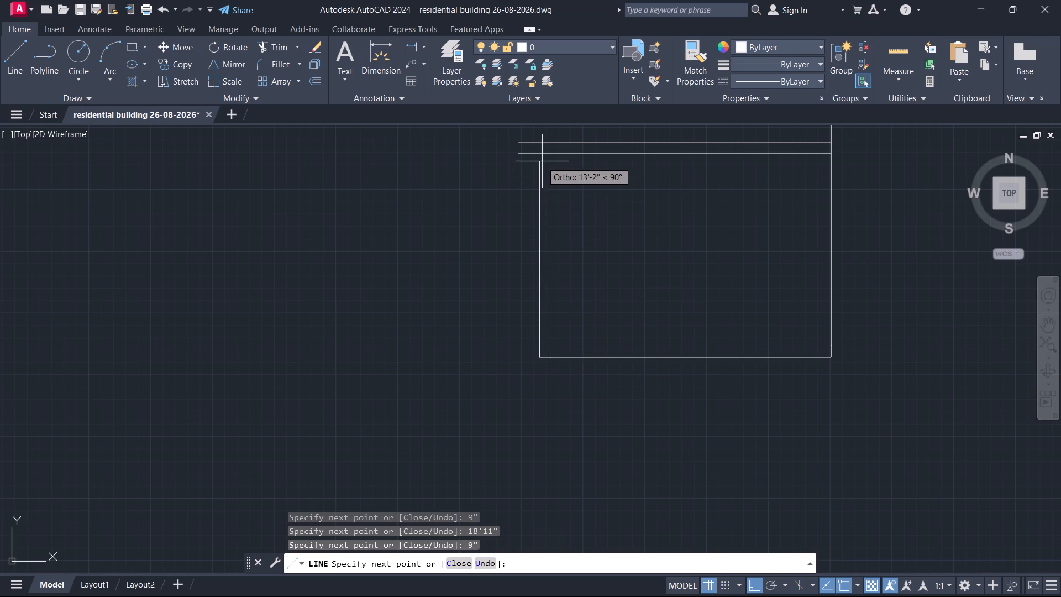
middle_drag(547, 164, 540, 266)
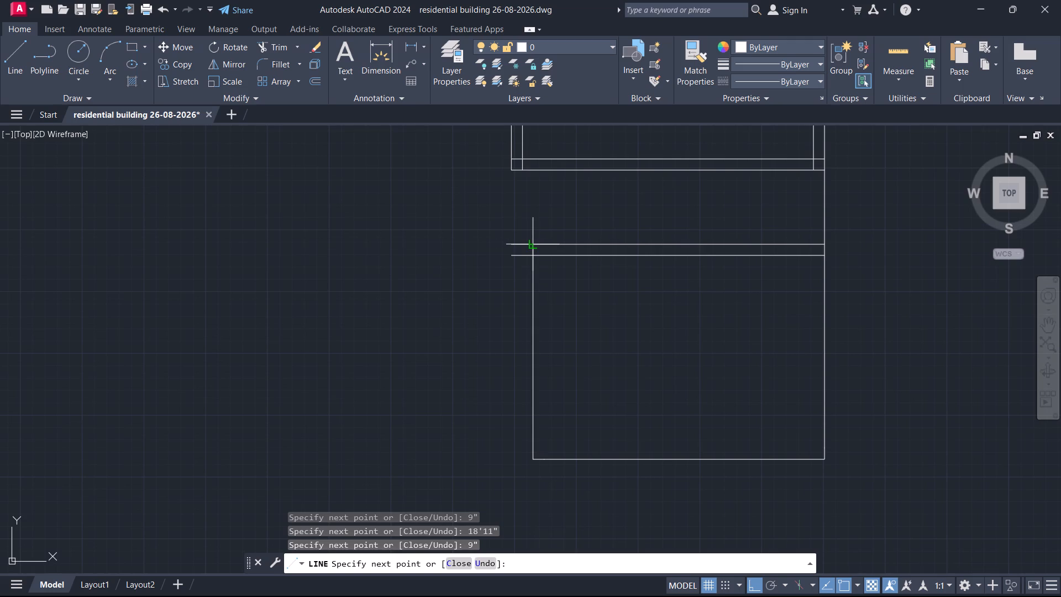
click(533, 243)
key(Escape)
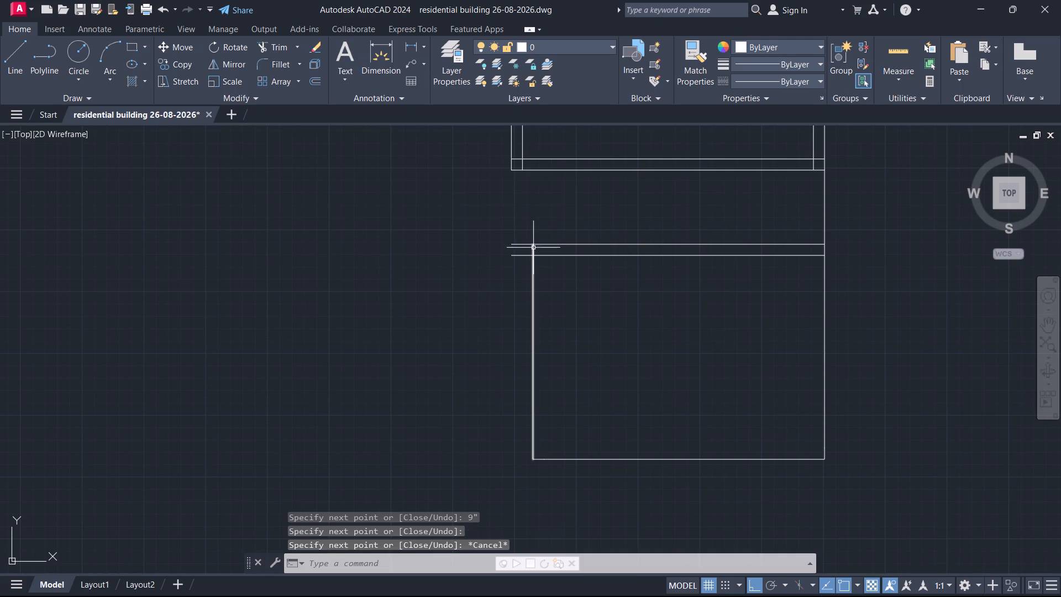
Trim both top wall lines of the lower room where they project past its left outer line.
text(tr)
key(Return)
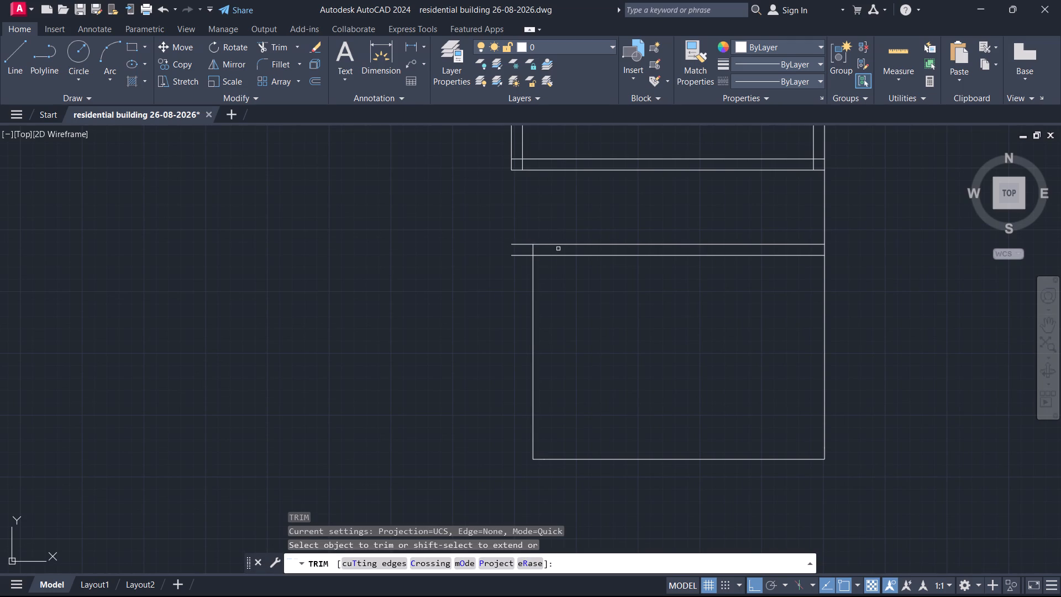
click(524, 224)
click(518, 266)
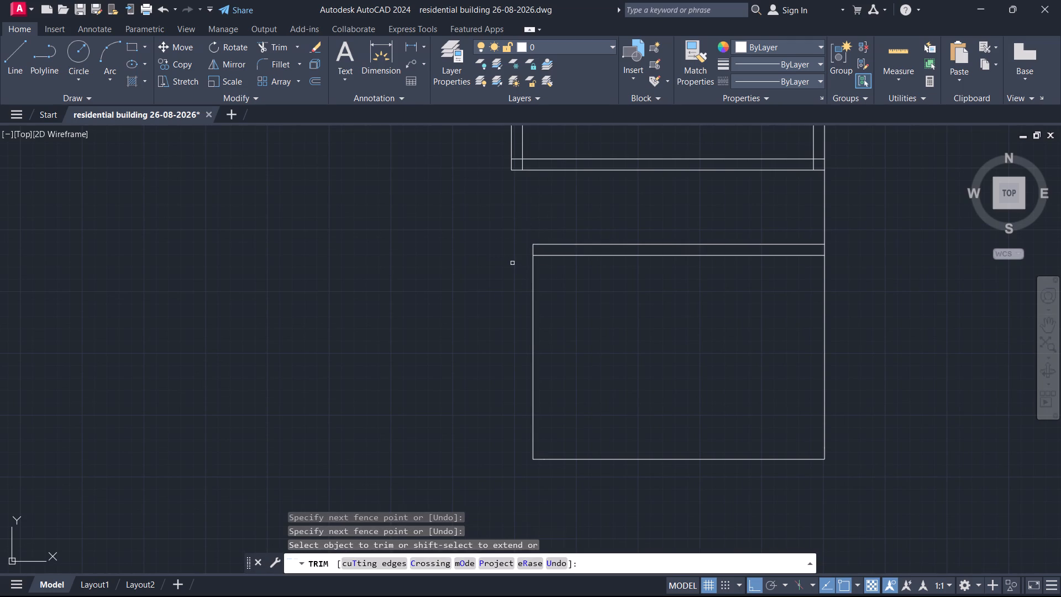
key(Escape)
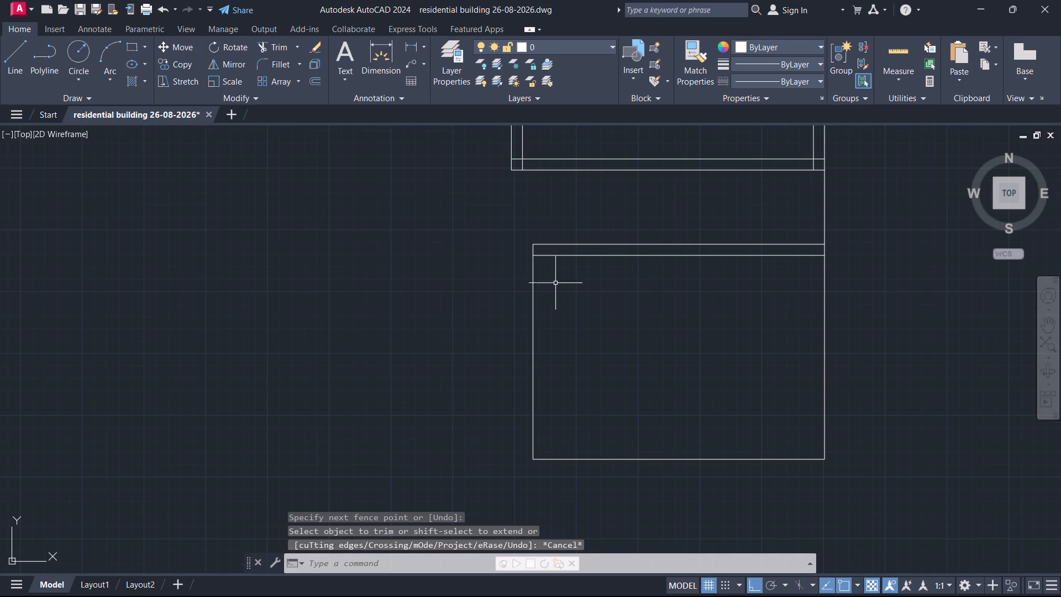
Offset the lower room's left outer line 9" inward to form the left wall.
click(533, 300)
key(o)
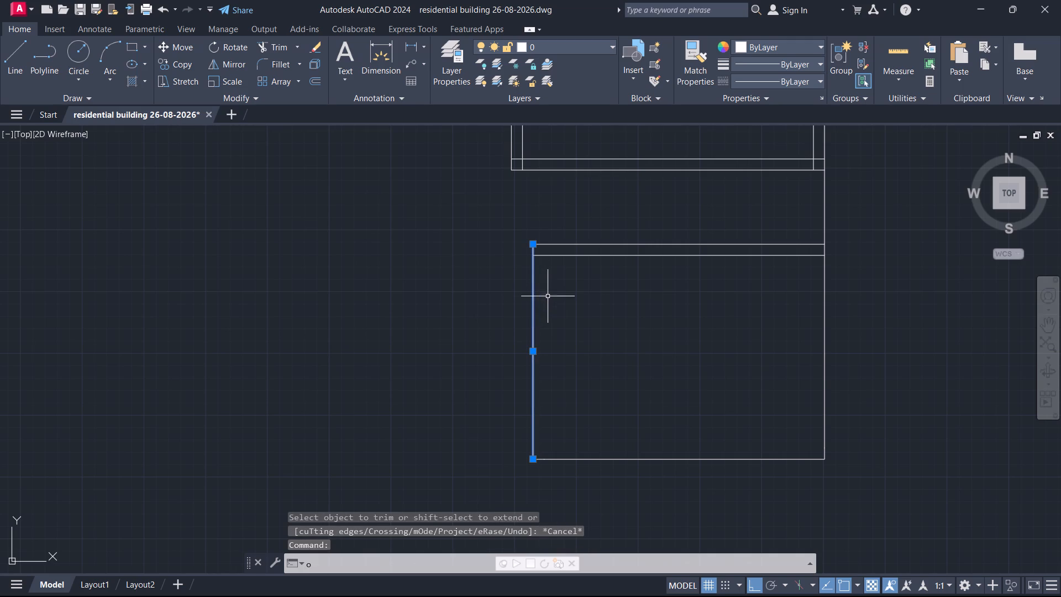
key(Return)
drag(535, 329, 541, 328)
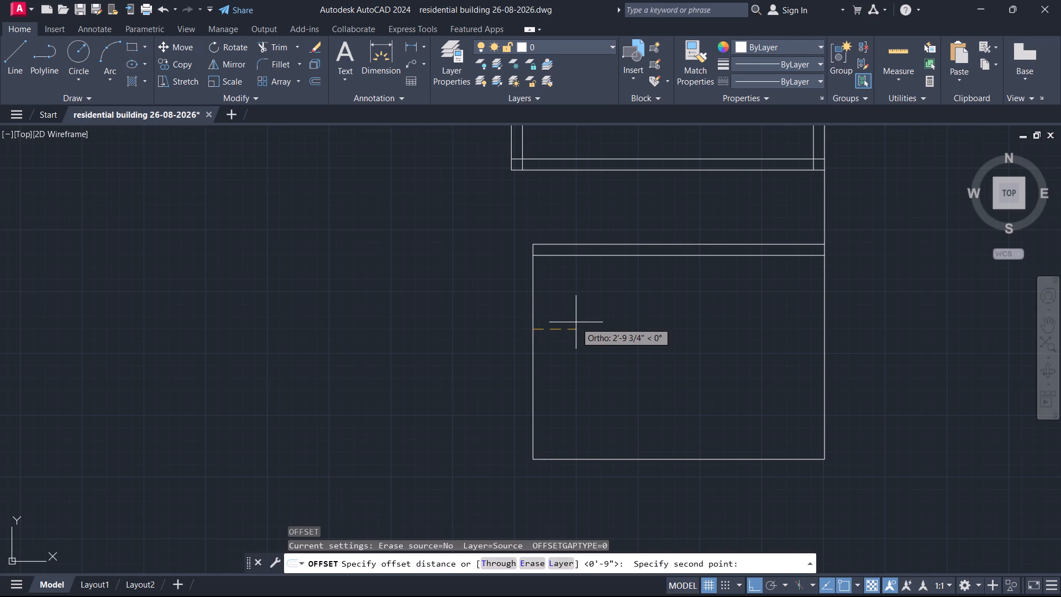
text(9")
key(Return)
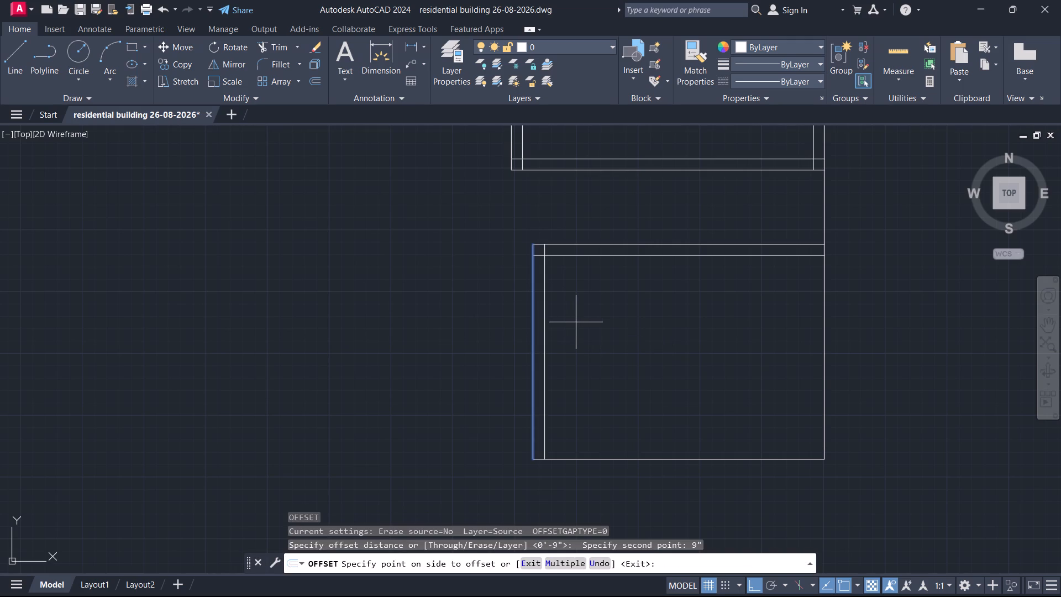
click(594, 327)
Offset the 13' line, the connecting segment above it and the 9" segment below it 9" inward as the right wall.
click(825, 302)
click(768, 318)
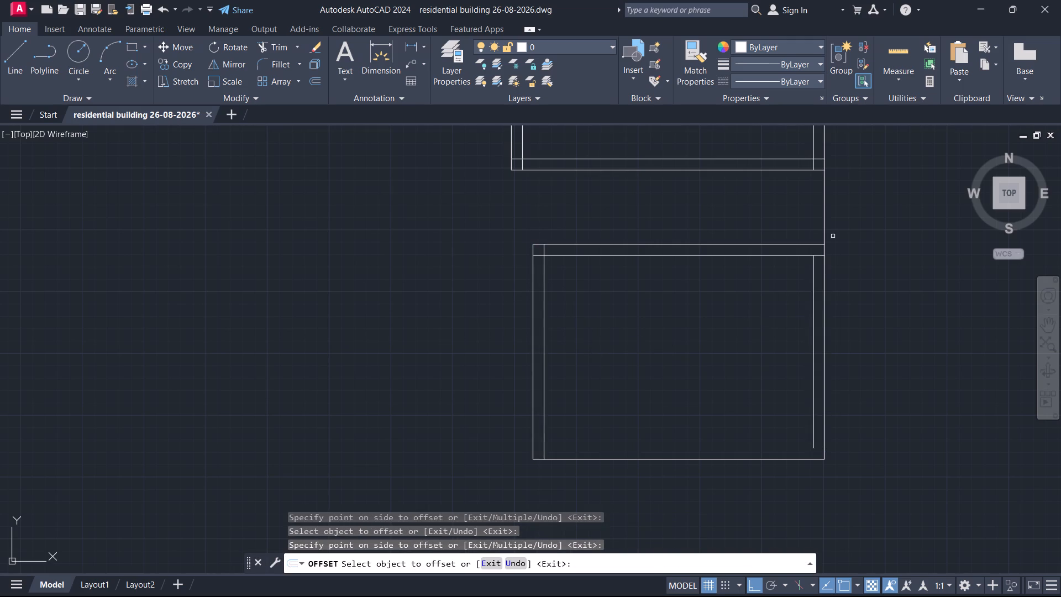
click(822, 217)
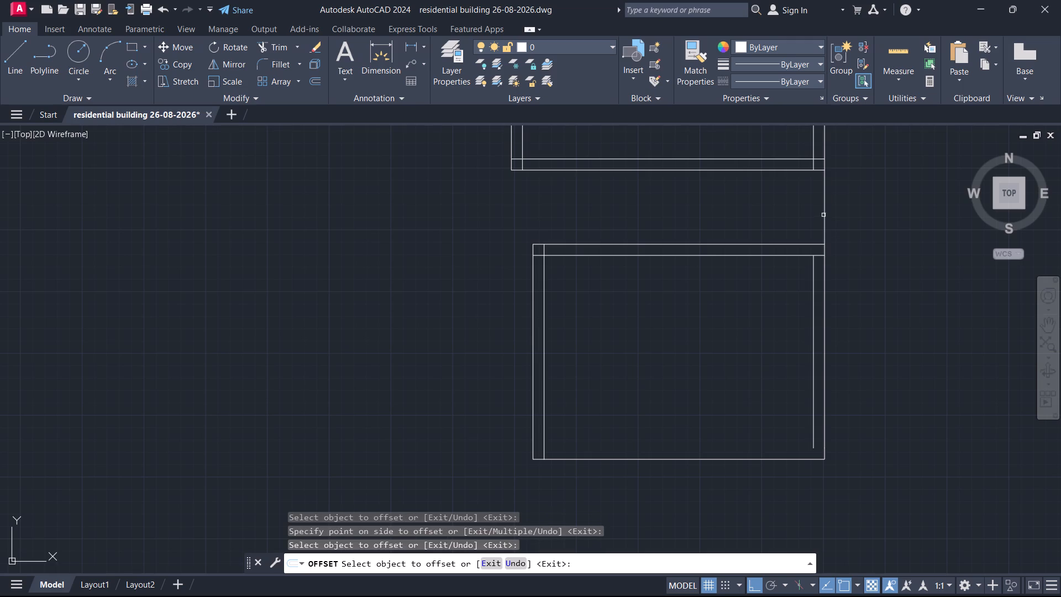
click(826, 213)
click(774, 218)
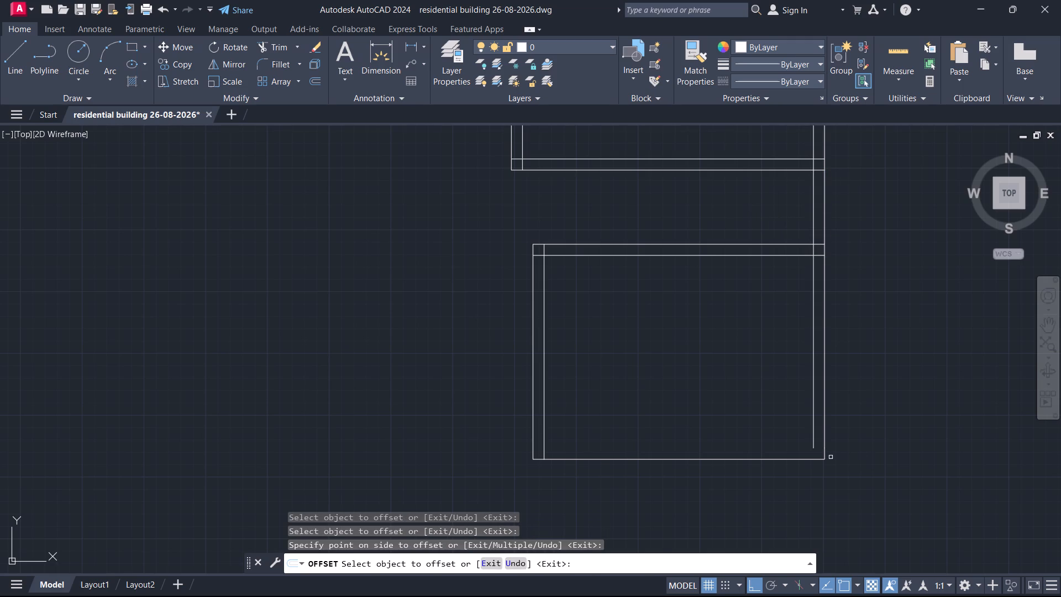
click(826, 456)
click(801, 448)
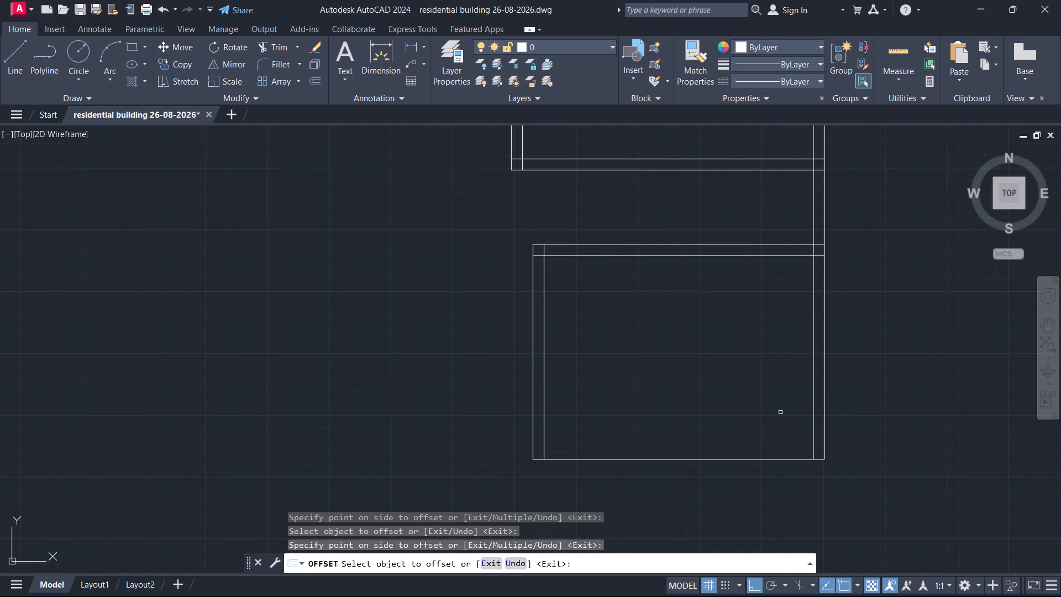
key(Escape)
middle_drag(720, 338, 701, 383)
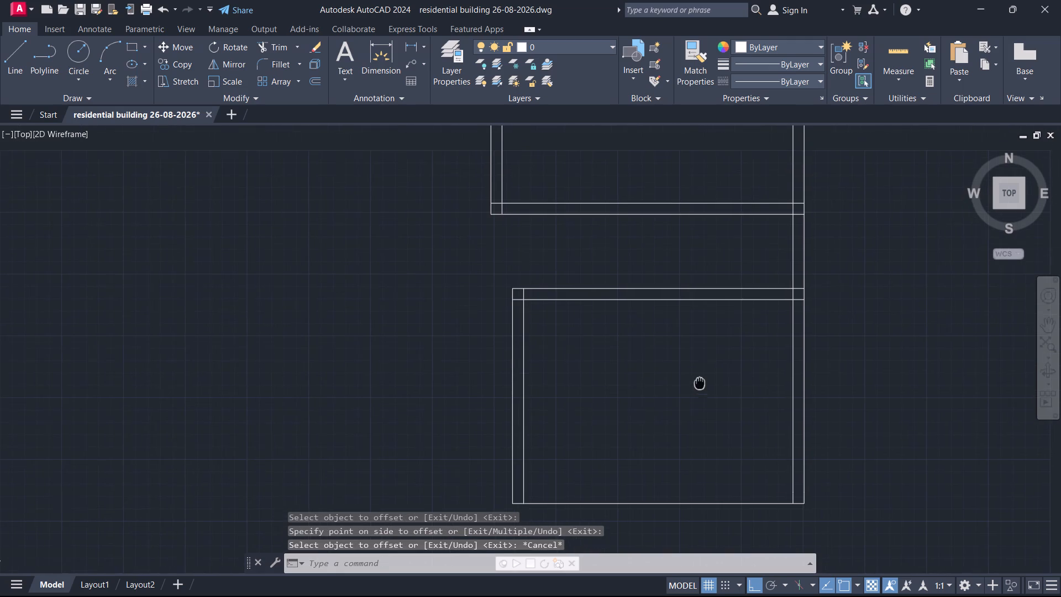
Trim the inner wall lines where they overrun into the wall thickness at the lower room's top-left corner.
middle_drag(701, 383, 709, 382)
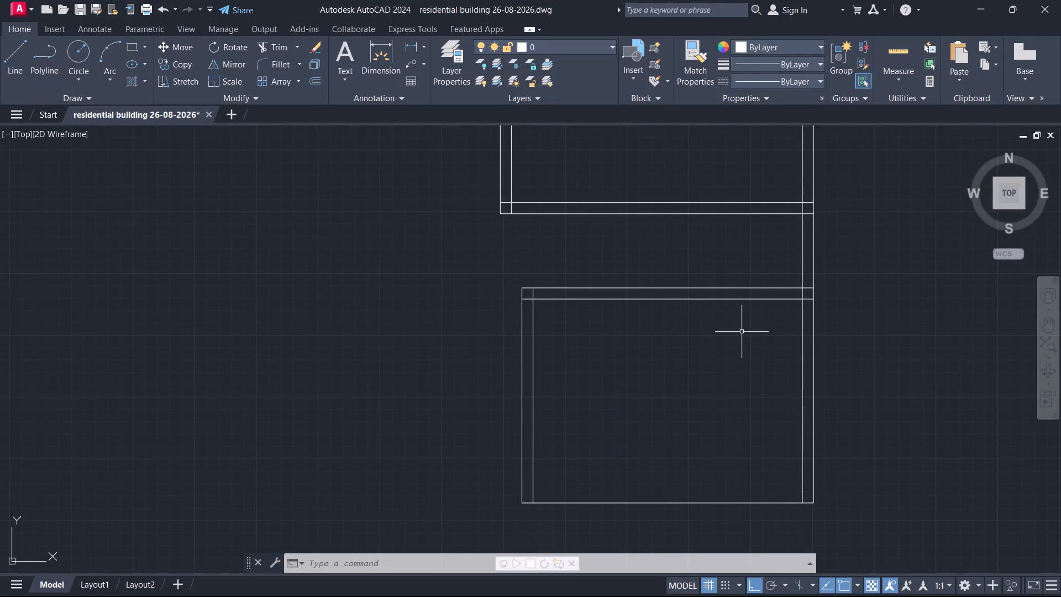
middle_drag(716, 340, 716, 327)
key(Escape)
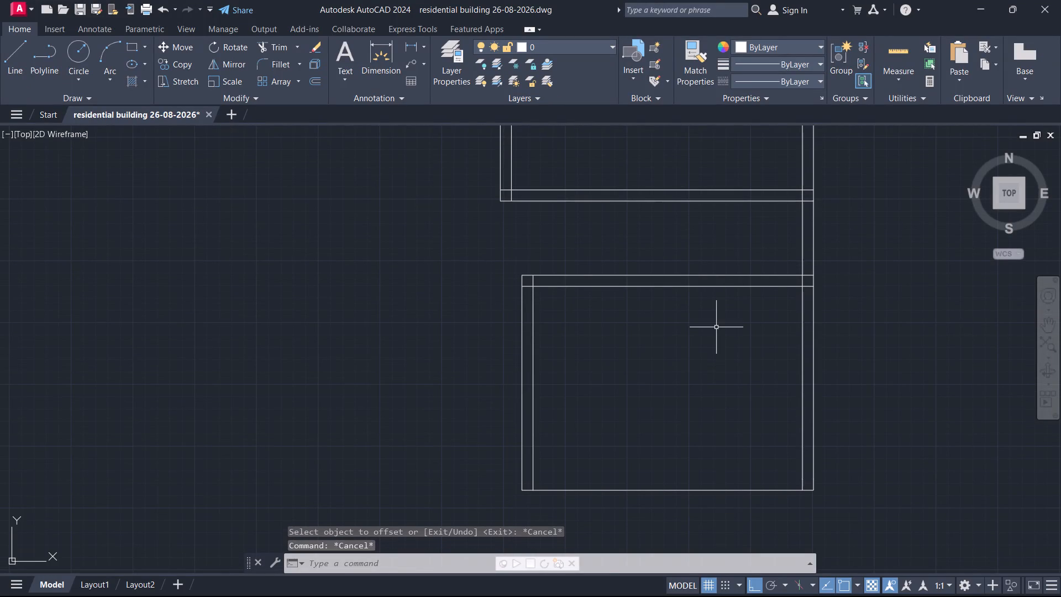
text(tr)
key(Return)
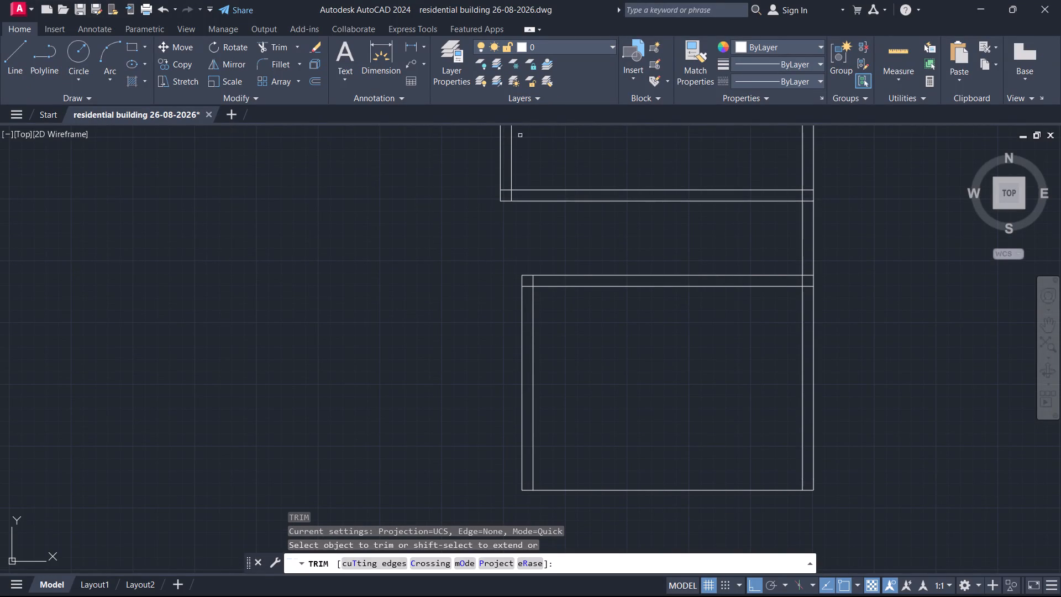
scroll(531, 346, up, 4)
middle_drag(578, 168, 508, 405)
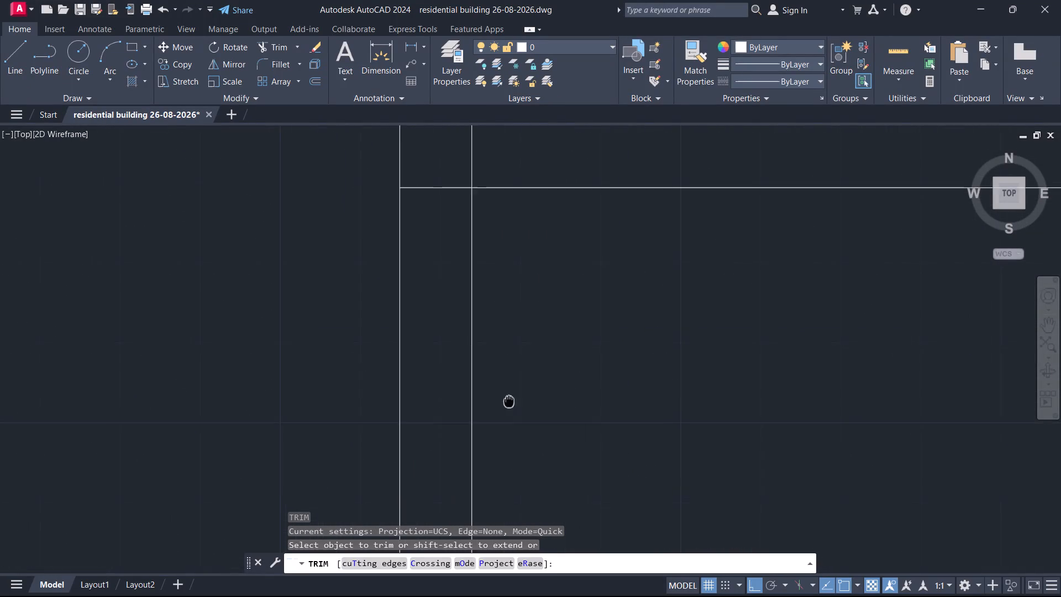
middle_drag(508, 405, 508, 405)
drag(492, 164, 487, 167)
click(442, 196)
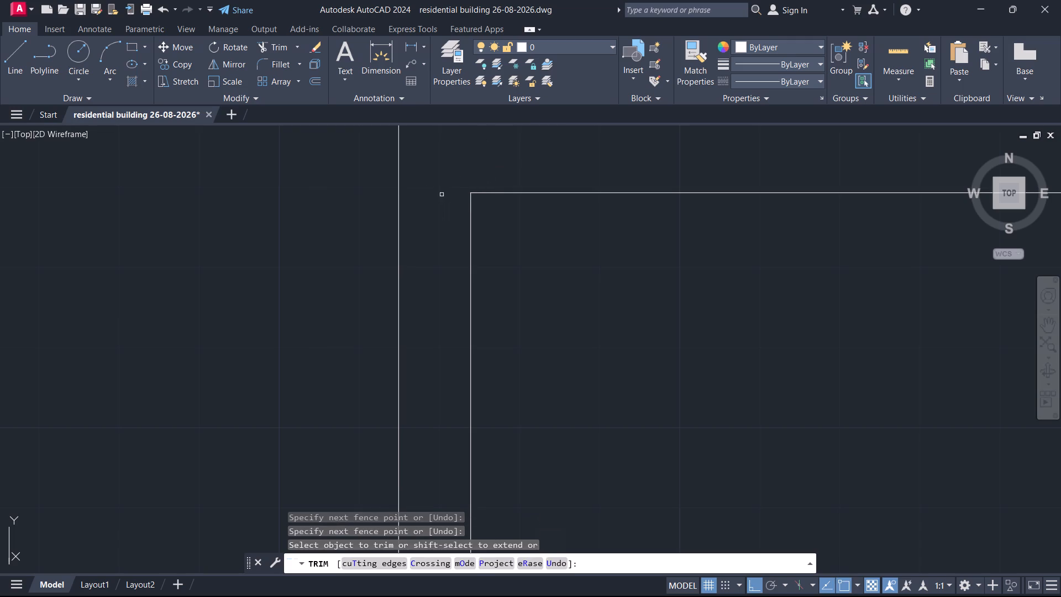
scroll(475, 164, down, 3)
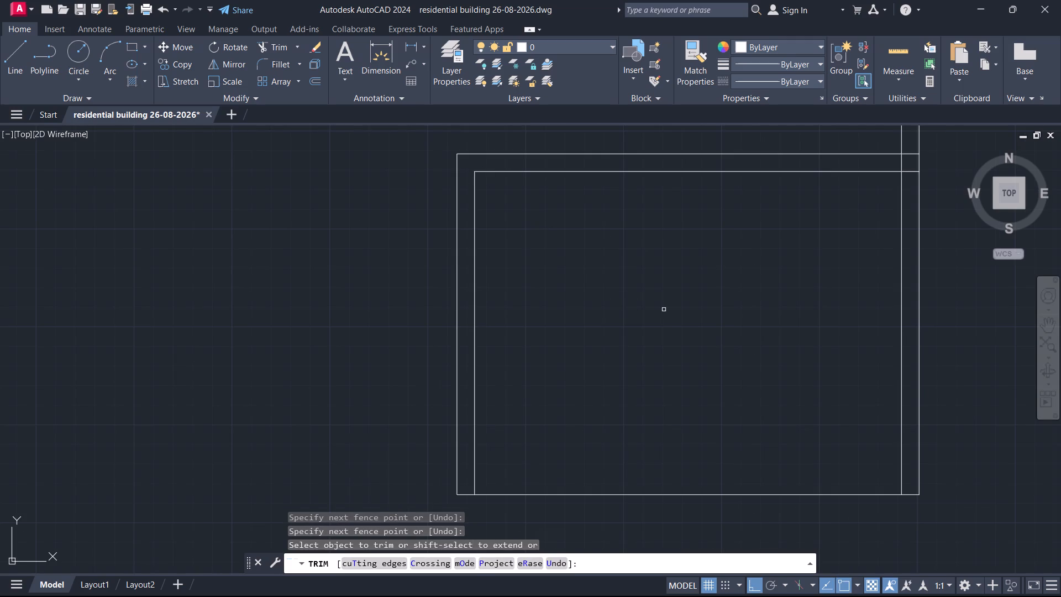
key(space)
key(space)
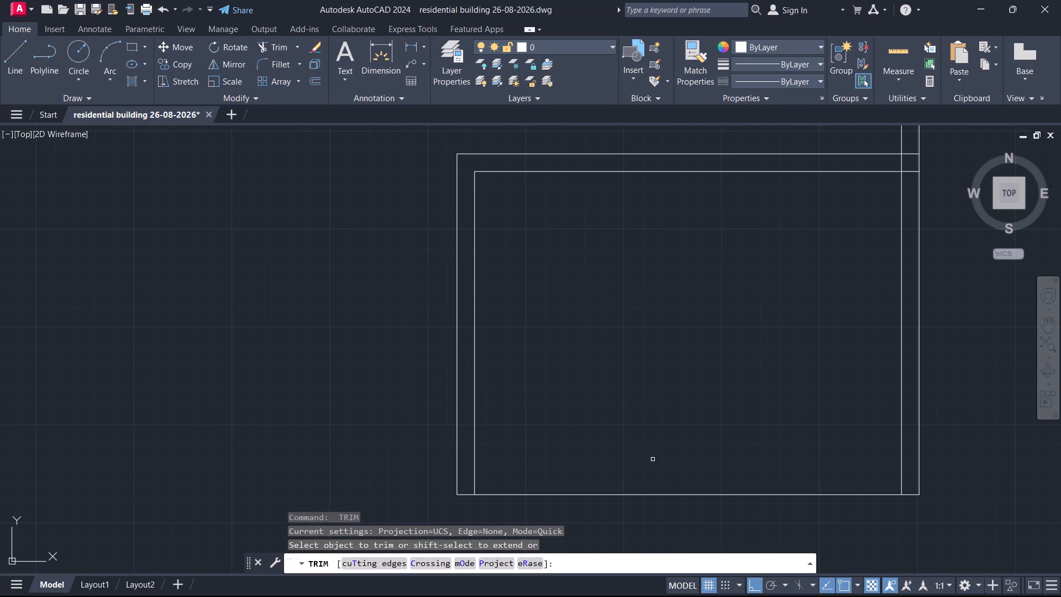
key(Escape)
Offset the lower room's bottom line 9" inward to form the bottom wall.
key(o)
key(Return)
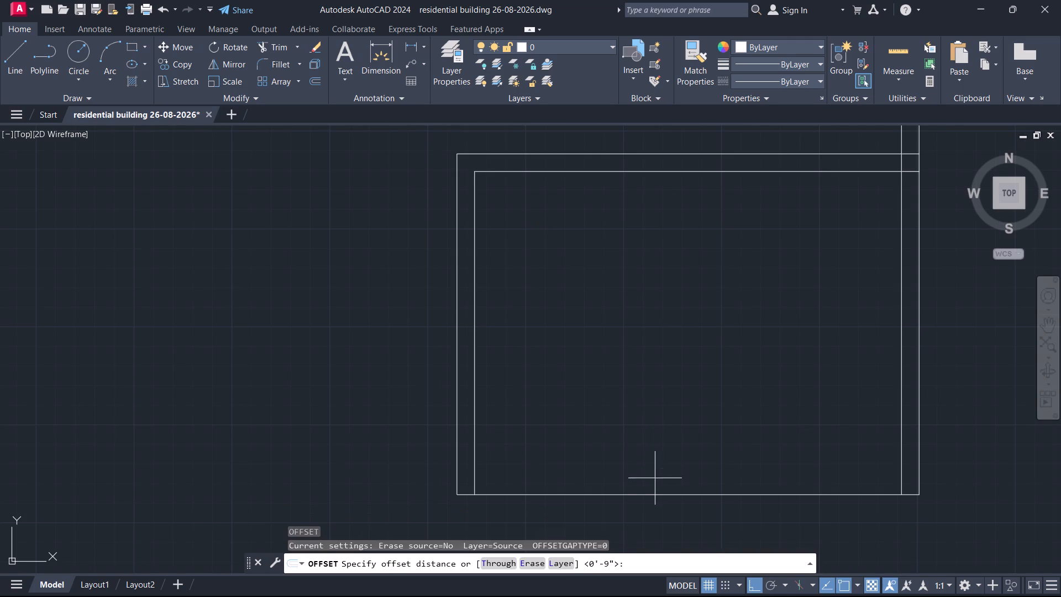
drag(652, 494, 654, 486)
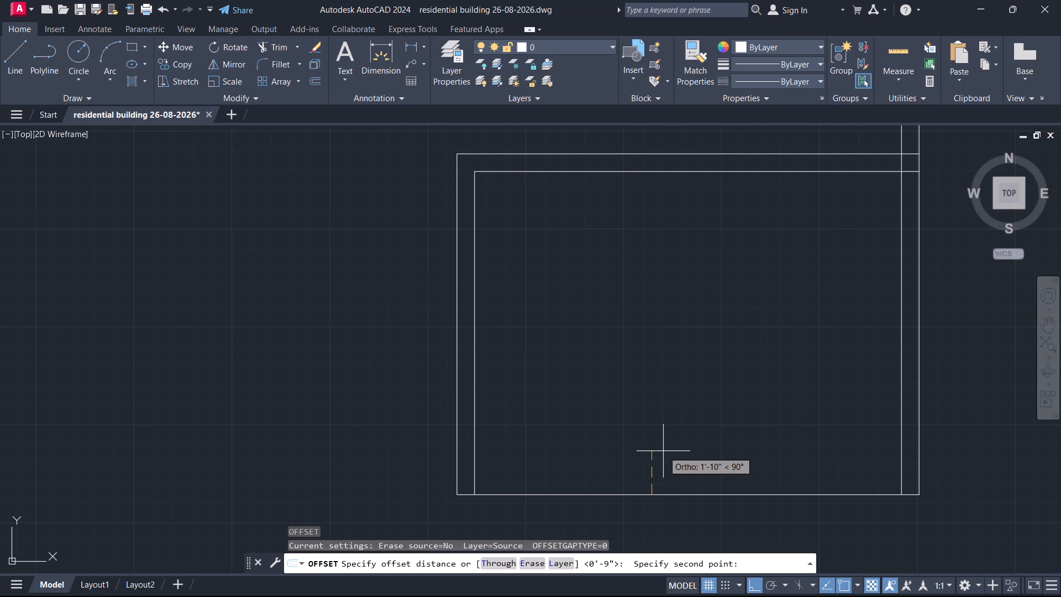
text(9")
key(Return)
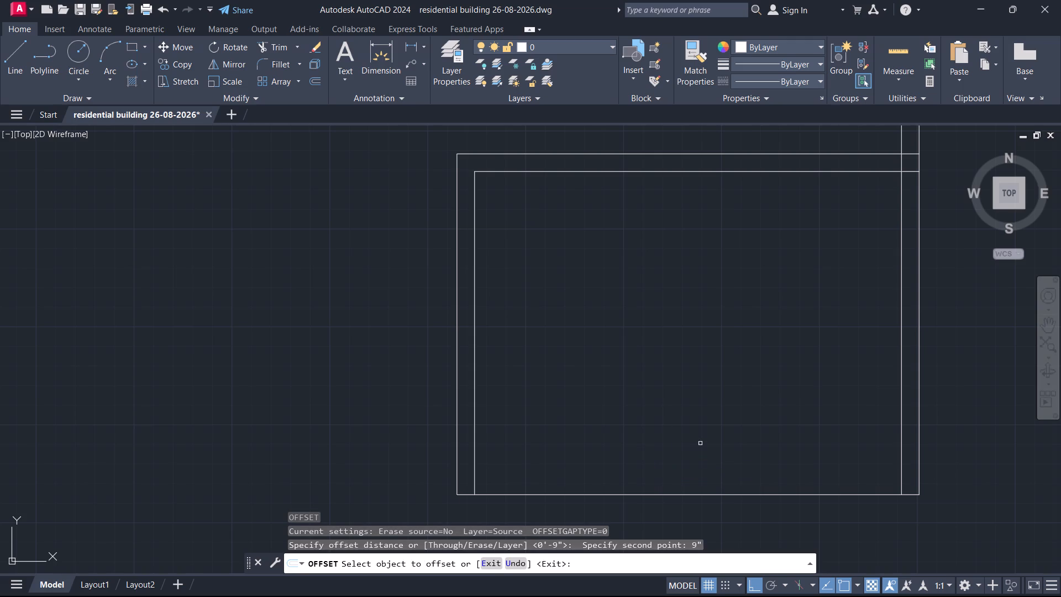
click(685, 495)
click(682, 507)
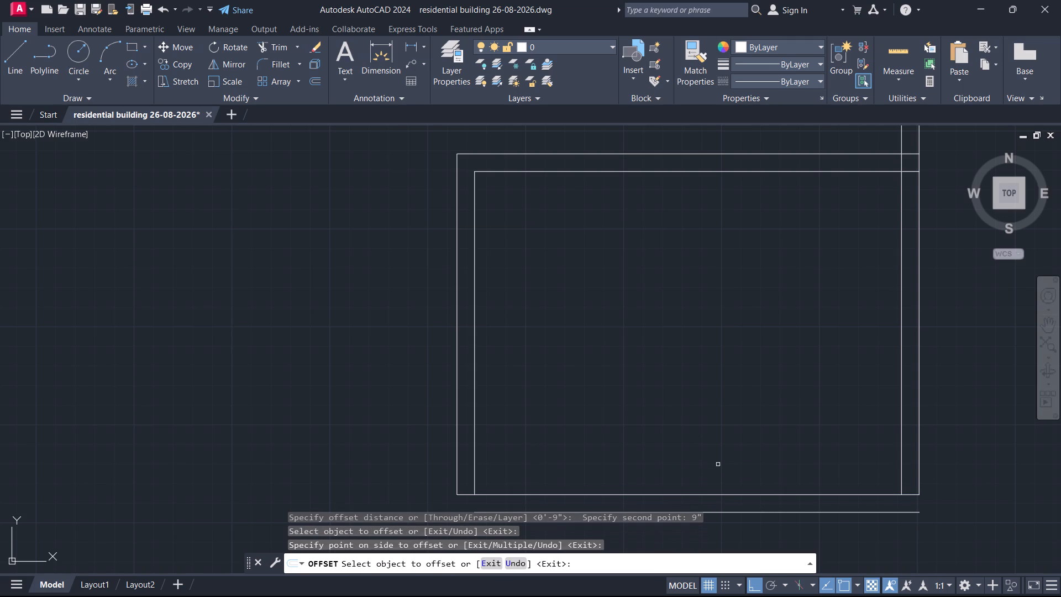
key(ctrl+z)
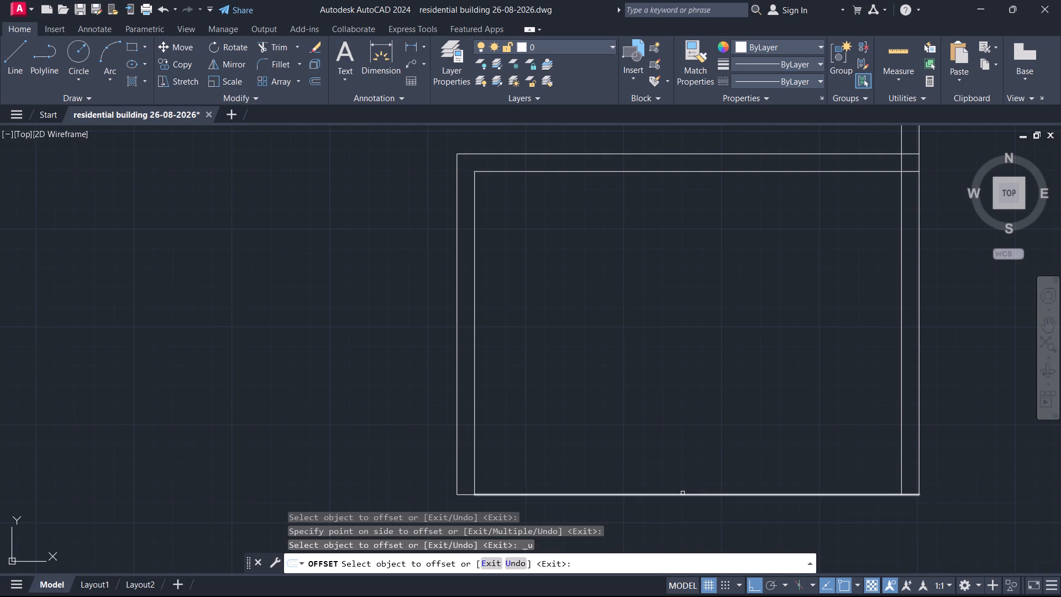
click(682, 493)
click(688, 467)
key(Escape)
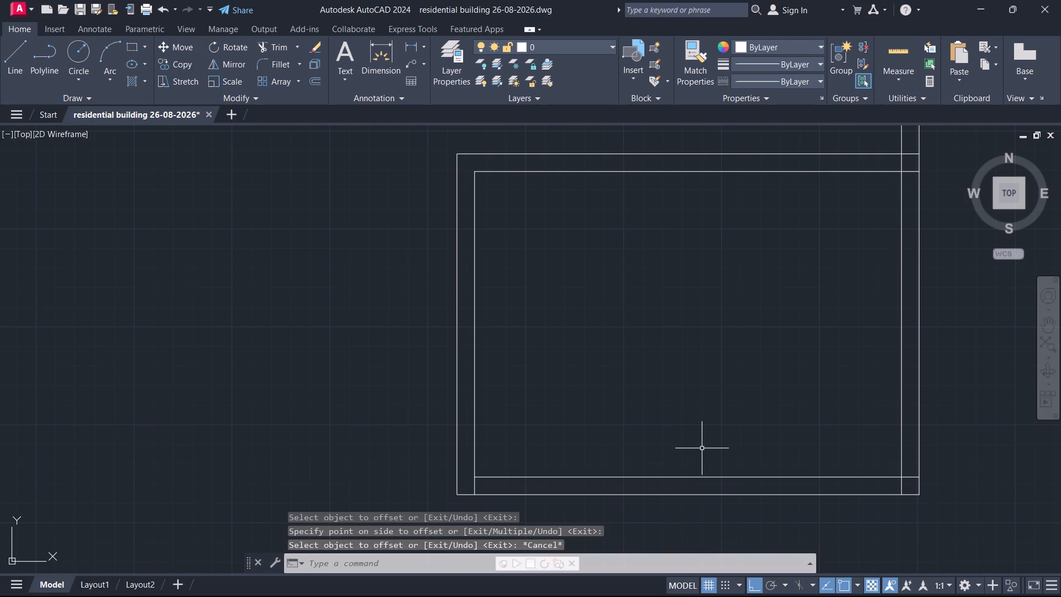
Trim the overrunning inner wall lines at the lower room's bottom-right and bottom-left corners.
text(tr)
key(Return)
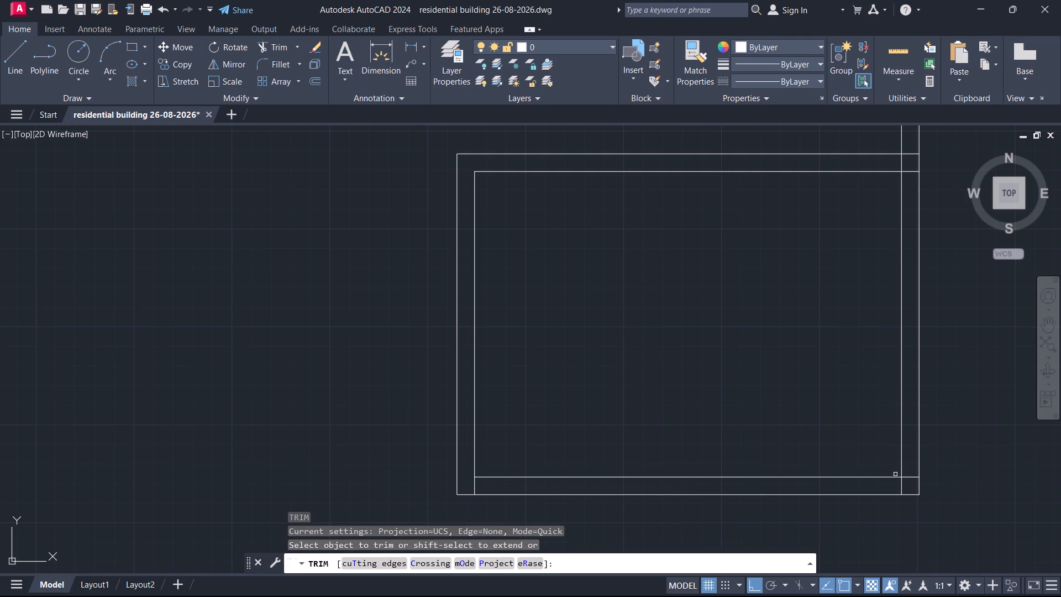
scroll(902, 475, up, 1)
click(917, 475)
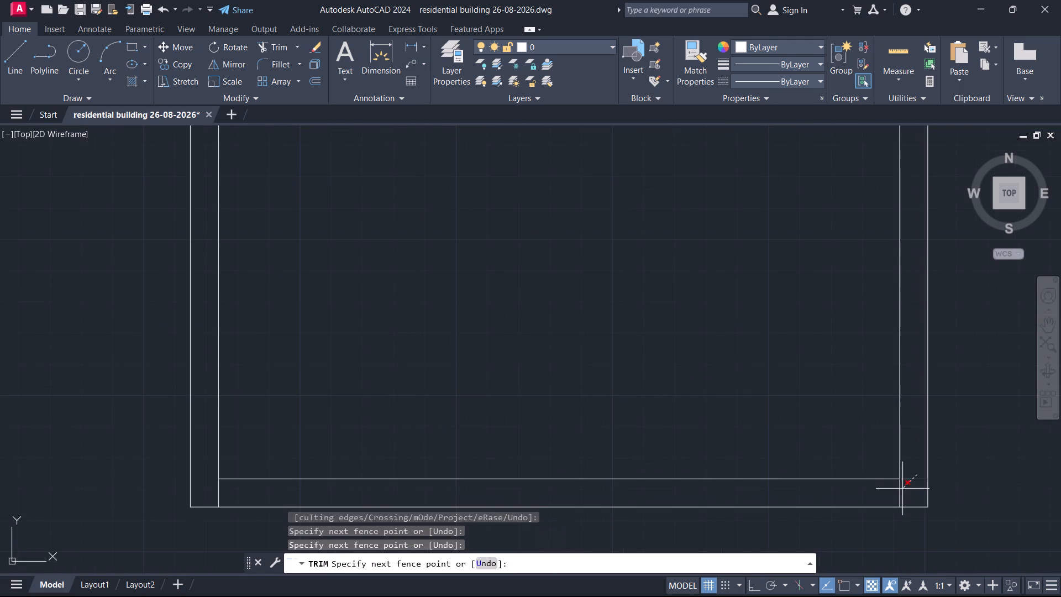
click(895, 495)
scroll(884, 448, down, 2)
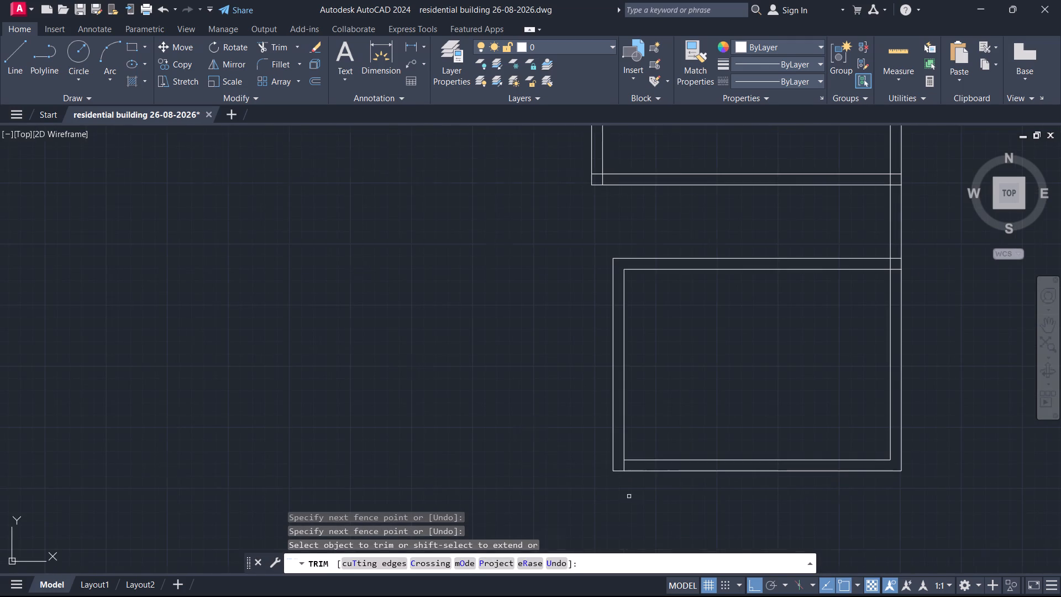
scroll(629, 494, up, 3)
click(616, 396)
click(597, 401)
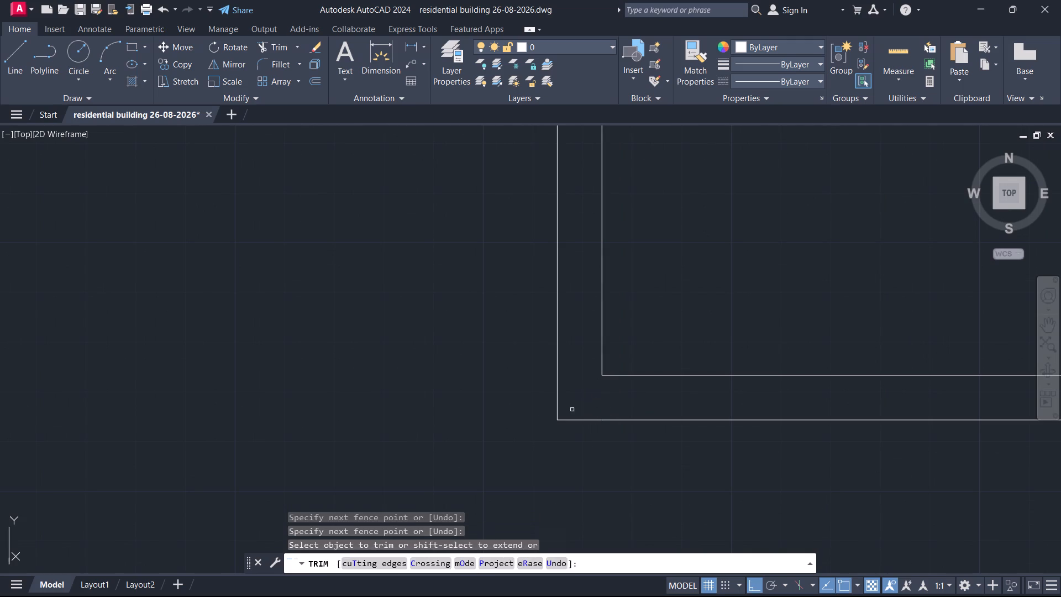
Trim the crossing line segments where the lower room's top wall meets the right wall, leaving an open junction.
scroll(512, 427, down, 3)
middle_drag(649, 318, 643, 380)
scroll(654, 322, down, 1)
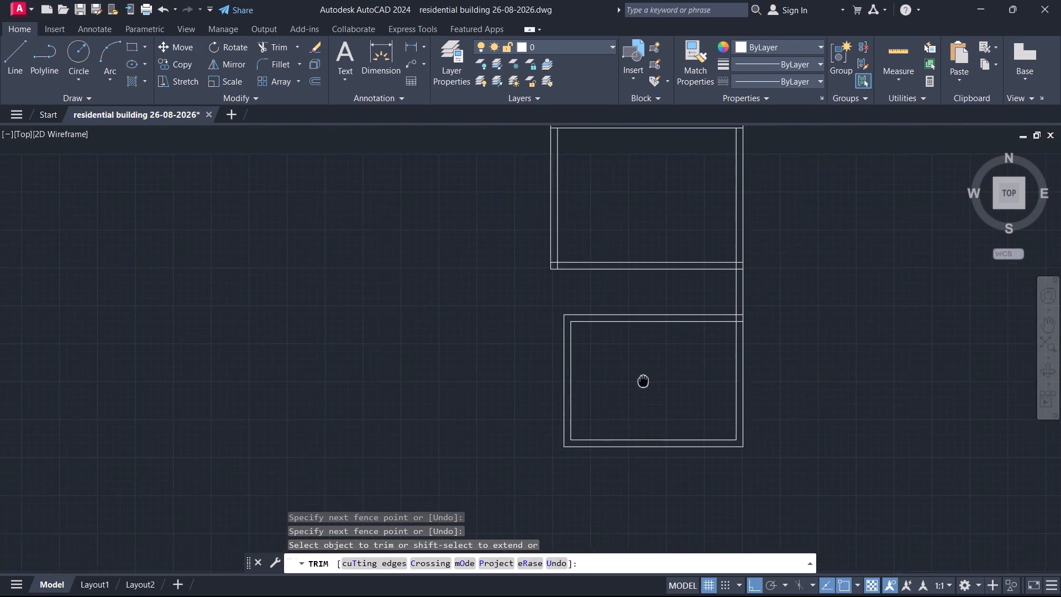
middle_drag(643, 380, 639, 390)
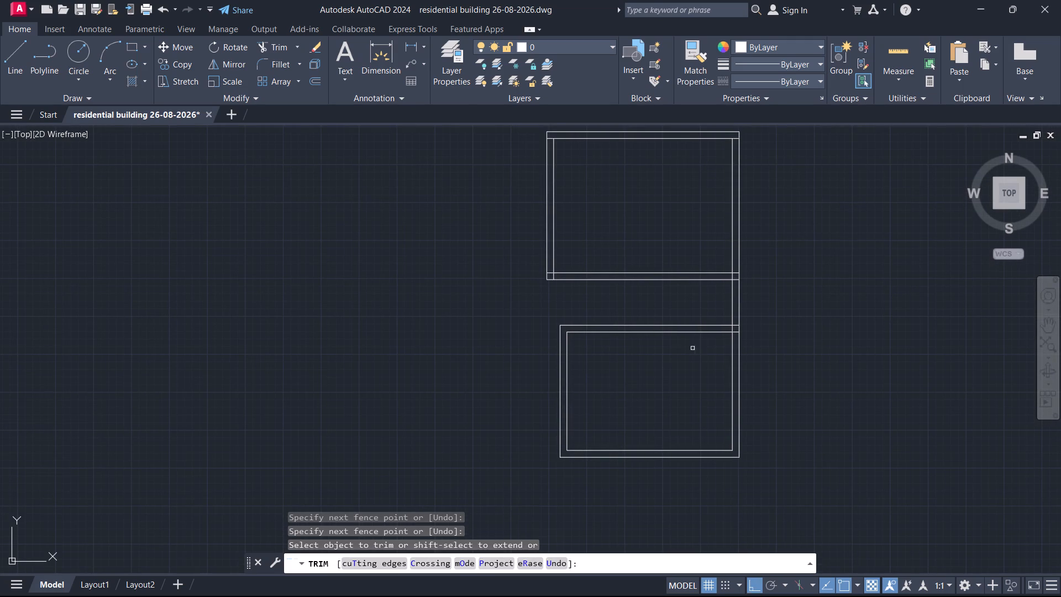
scroll(698, 347, up, 4)
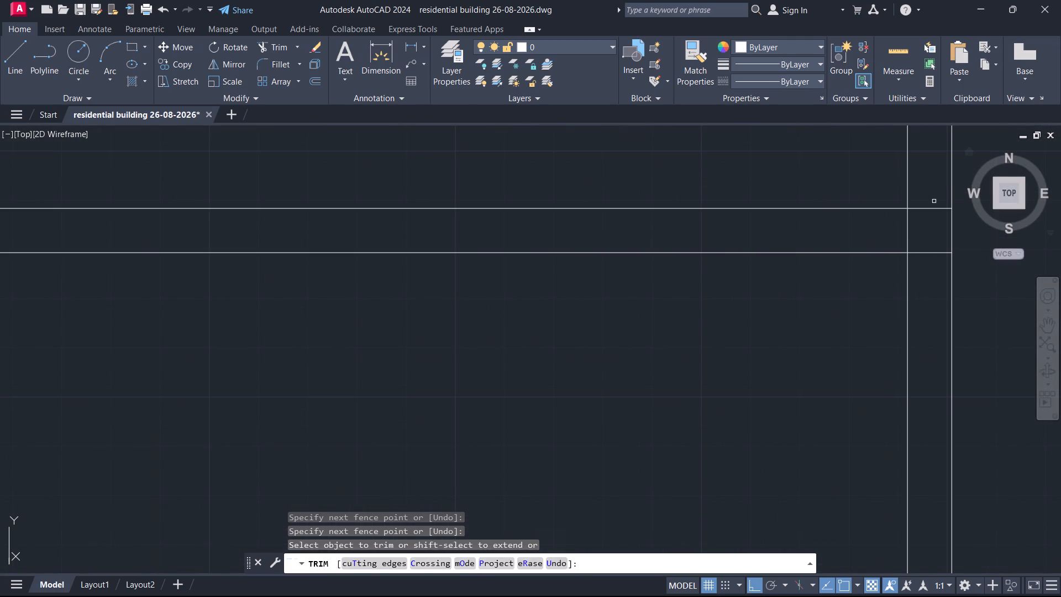
click(934, 201)
click(891, 235)
drag(907, 240, 914, 247)
click(927, 265)
Trim the crossing line segments where the upper room's bottom wall meets the right wall, leaving an open junction.
scroll(845, 316, down, 3)
scroll(867, 198, up, 2)
click(864, 212)
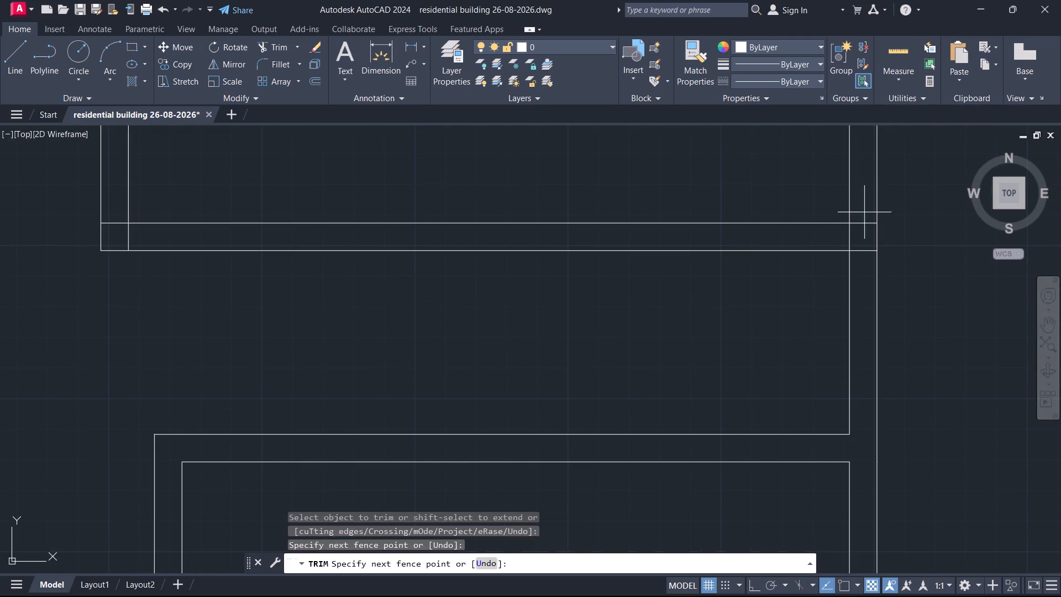
click(850, 236)
click(855, 239)
click(841, 245)
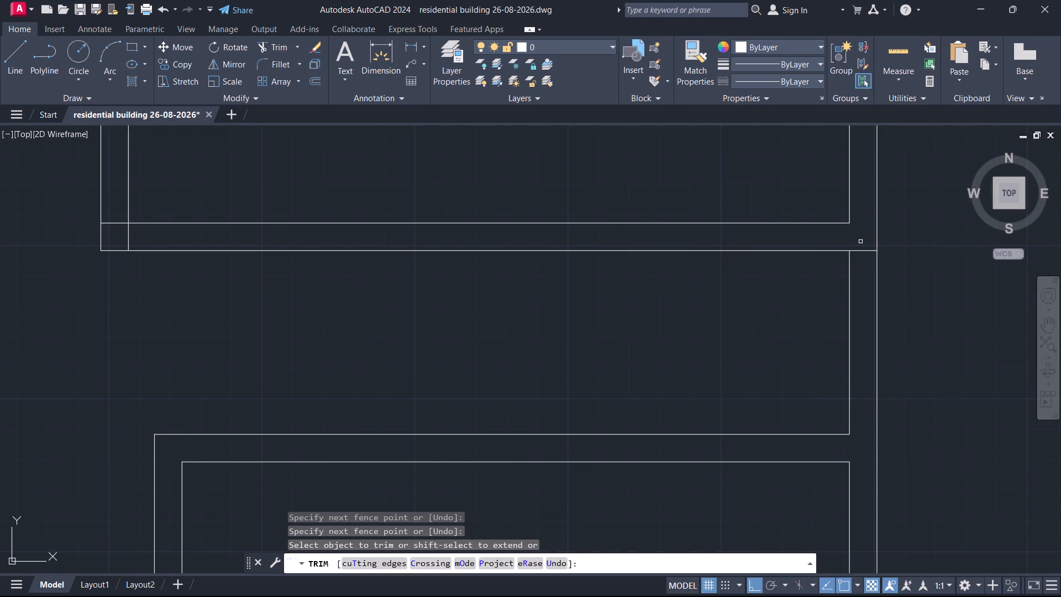
drag(862, 248, 862, 253)
click(860, 259)
Trim the overrunning inner wall lines at the upper room's bottom-left, top-left and top-right corners.
scroll(726, 340, down, 3)
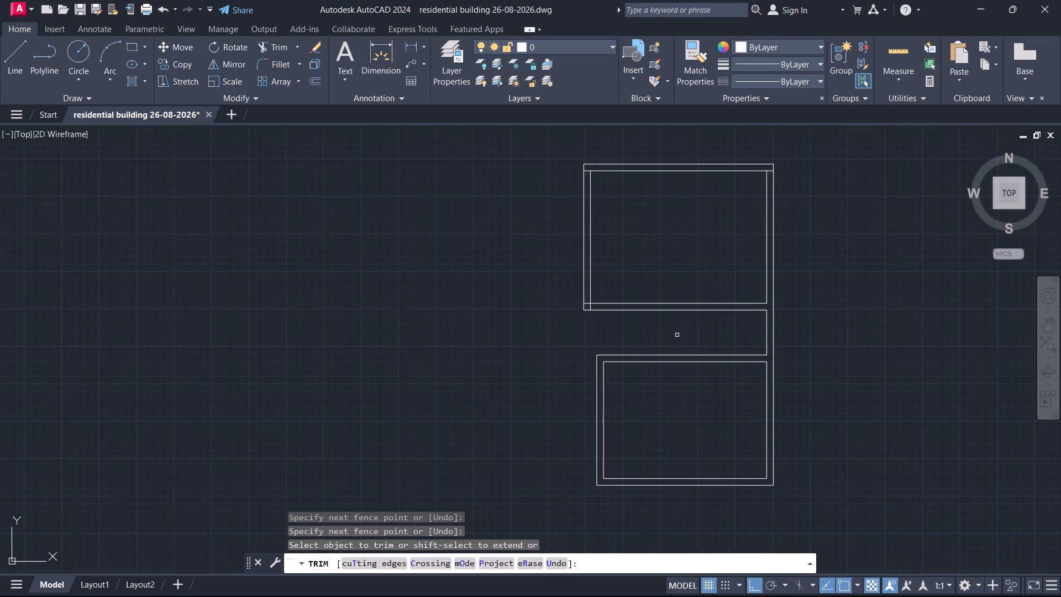
scroll(593, 303, up, 4)
click(559, 370)
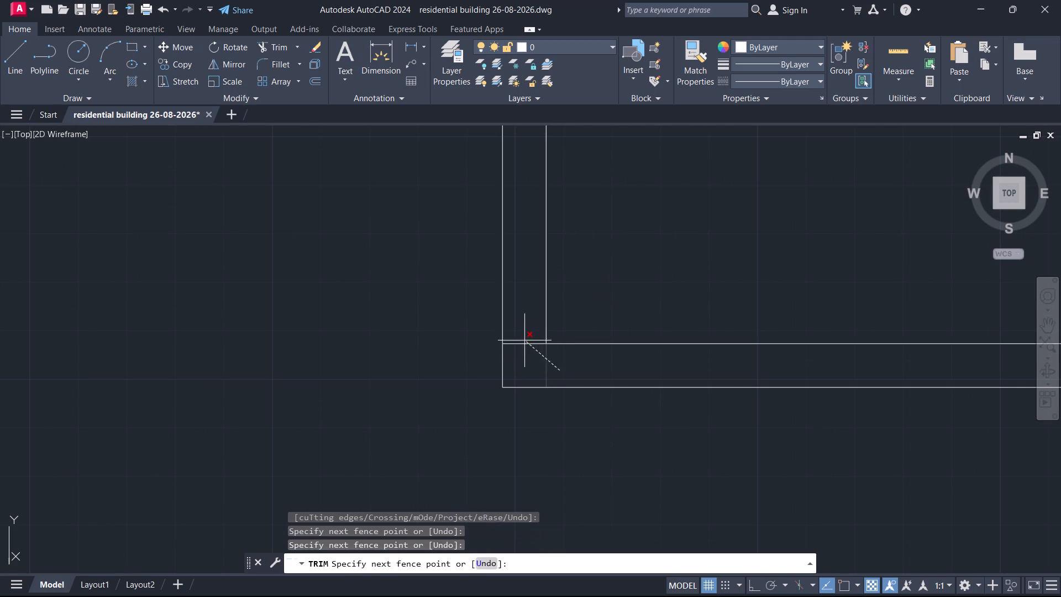
click(522, 331)
scroll(479, 389, down, 3)
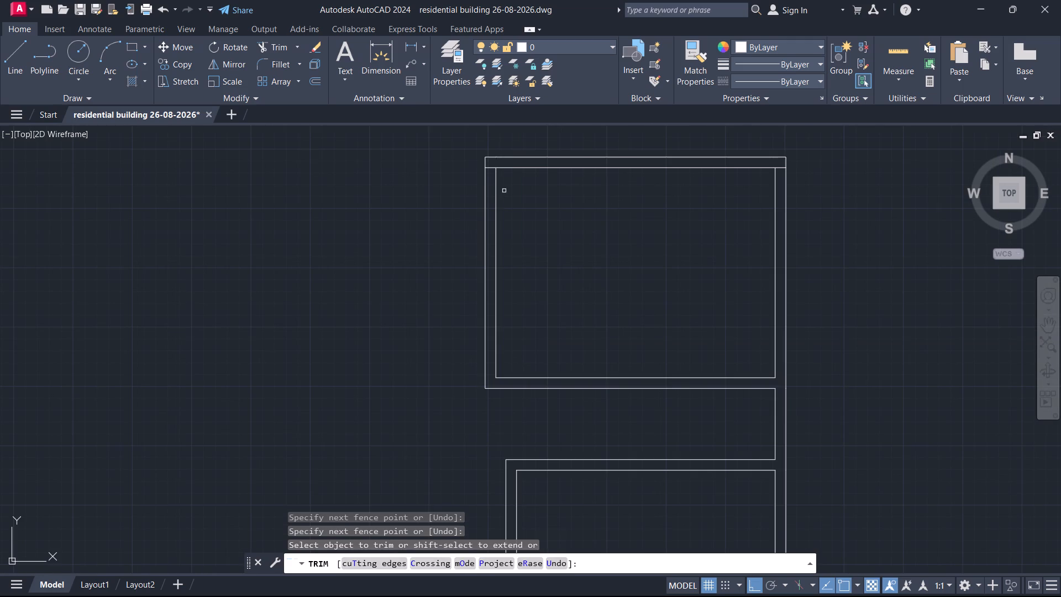
scroll(498, 151, up, 2)
click(480, 184)
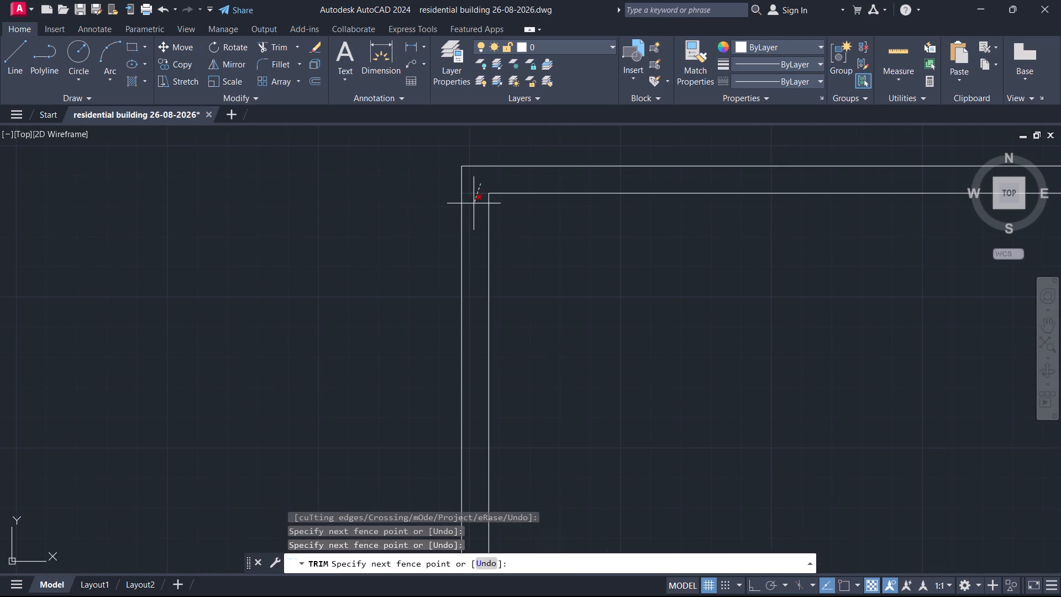
click(474, 203)
scroll(446, 221, down, 3)
scroll(616, 223, up, 3)
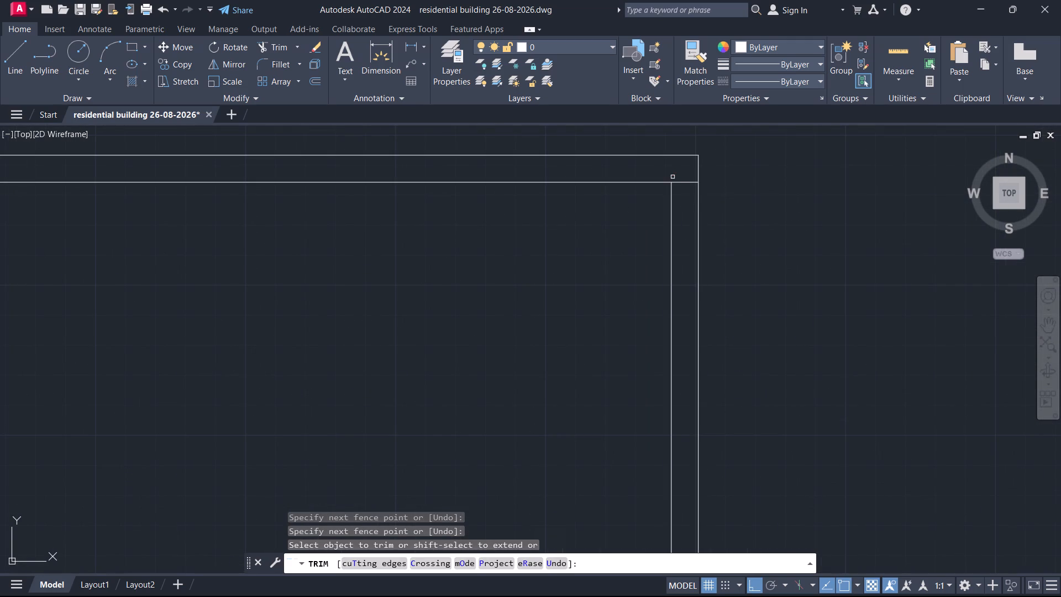
click(686, 179)
click(691, 202)
key(Escape)
Offset the upper room's left inner wall line 4'6" to the right, into the room.
scroll(754, 203, down, 1)
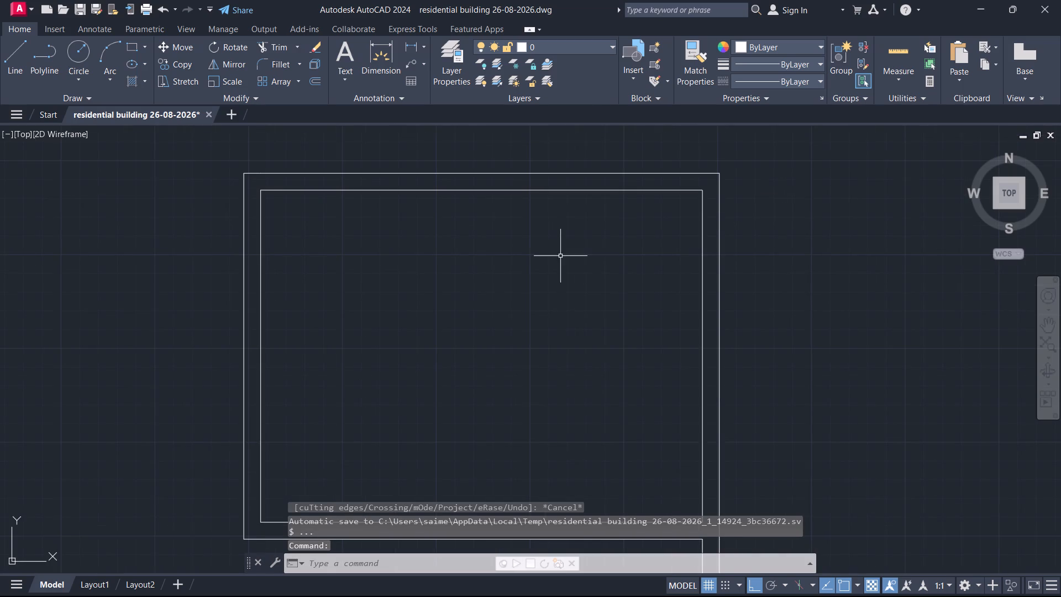
middle_drag(550, 258, 719, 221)
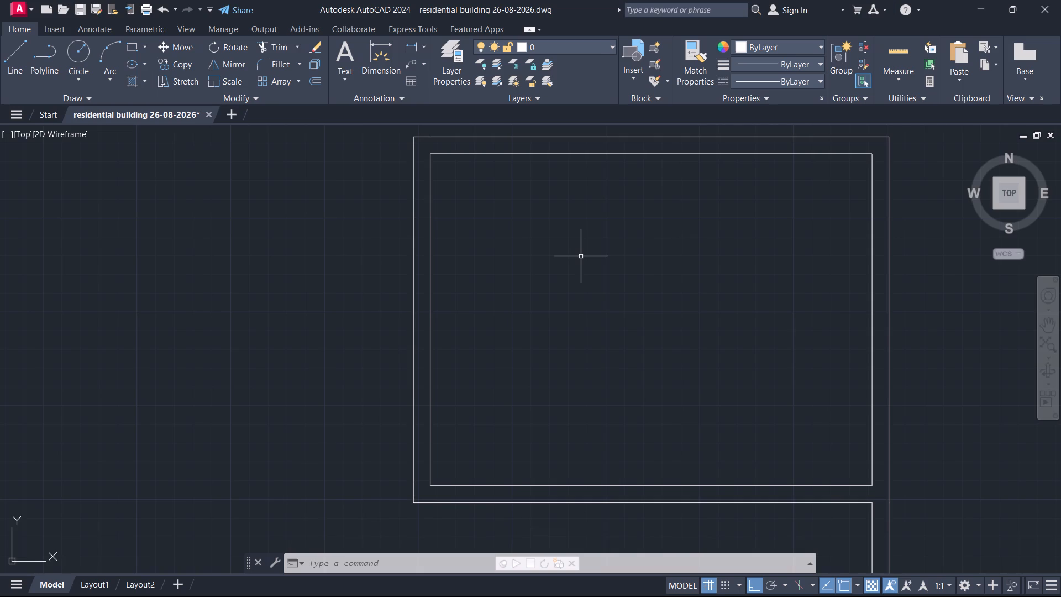
middle_drag(582, 256, 601, 171)
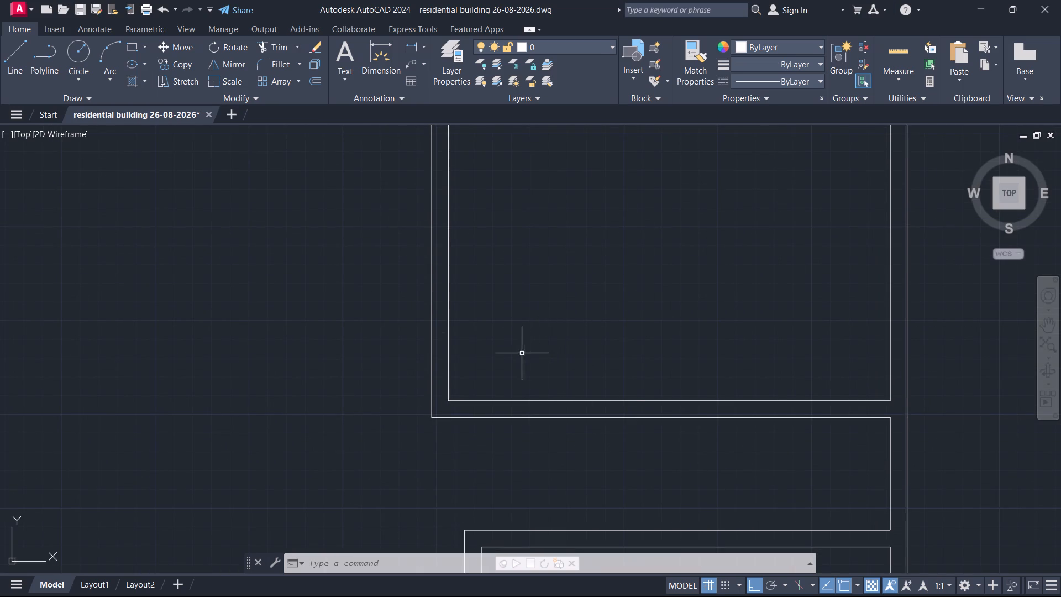
click(448, 349)
key(o)
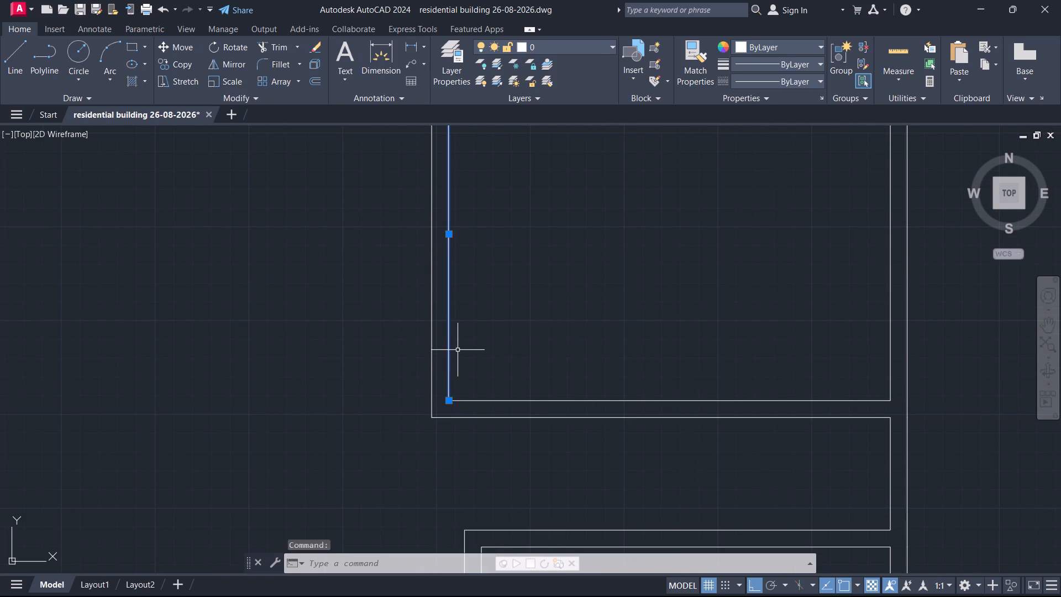
key(Return)
drag(444, 345, 451, 345)
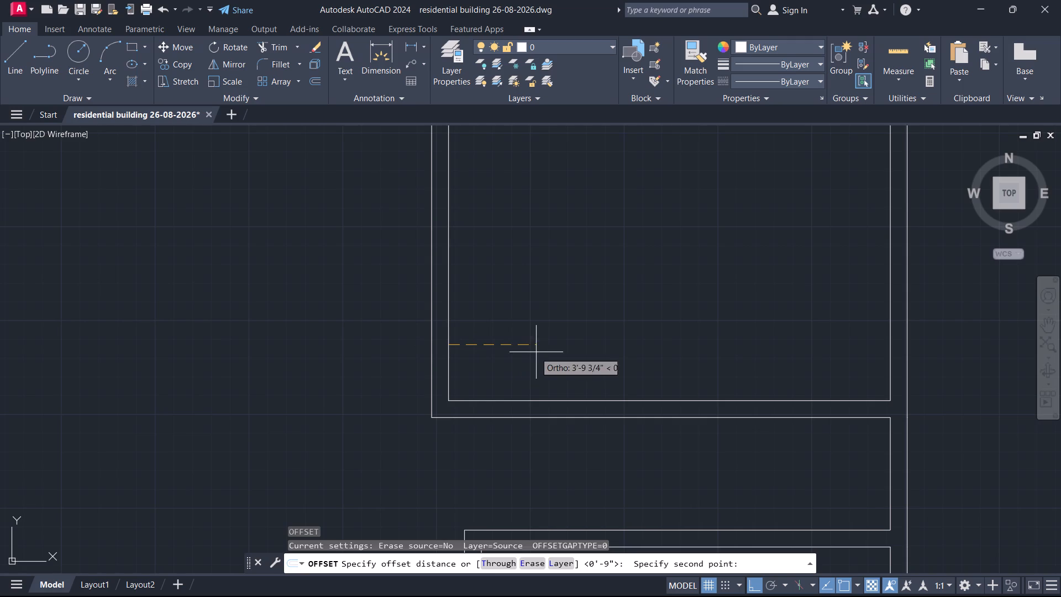
text(4'6")
key(Return)
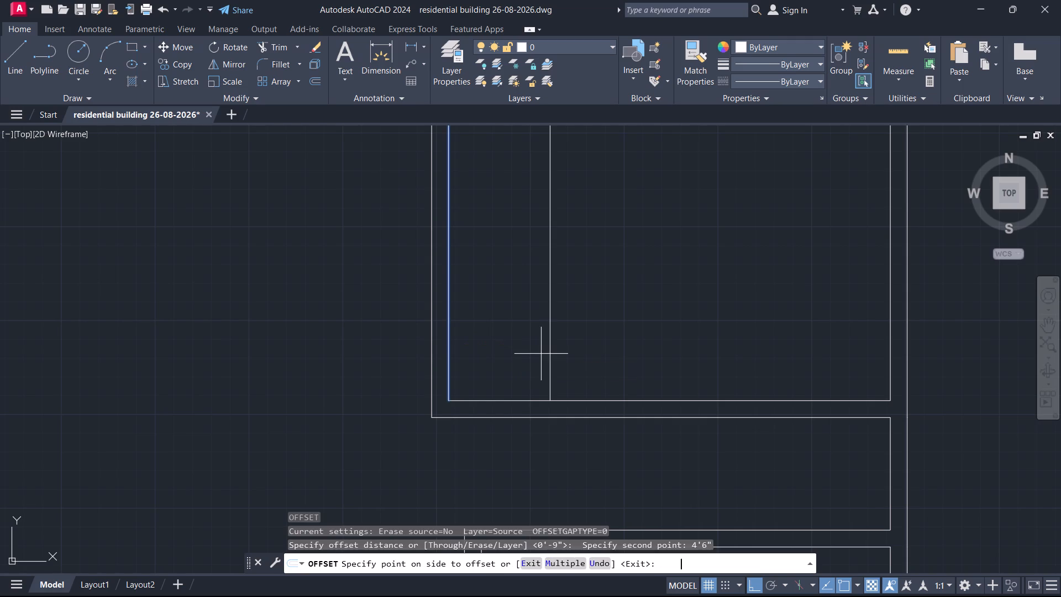
click(573, 357)
key(space)
Offset the new vertical partition line 4.5" to the right to give the partition its thickness.
key(space)
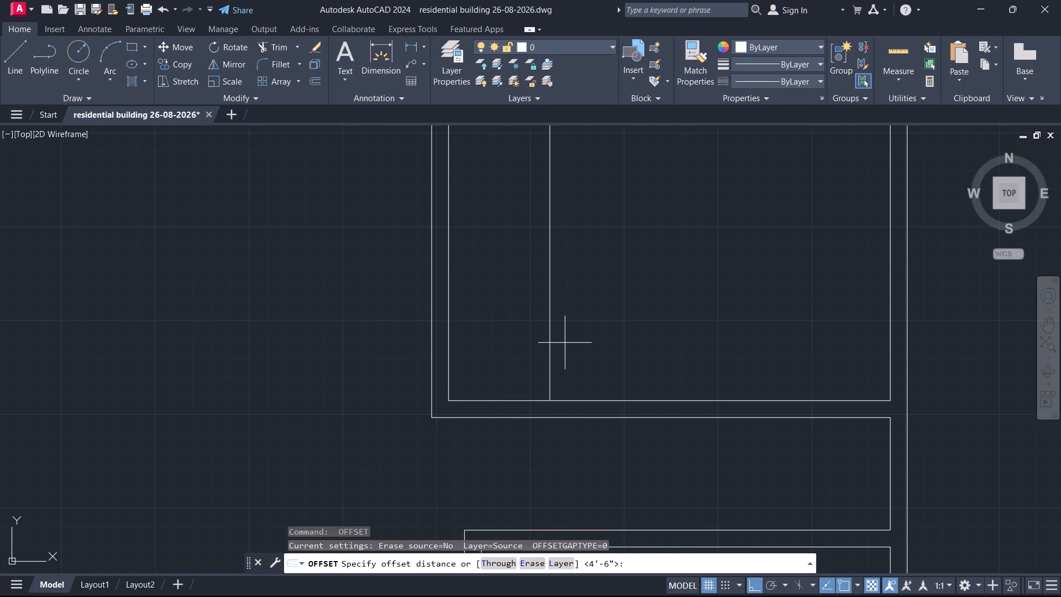
click(549, 344)
text(4.5")
key(Return)
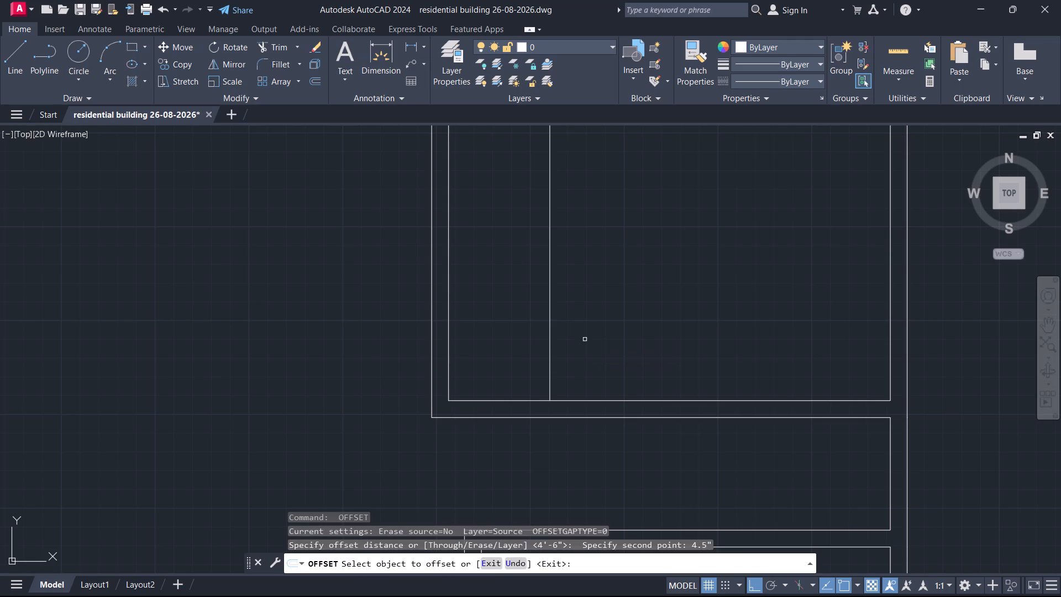
click(550, 359)
click(580, 355)
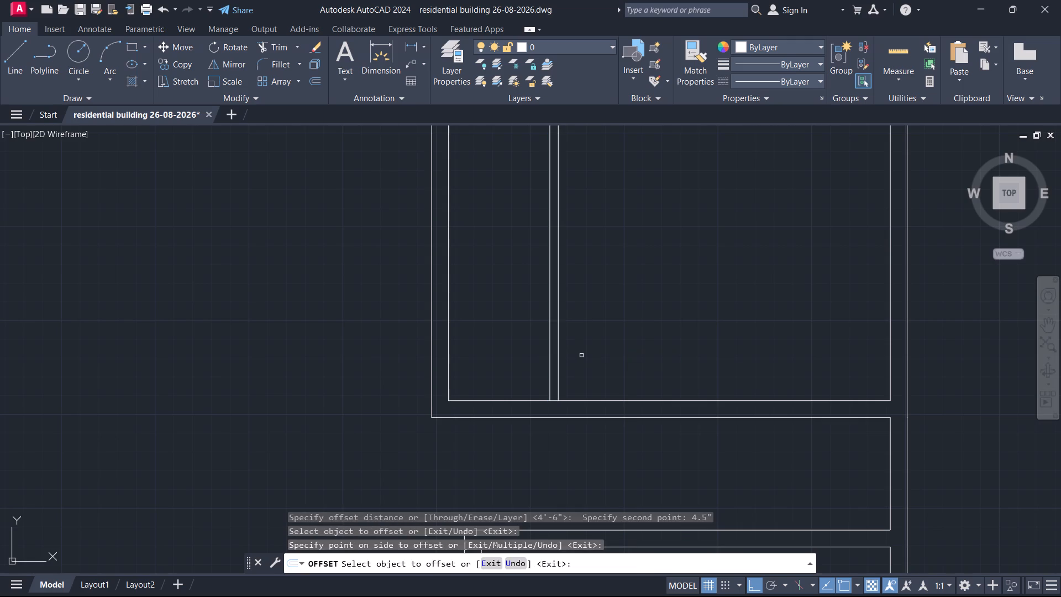
key(space)
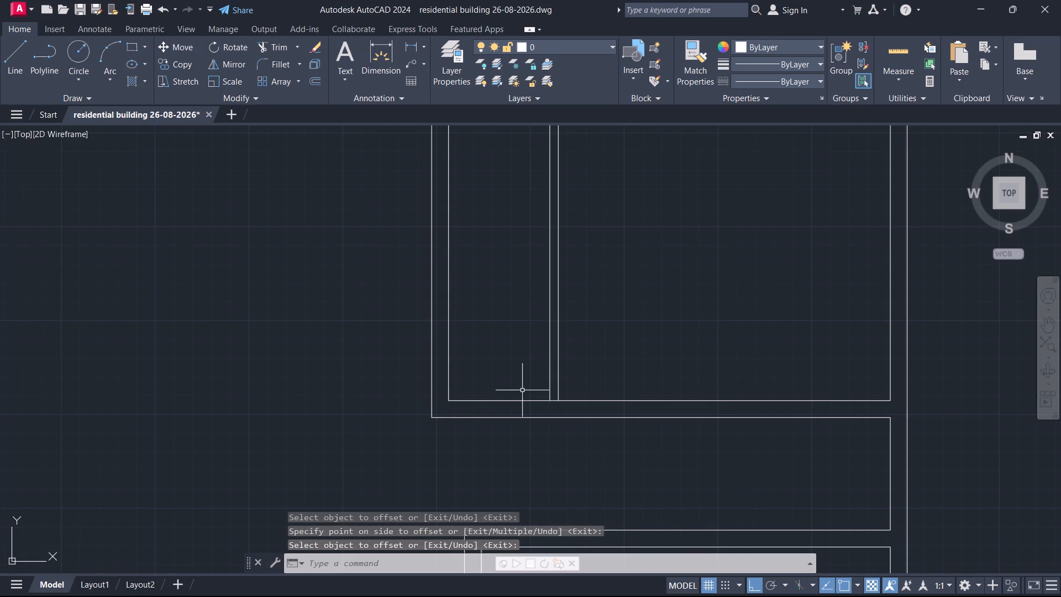
Offset the upper room's bottom inner wall line 7' upward into the room.
click(522, 399)
key(o)
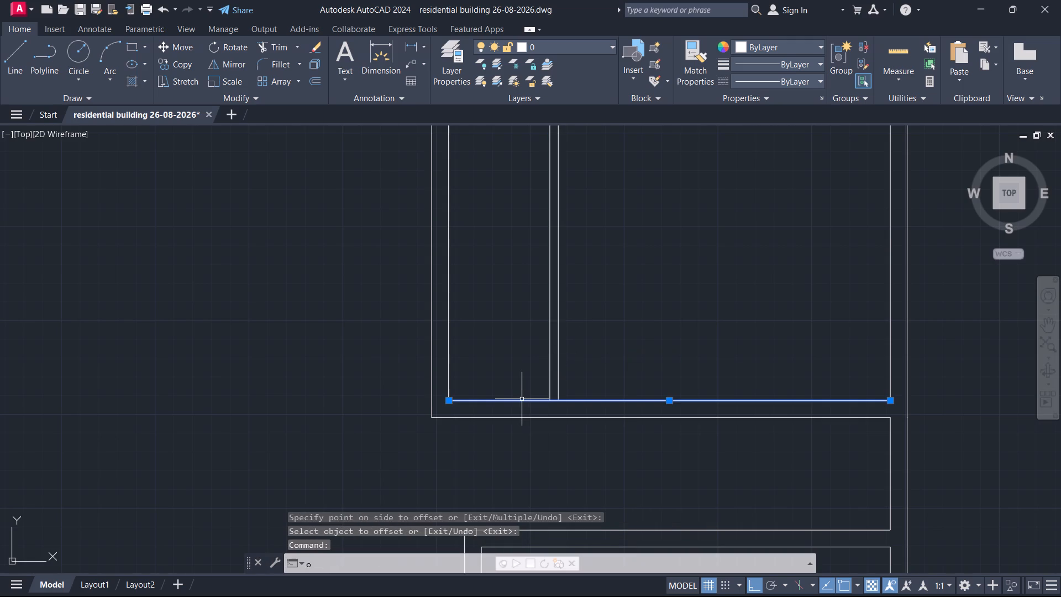
key(Return)
click(524, 399)
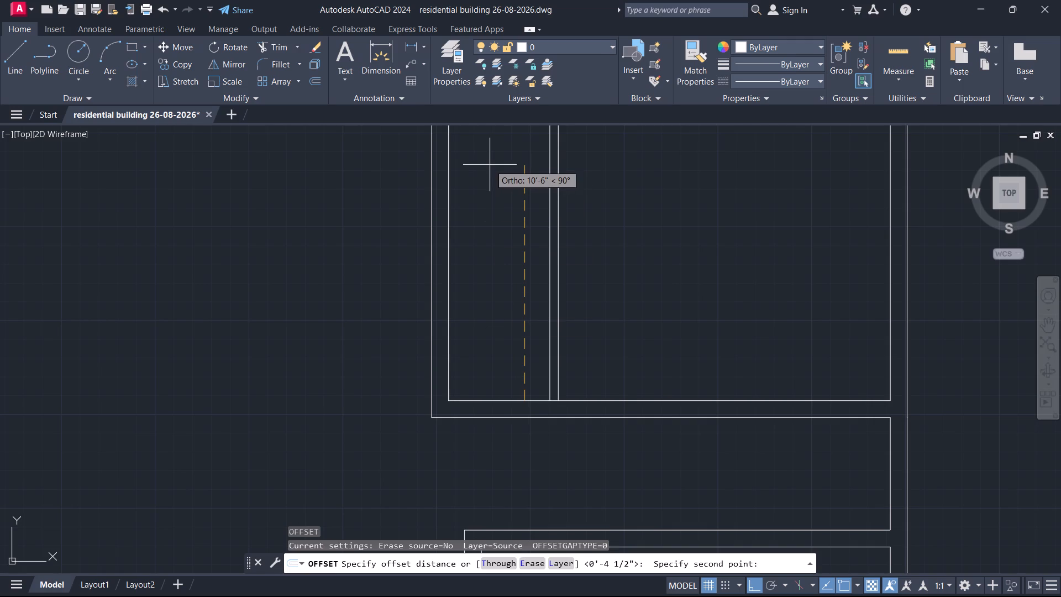
text(7')
key(Return)
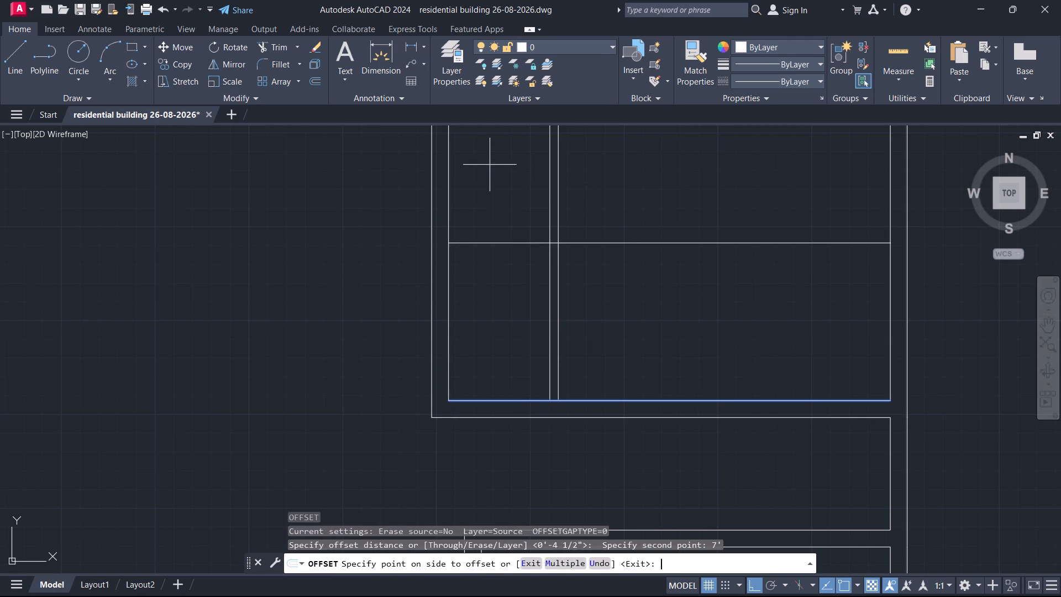
click(487, 166)
key(space)
Offset the new horizontal partition line 4.5" upward to give the partition its thickness.
key(space)
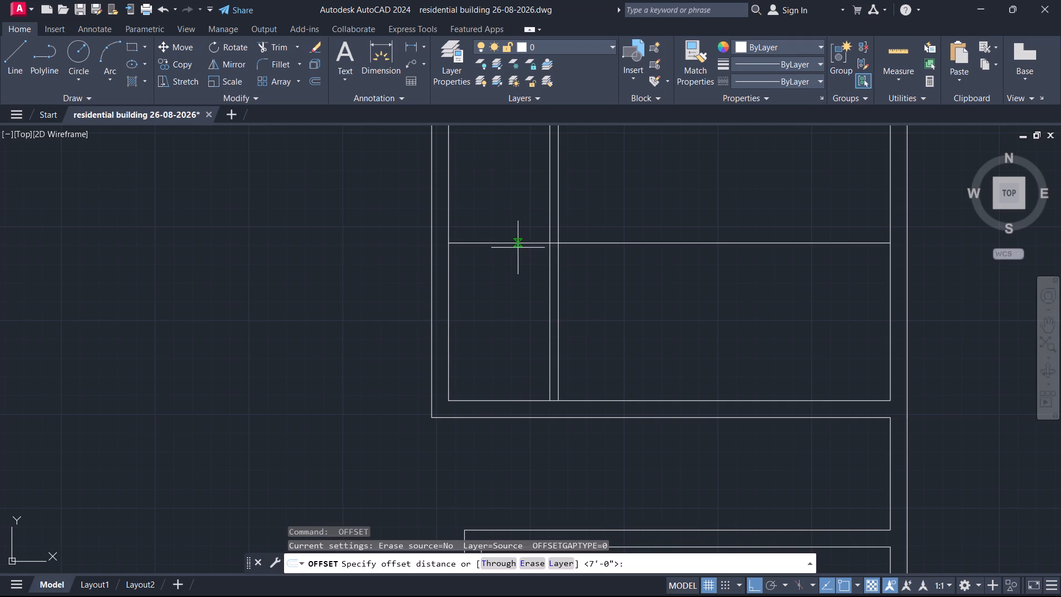
click(519, 245)
key(4)
text(.5")
key(Return)
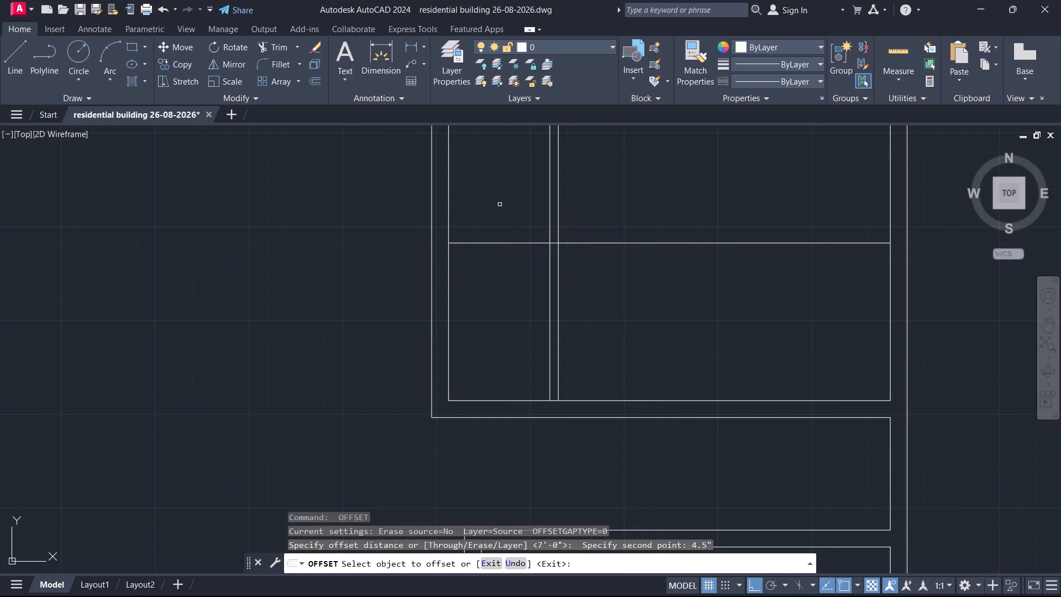
click(508, 243)
click(509, 221)
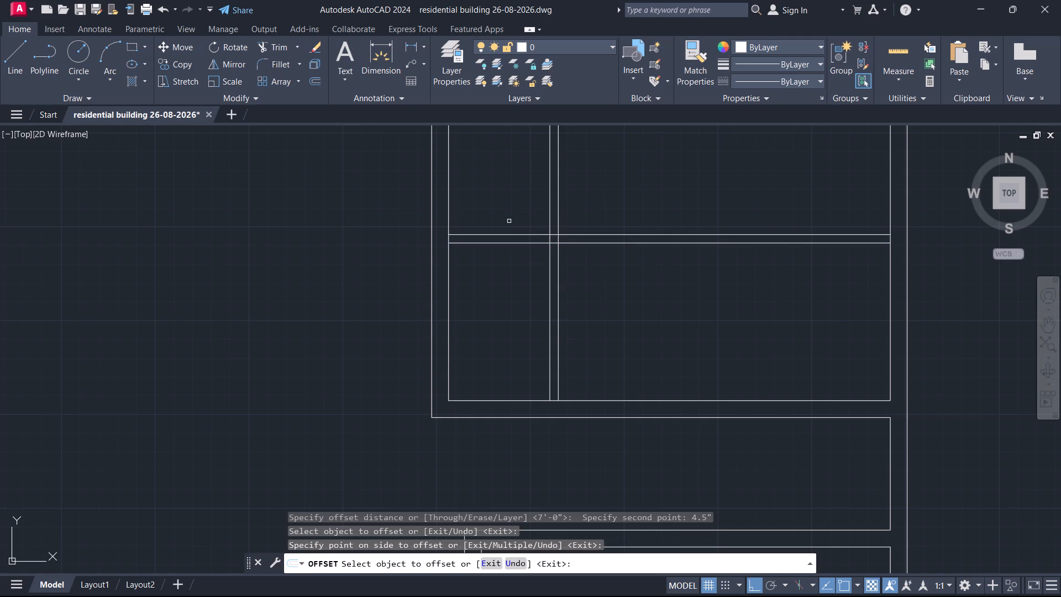
key(Escape)
Trim the partition lines beyond their crossing and the overlaps inside it, leaving a clean corner enclosing the upper room's bottom-left compartment.
text(tr)
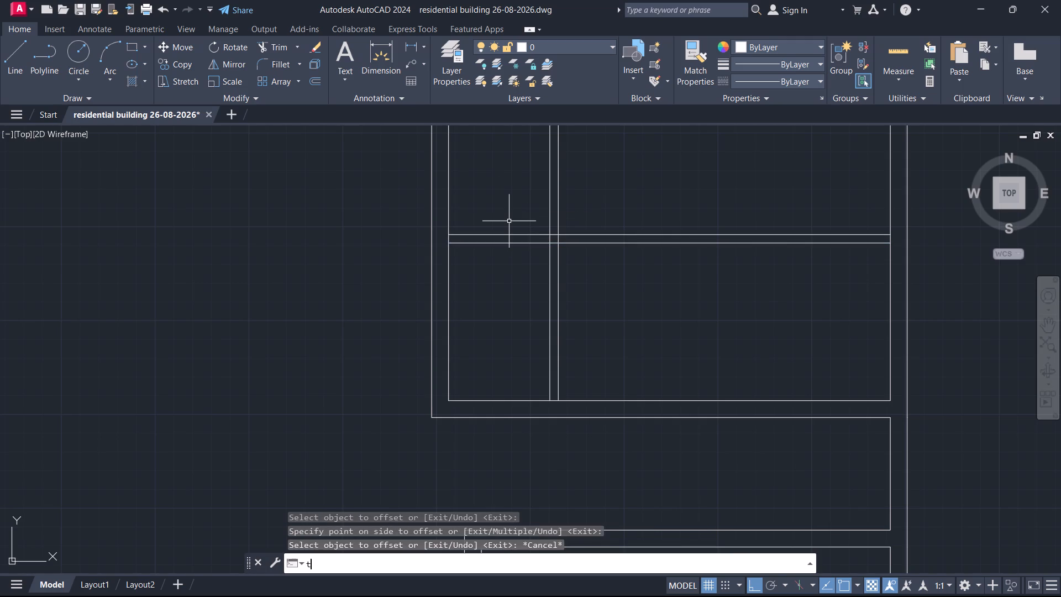
key(Return)
drag(513, 202, 530, 201)
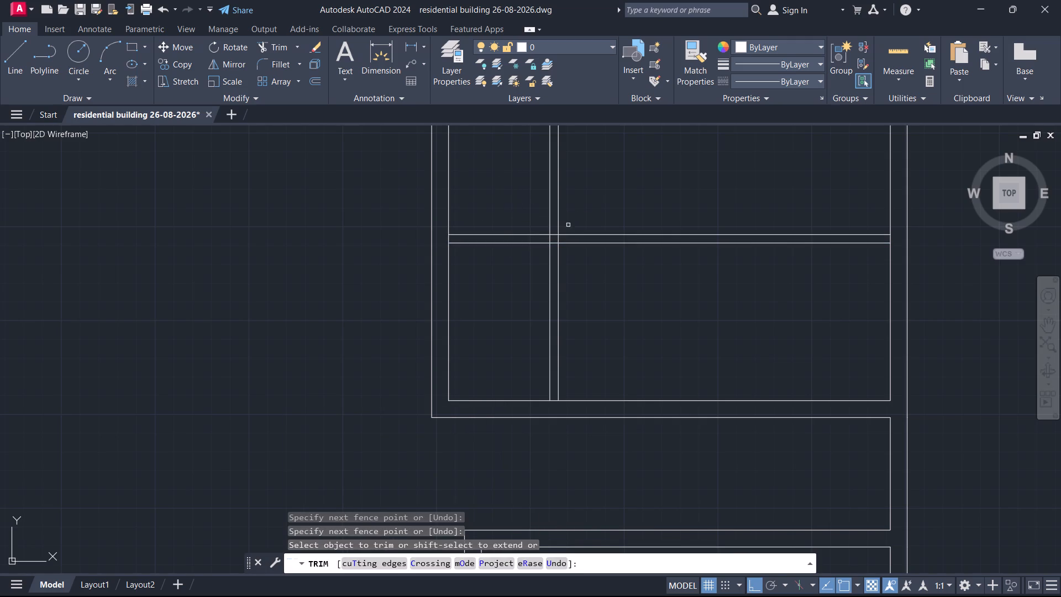
drag(581, 249, 536, 187)
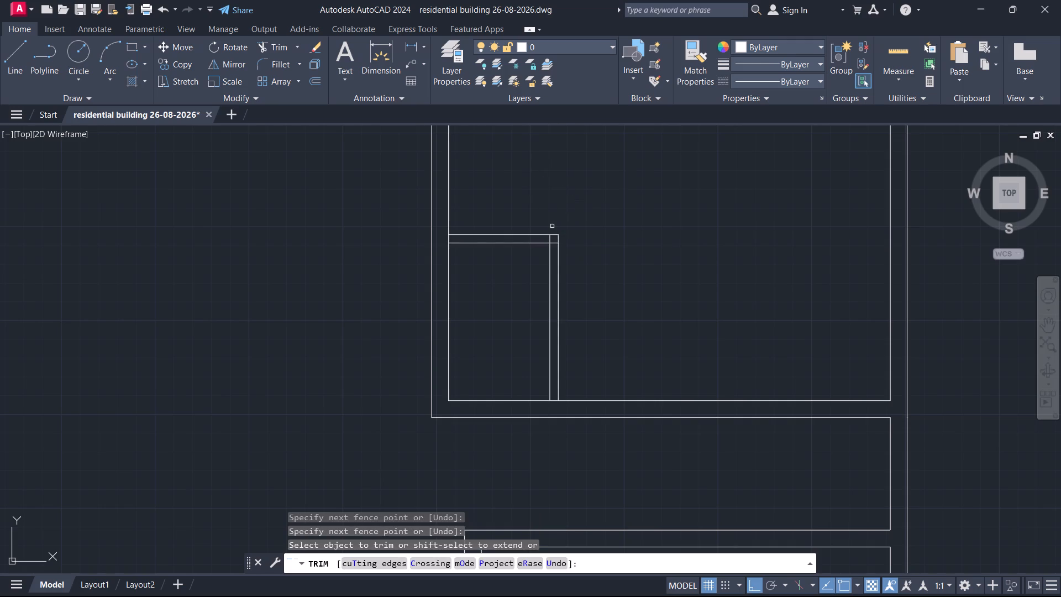
scroll(552, 226, up, 2)
drag(536, 256, 542, 258)
click(556, 272)
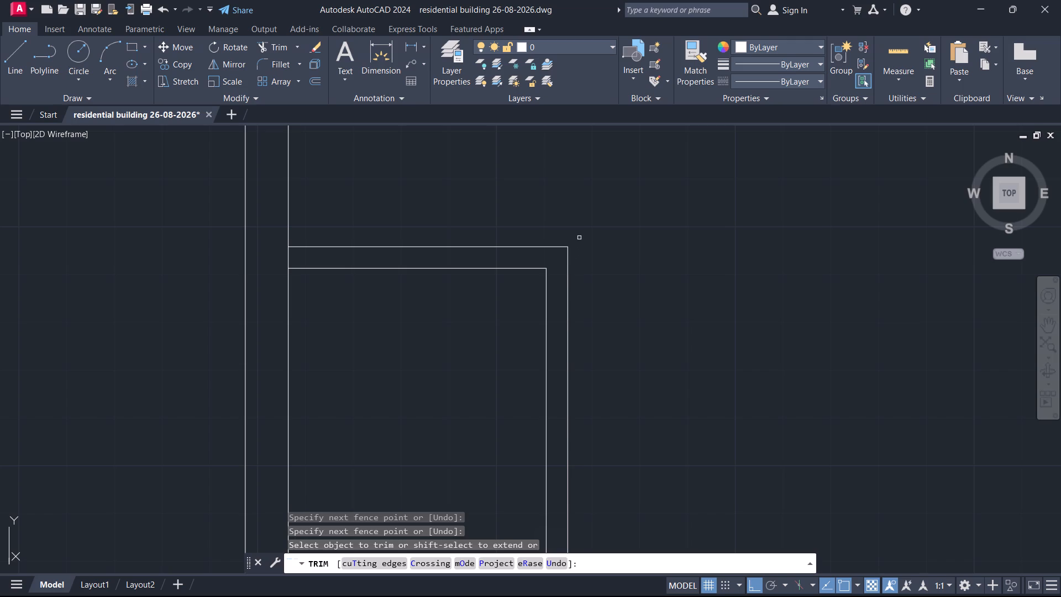
key(Escape)
Extend both vertical partition lines down through the upper room's bottom wall to the lower room's top wall.
scroll(610, 206, down, 3)
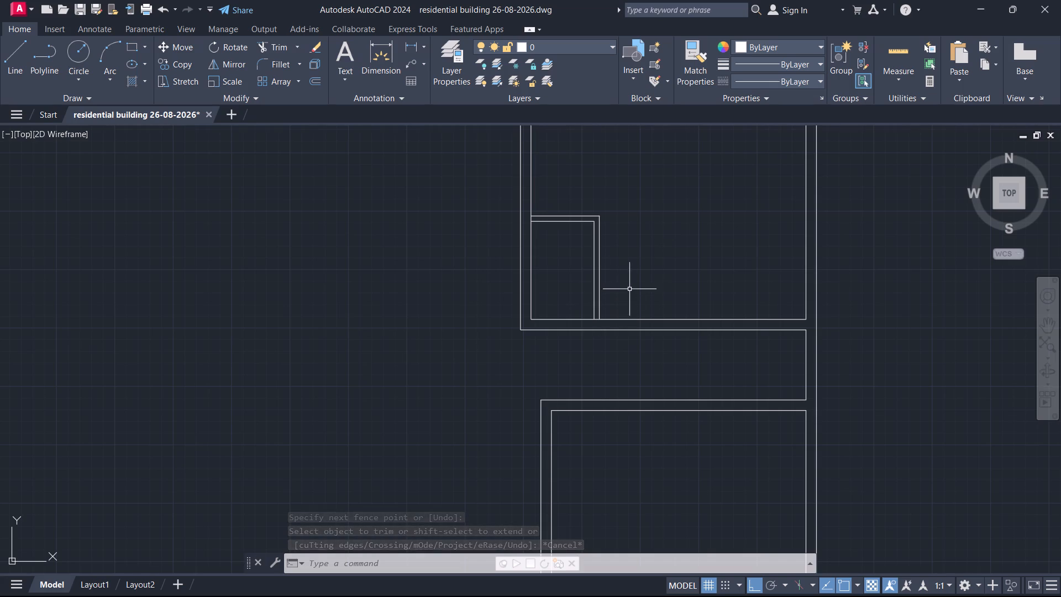
text(ex)
key(Return)
click(595, 311)
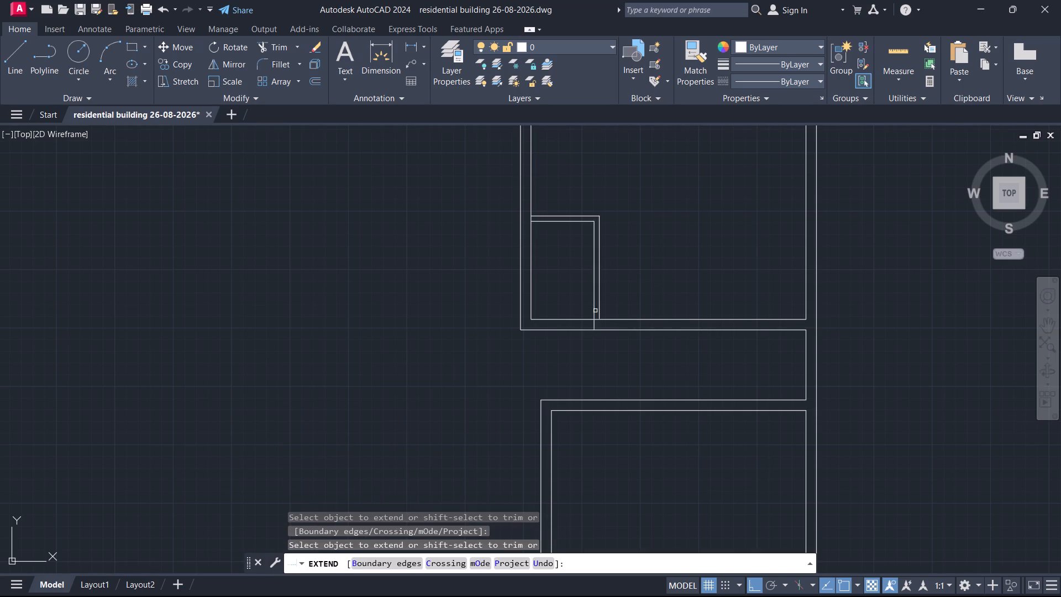
click(600, 307)
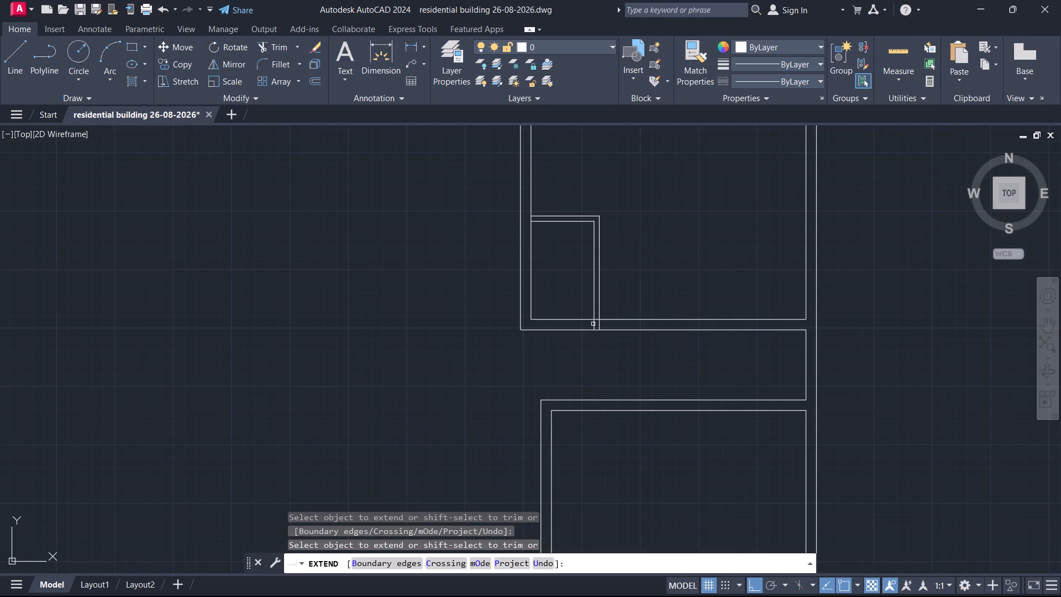
click(593, 324)
click(599, 323)
key(Escape)
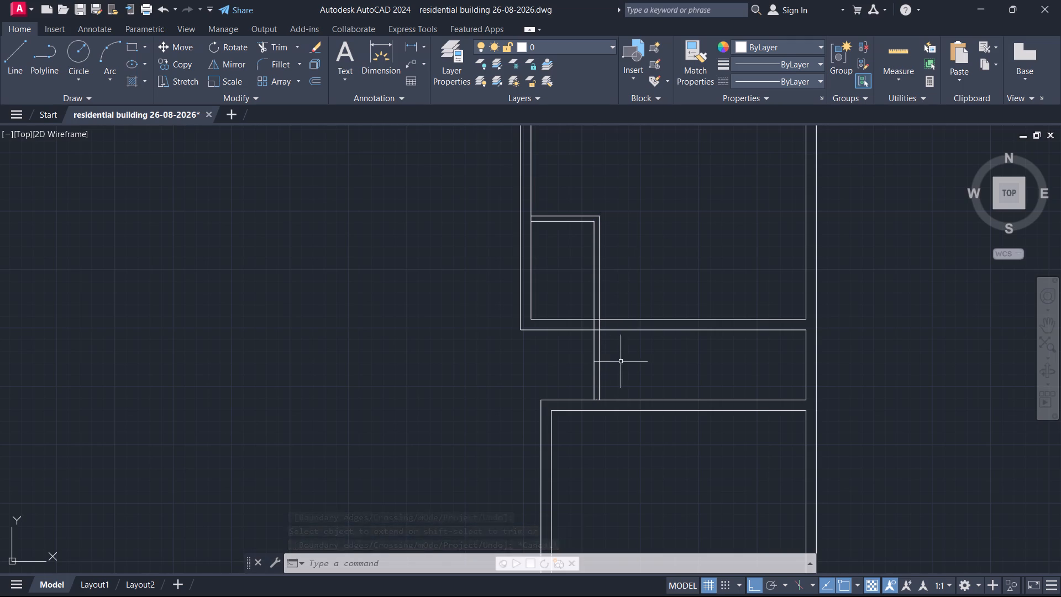
key(Escape)
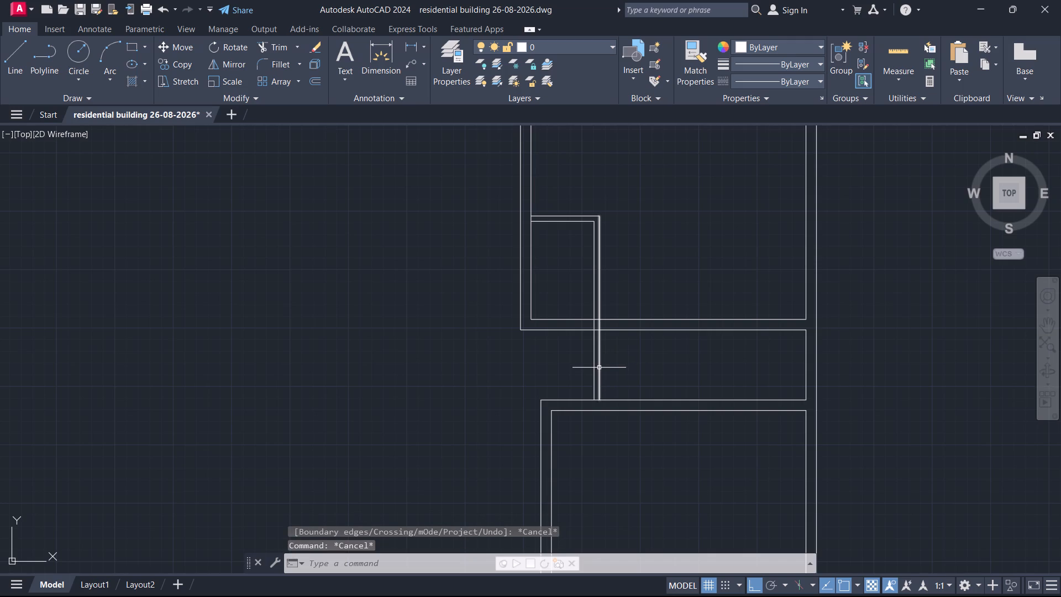
Offset the extended partition's right line 9' to the right across the passage between the two rooms.
click(598, 368)
key(o)
key(Return)
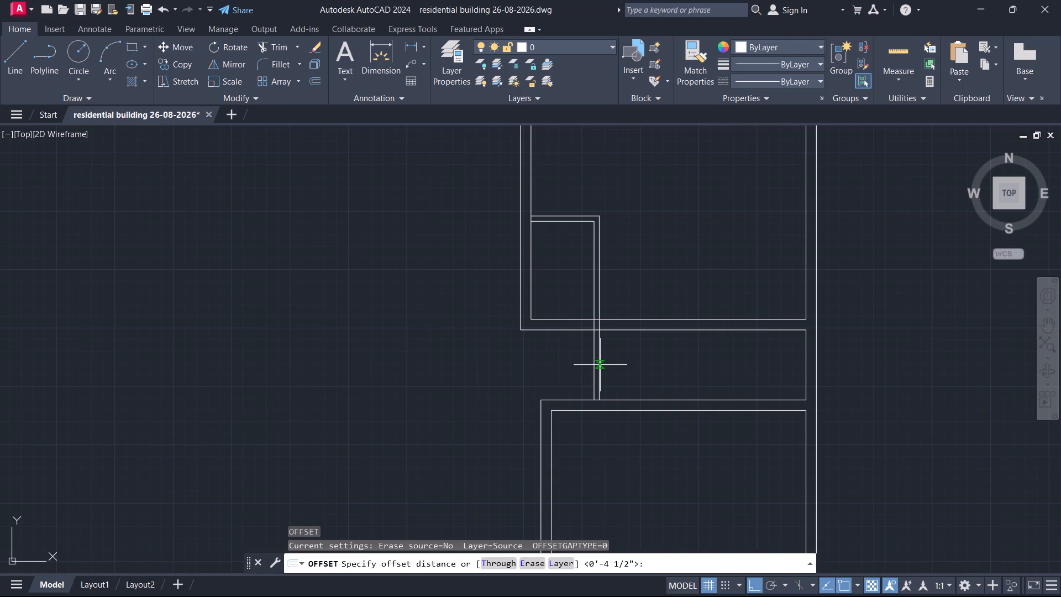
click(600, 365)
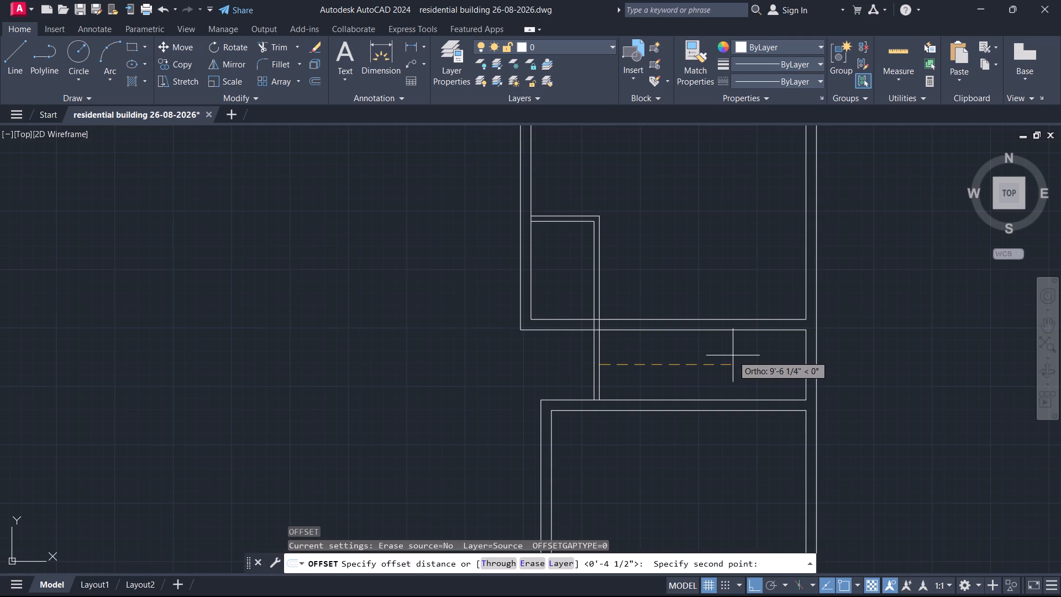
text(9')
key(Return)
click(755, 363)
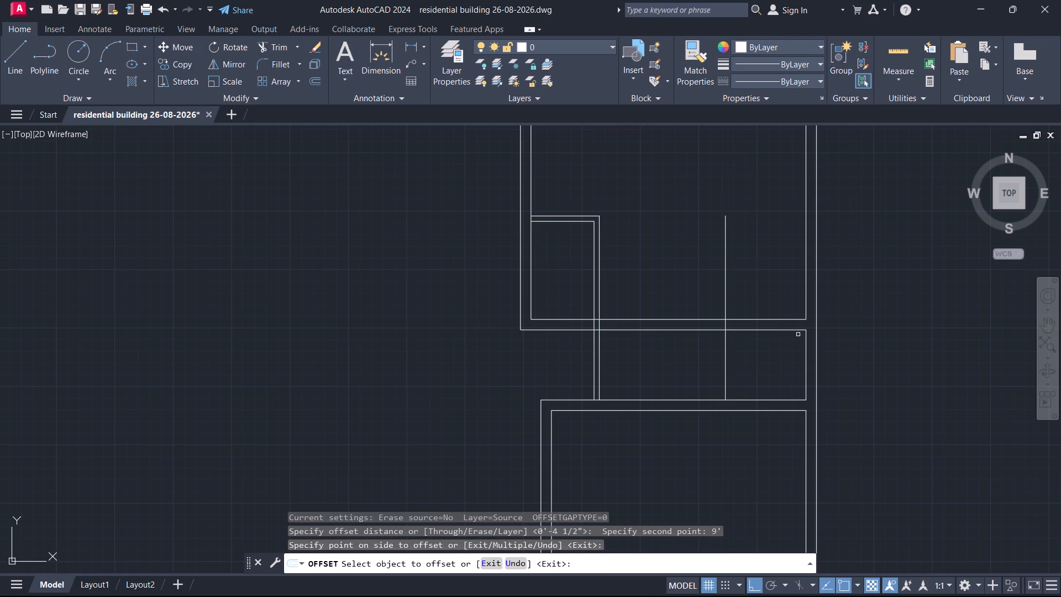
key(Escape)
Trim the 9' offset line above the passage and within the upper room's bottom wall, keeping only its part between the two rooms.
key(t)
key(r)
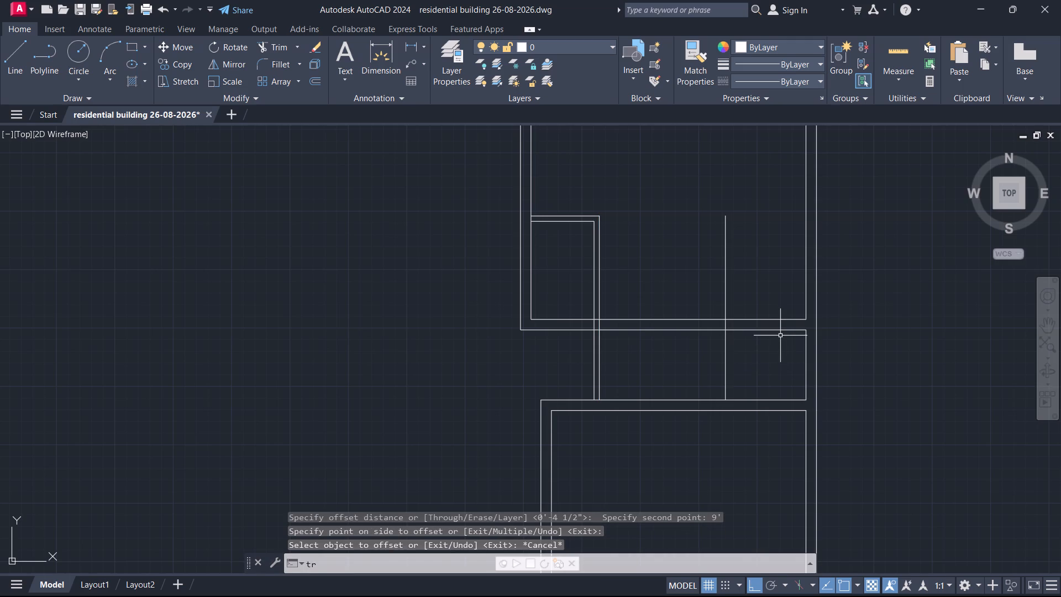
key(Return)
click(754, 292)
click(694, 295)
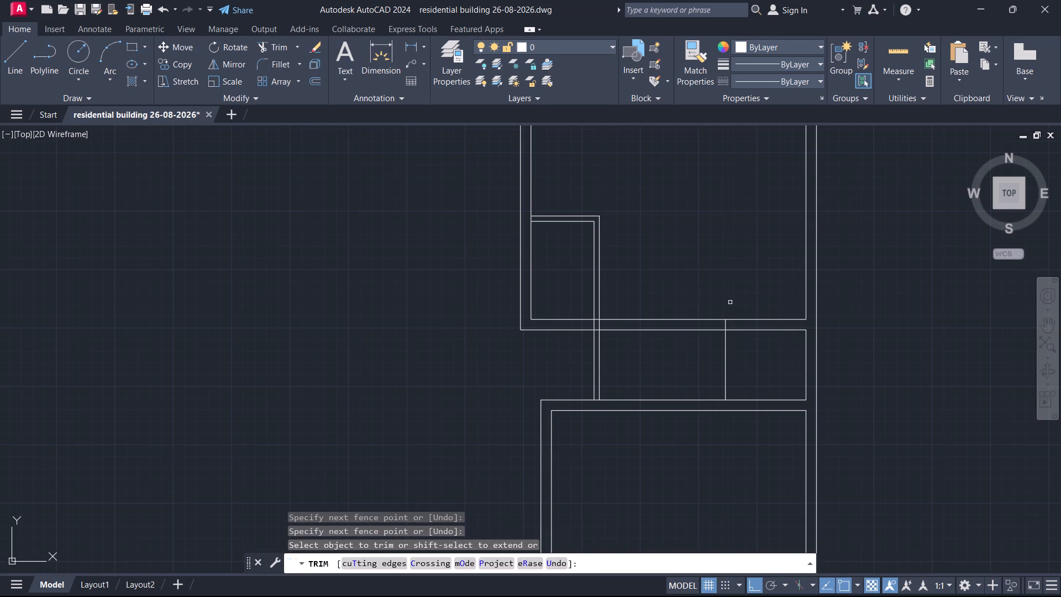
scroll(726, 307, up, 2)
click(735, 352)
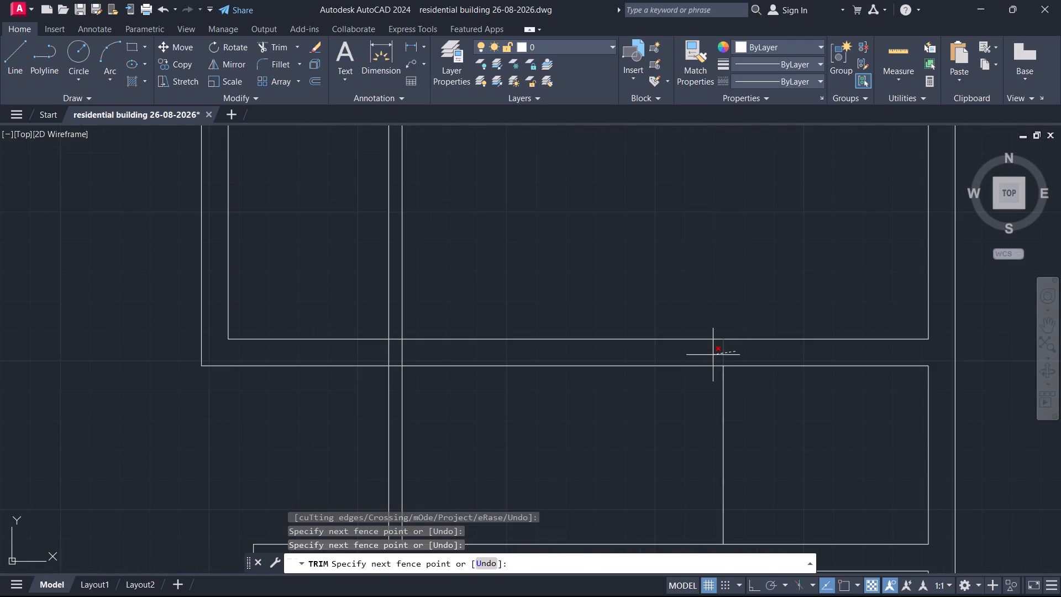
click(713, 355)
key(space)
key(space)
key(space)
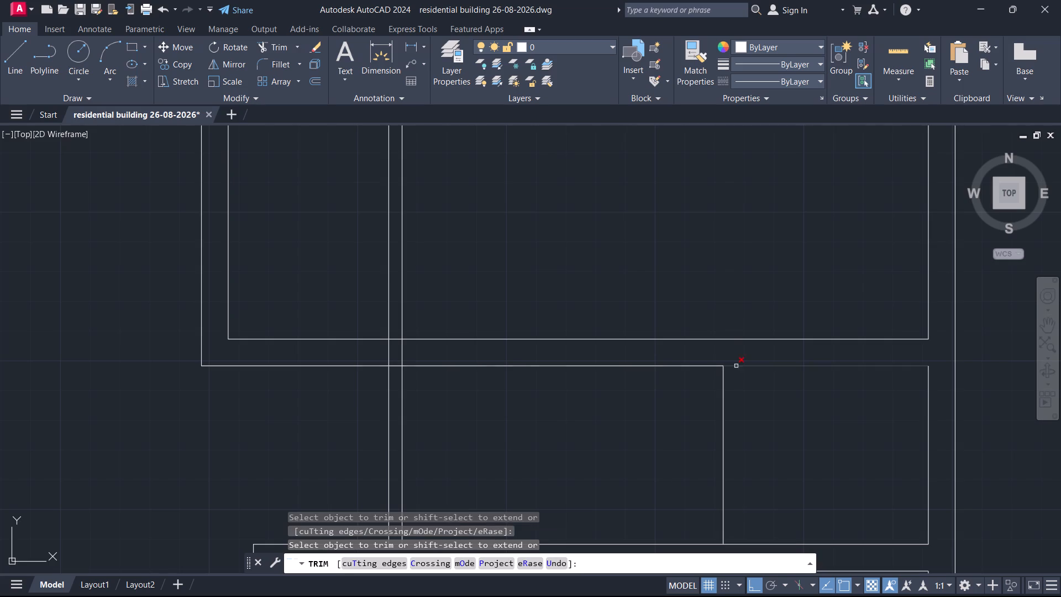
key(space)
Offset the vertical line across the passage between the two rooms 9" to the right to form a wall.
key(o)
key(Return)
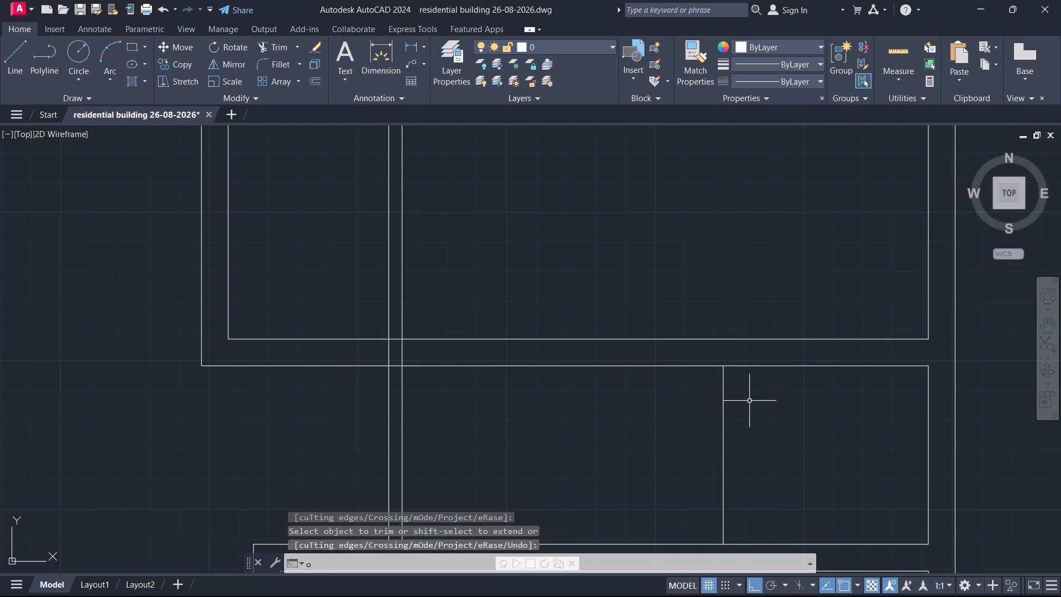
click(724, 415)
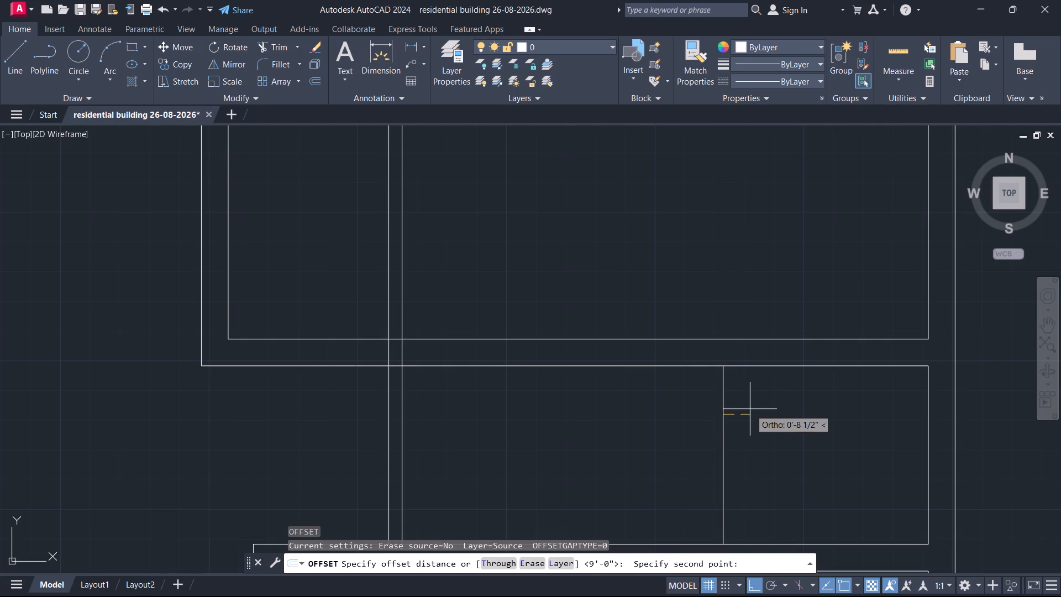
text(9")
key(Return)
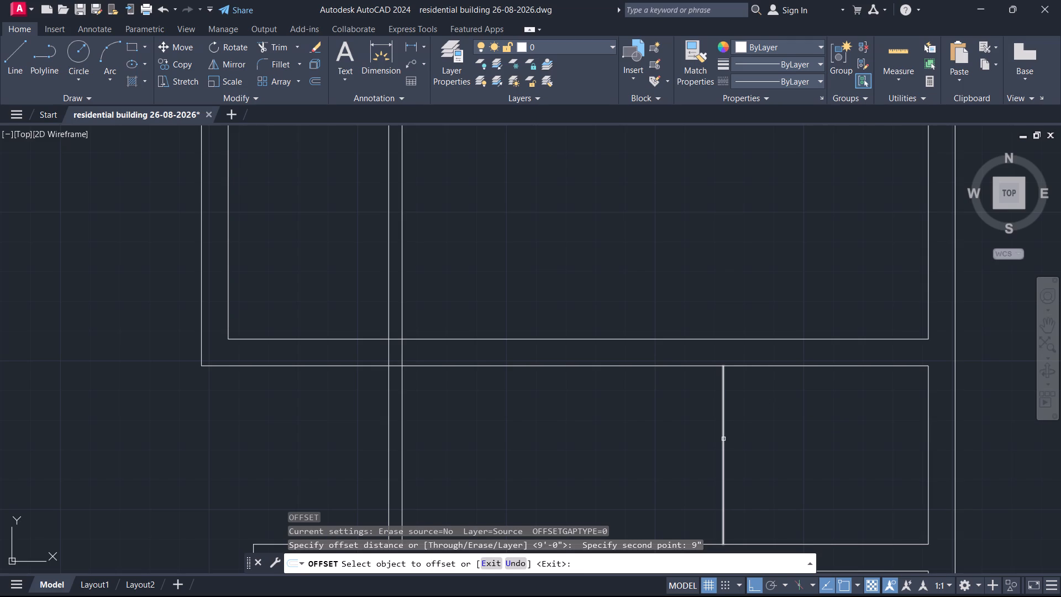
click(723, 439)
drag(742, 439, 747, 439)
middle_drag(826, 425, 718, 410)
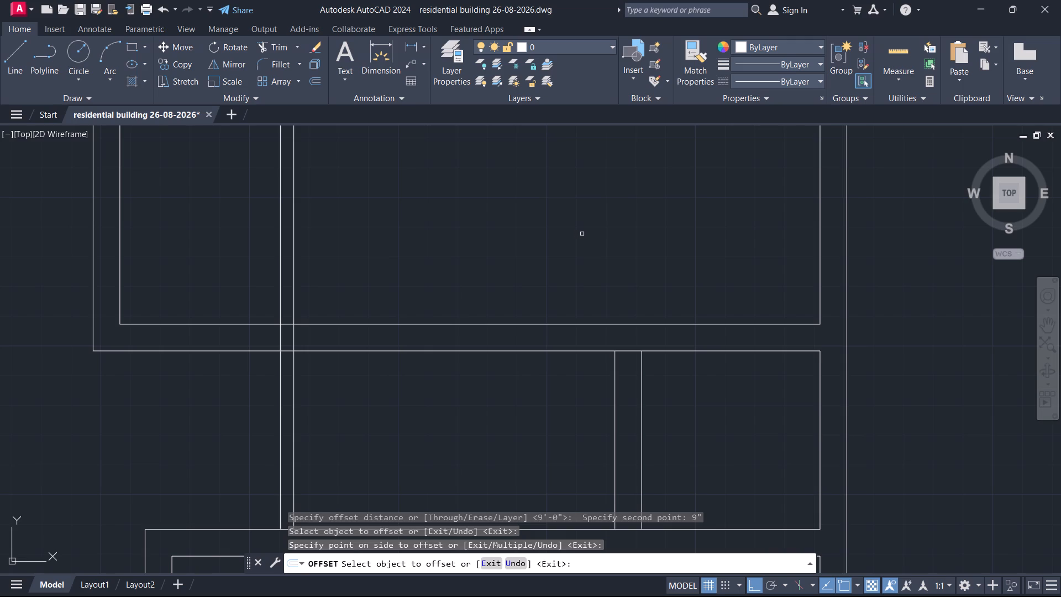
middle_drag(602, 201, 548, 257)
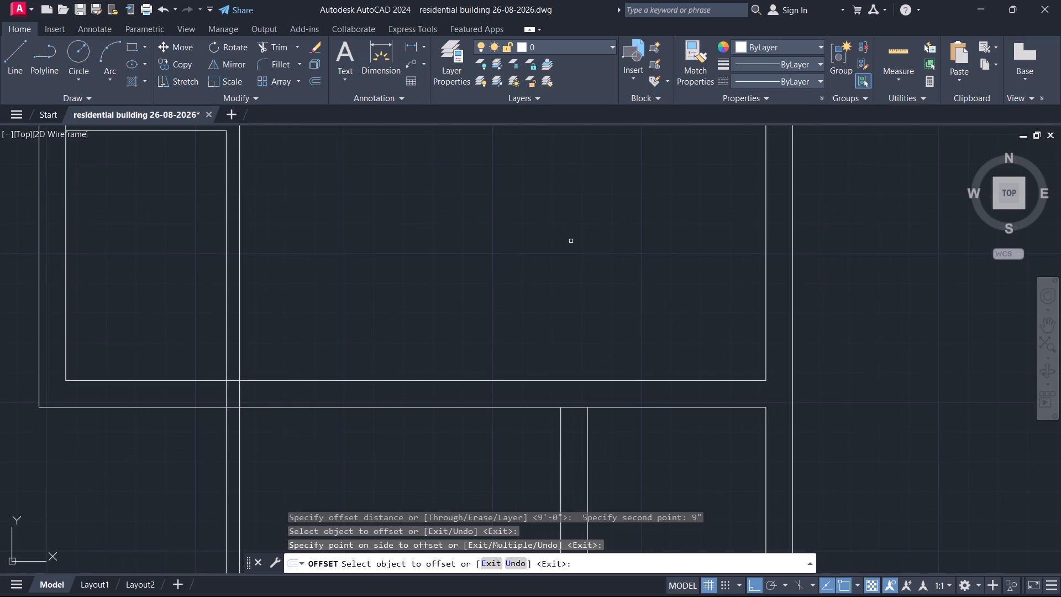
scroll(572, 239, down, 1)
middle_drag(585, 228, 560, 289)
scroll(581, 266, down, 1)
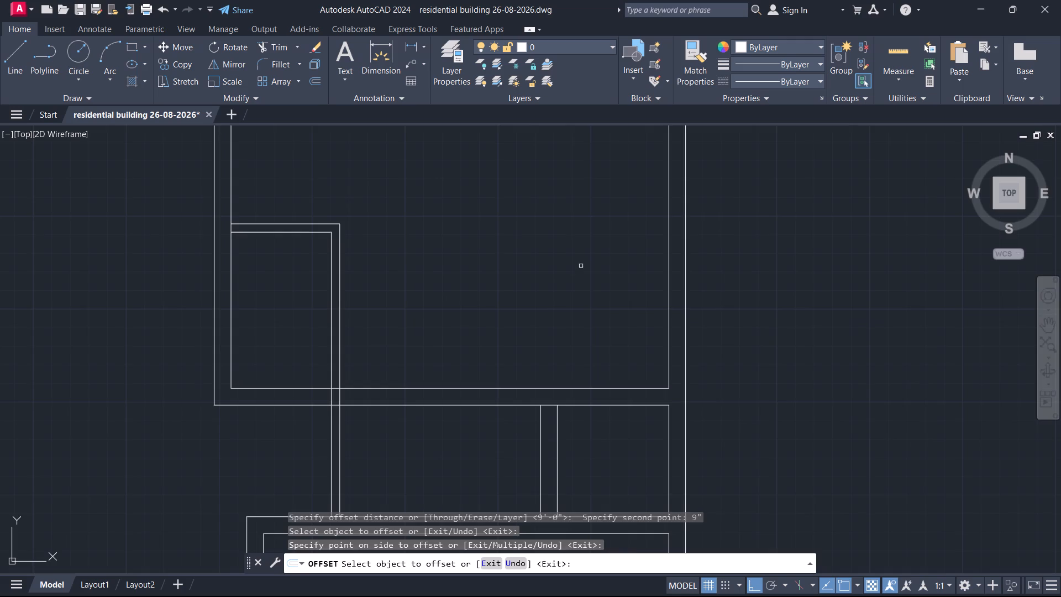
middle_drag(581, 266, 573, 295)
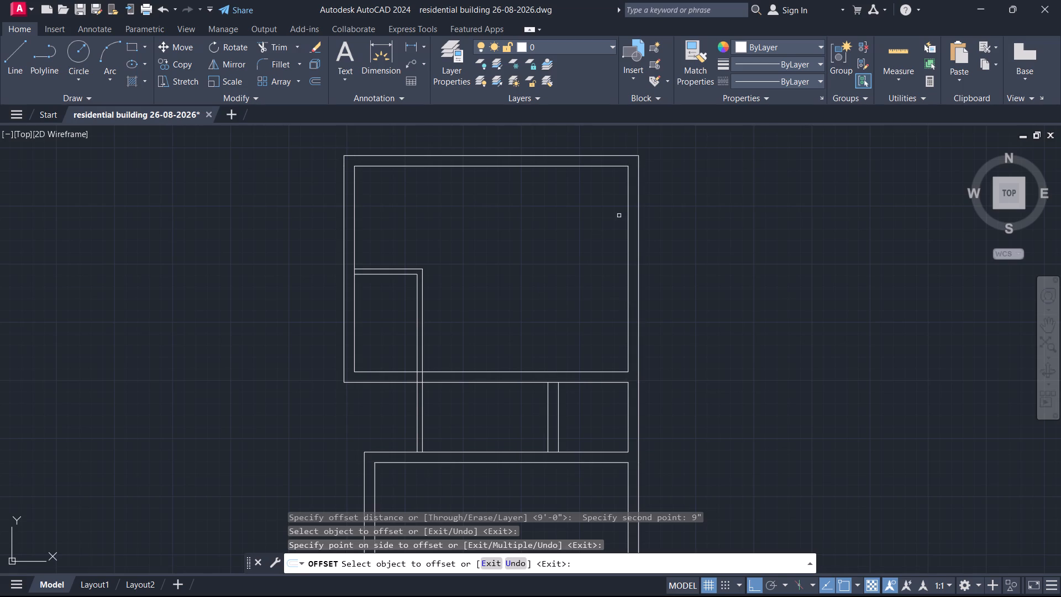
key(Escape)
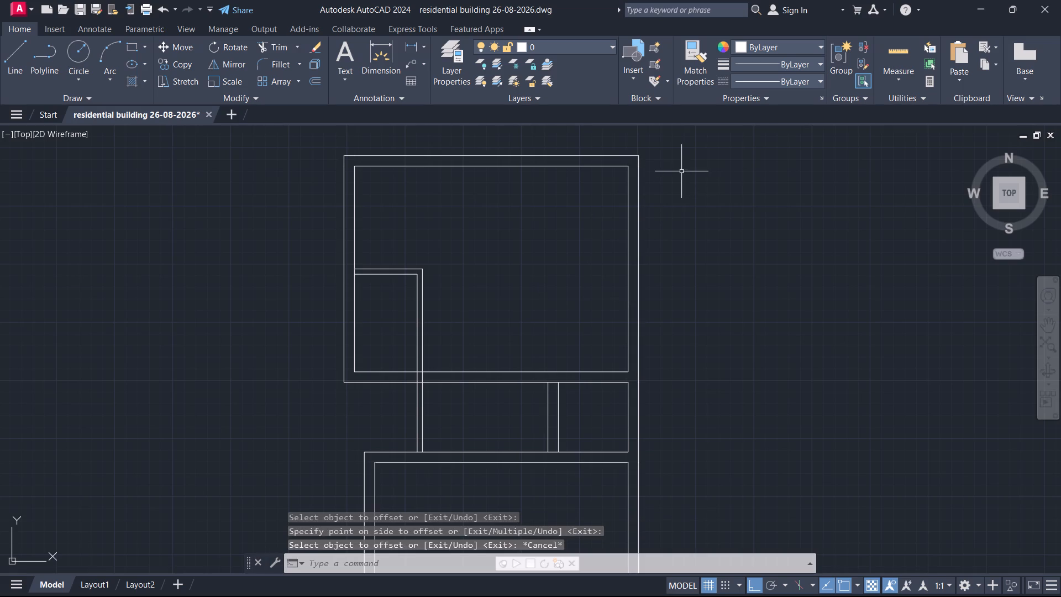
Draw a strip outline along the building's right side: 4' out from the top-right outer corner, down, and back to the bottom-right outer corner.
key(l)
key(Return)
click(639, 152)
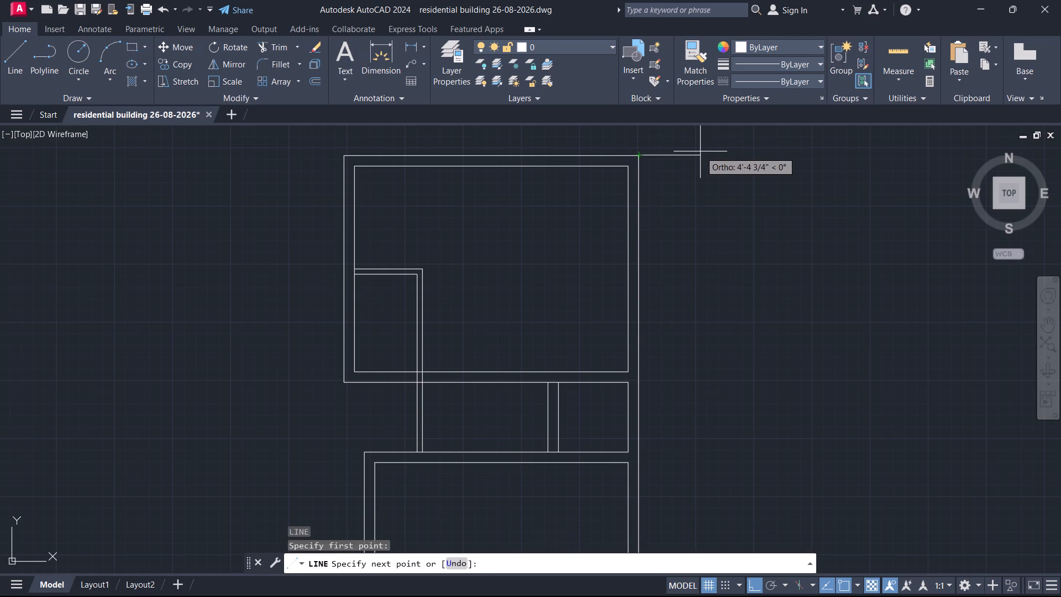
text(2')
key(Return)
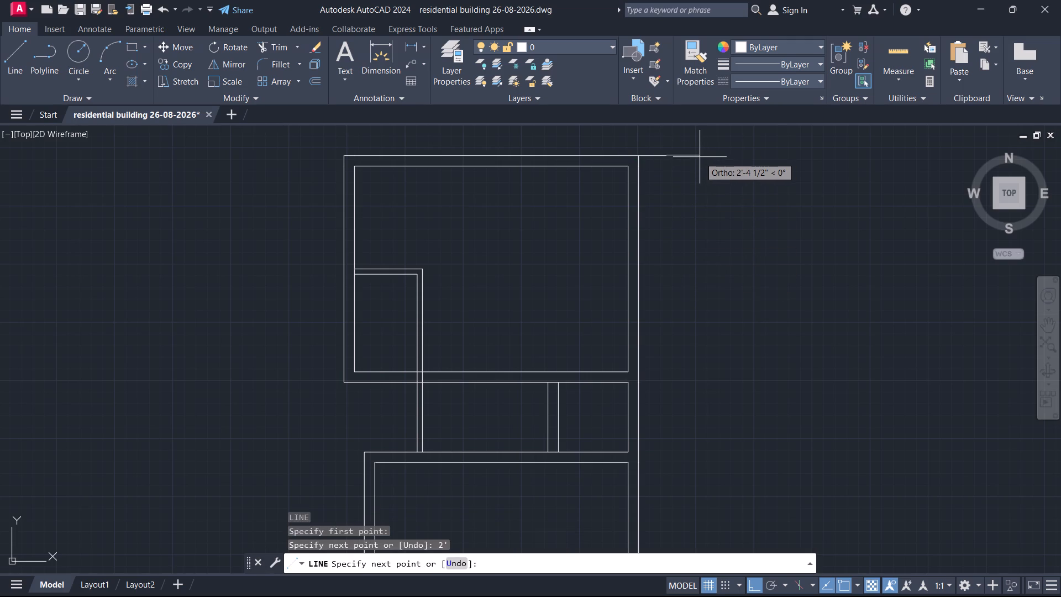
text(2')
key(Return)
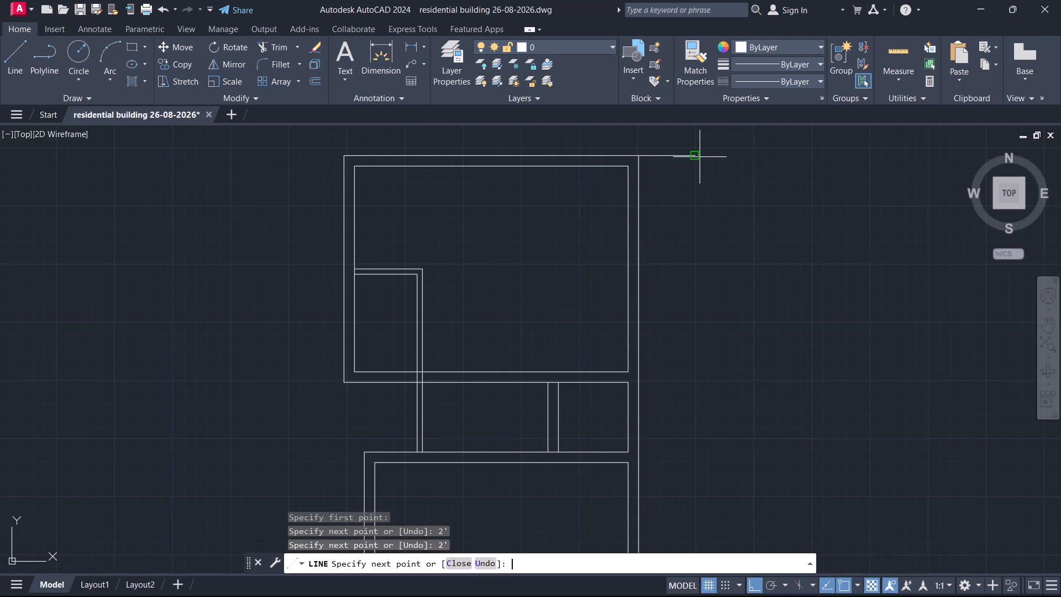
middle_drag(681, 329, 701, 248)
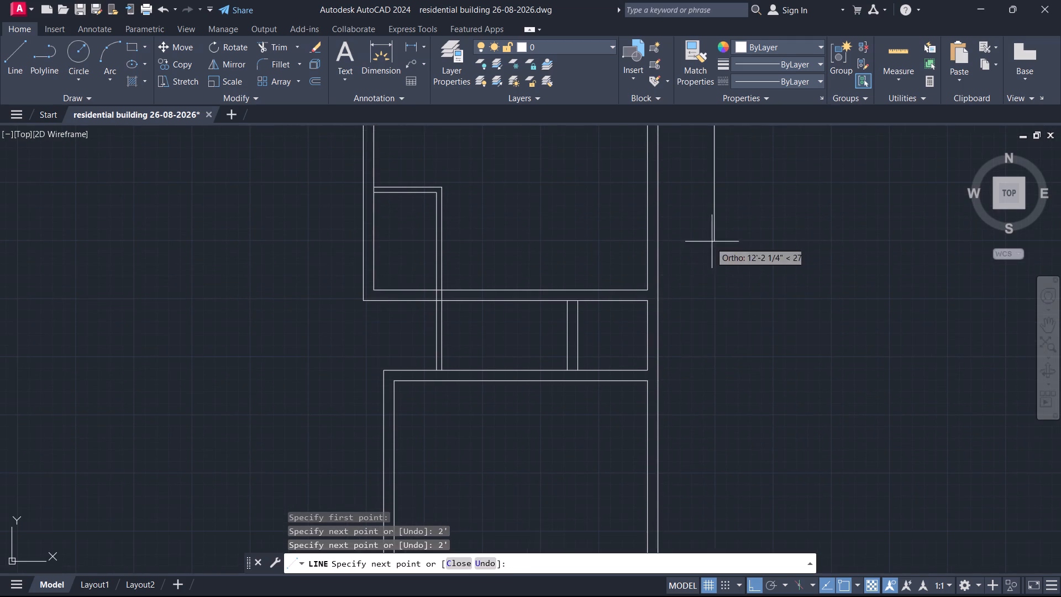
middle_drag(726, 415, 760, 257)
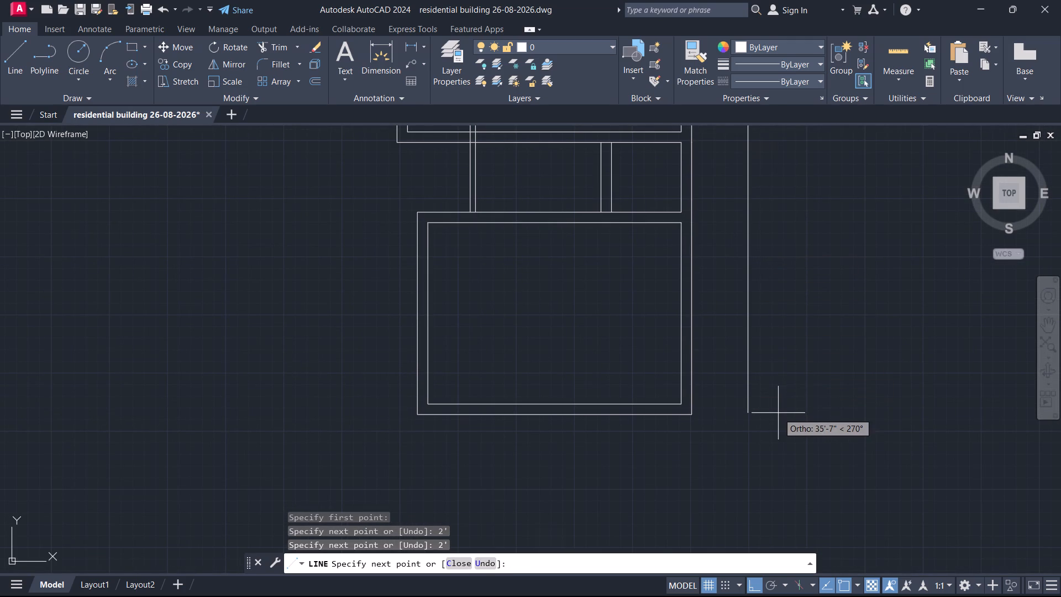
scroll(777, 416, up, 2)
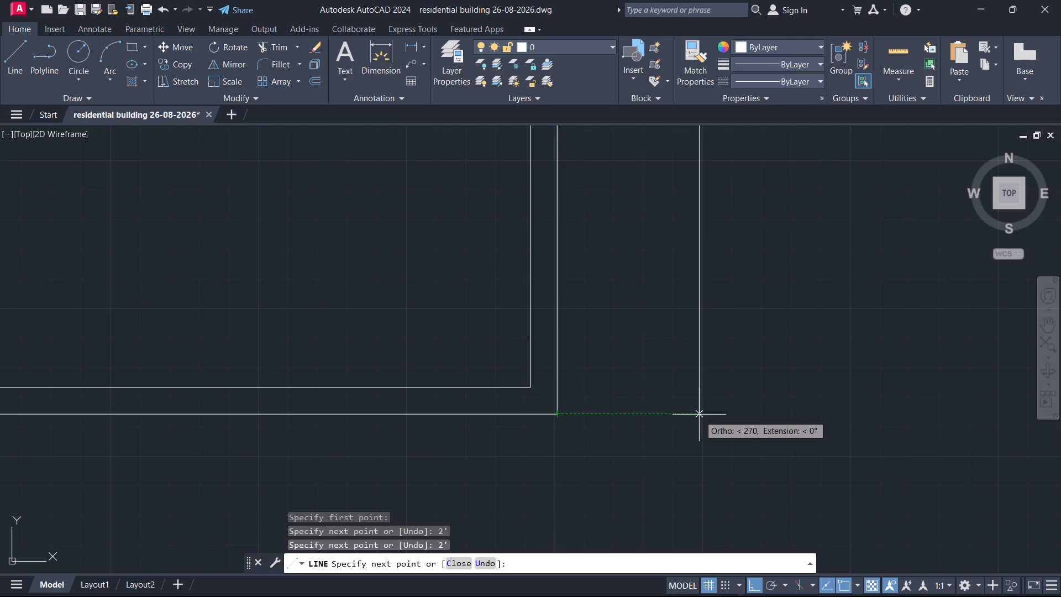
click(699, 414)
click(561, 412)
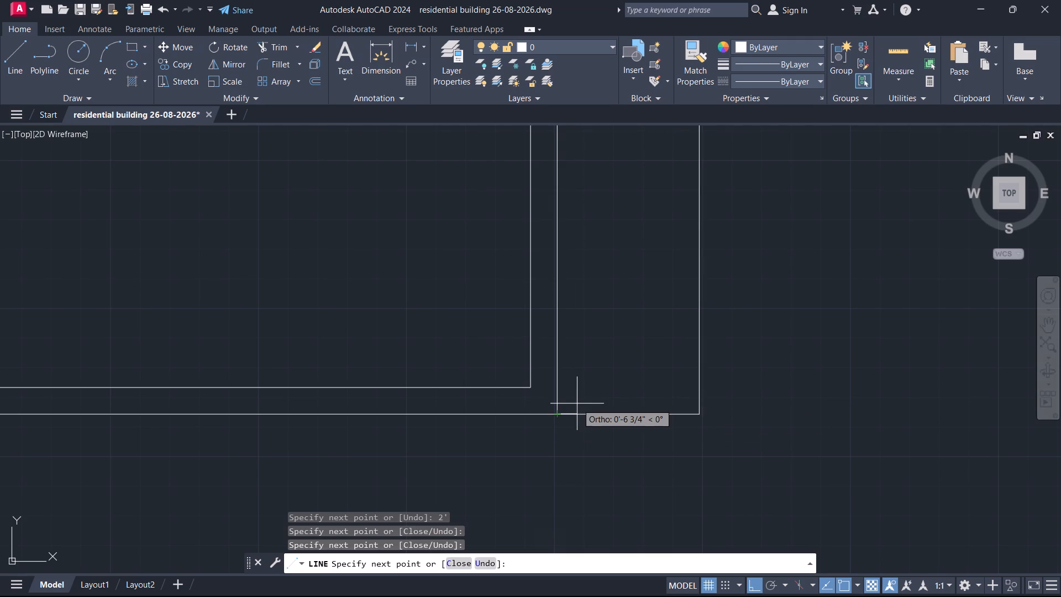
key(Escape)
Draw a horizontal line across the right-hand strip, just above the level of the upper room's inner bottom wall line.
middle_drag(610, 371, 623, 494)
scroll(637, 417, down, 2)
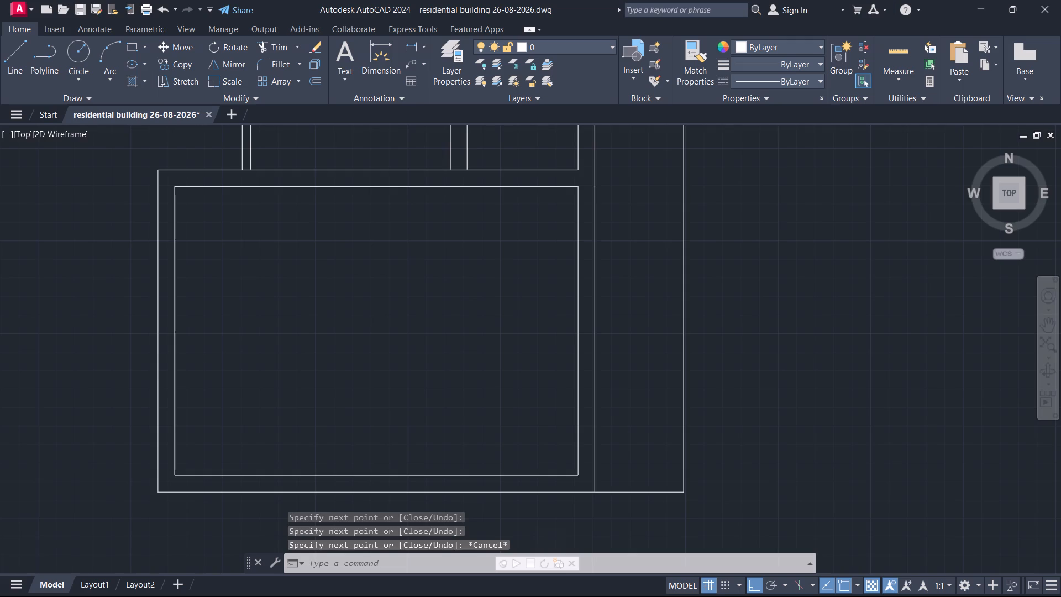
middle_drag(647, 394, 619, 530)
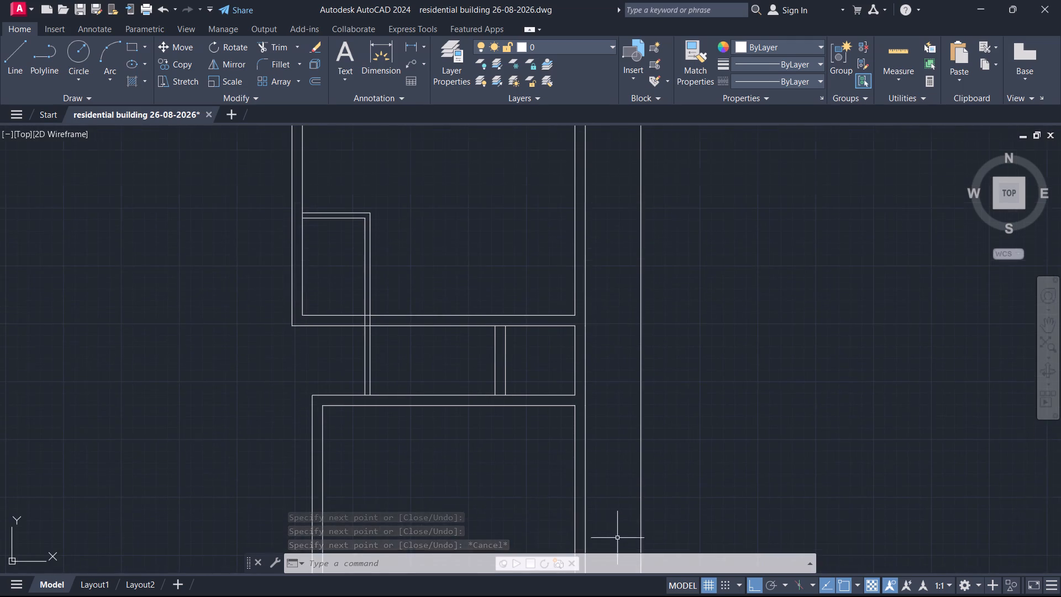
scroll(626, 331, down, 1)
middle_drag(628, 333, 604, 448)
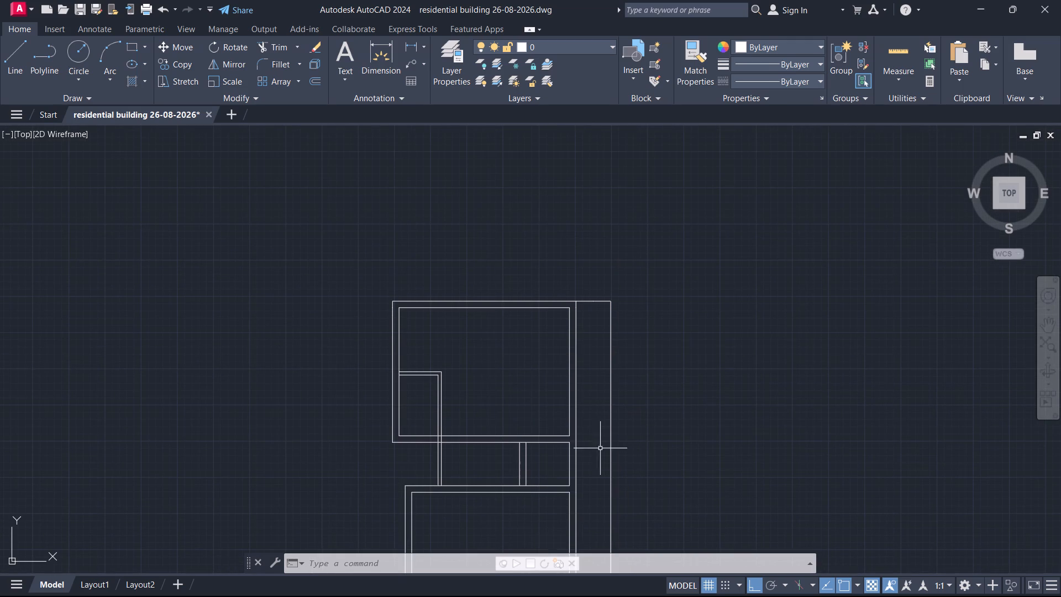
scroll(576, 449, up, 1)
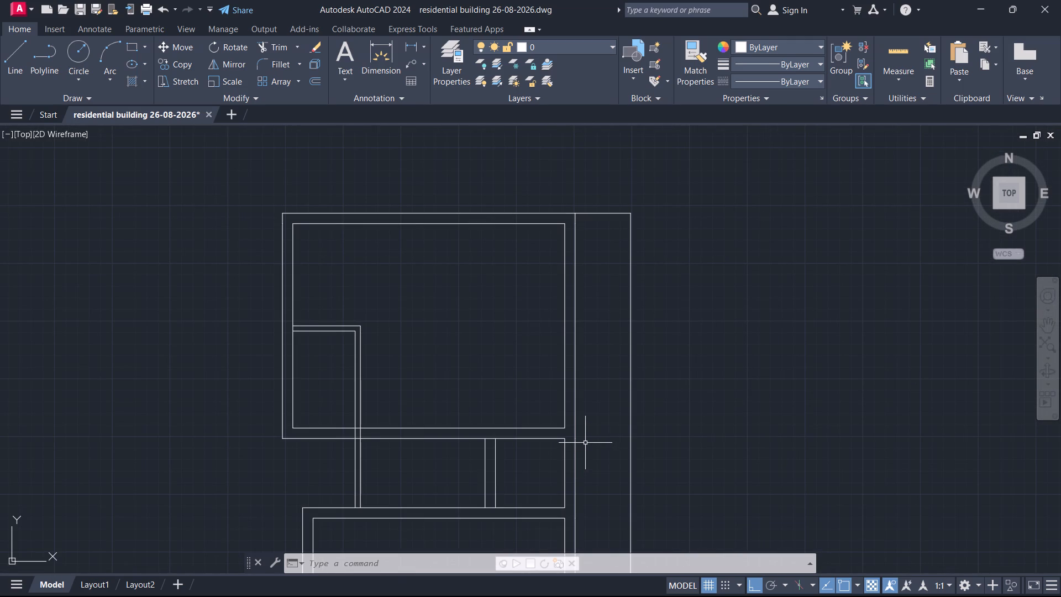
key(l)
key(Return)
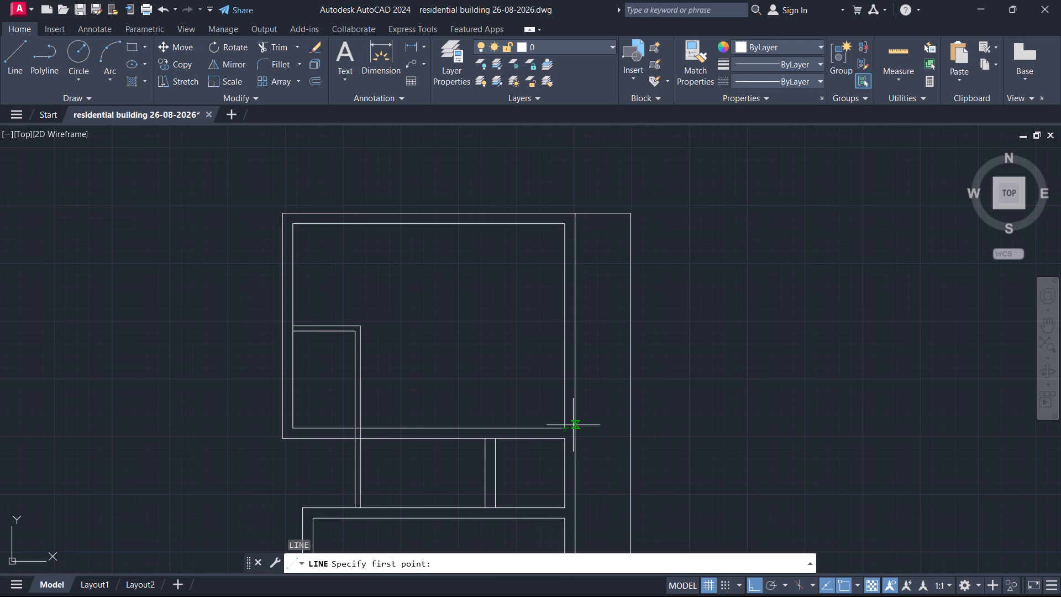
click(574, 425)
click(630, 421)
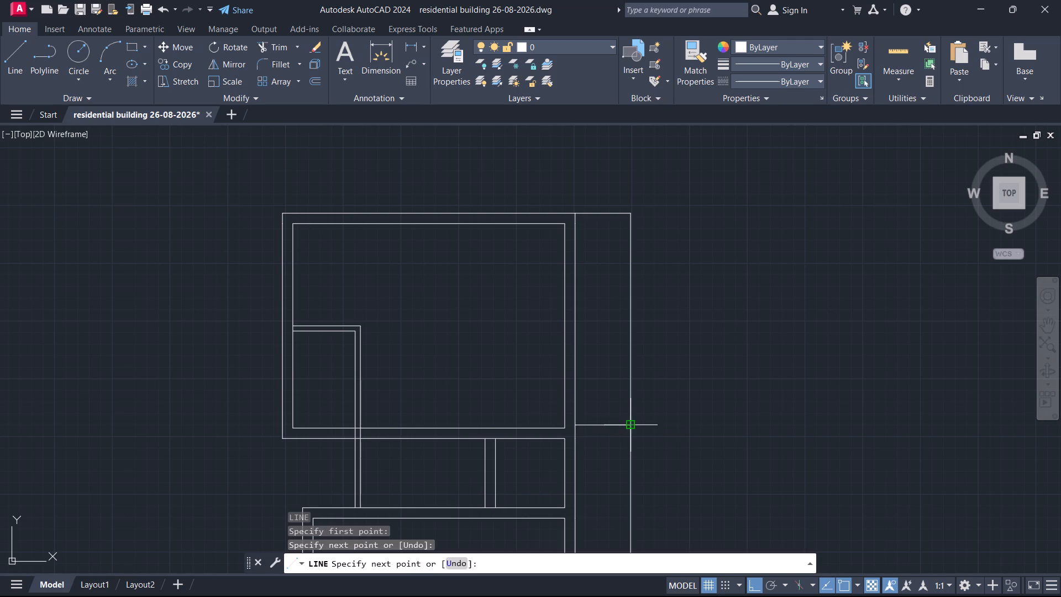
key(Escape)
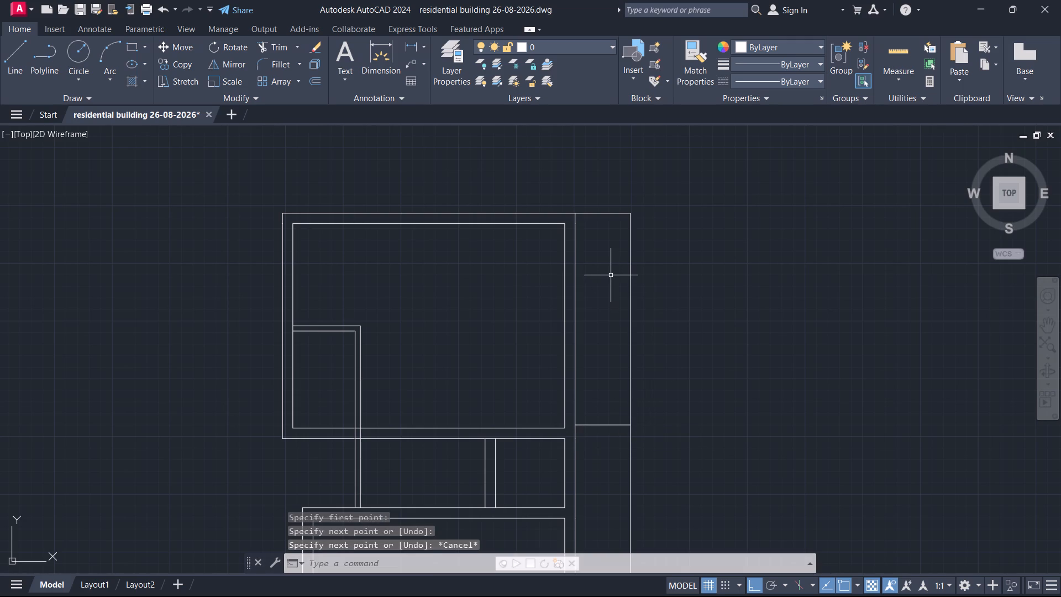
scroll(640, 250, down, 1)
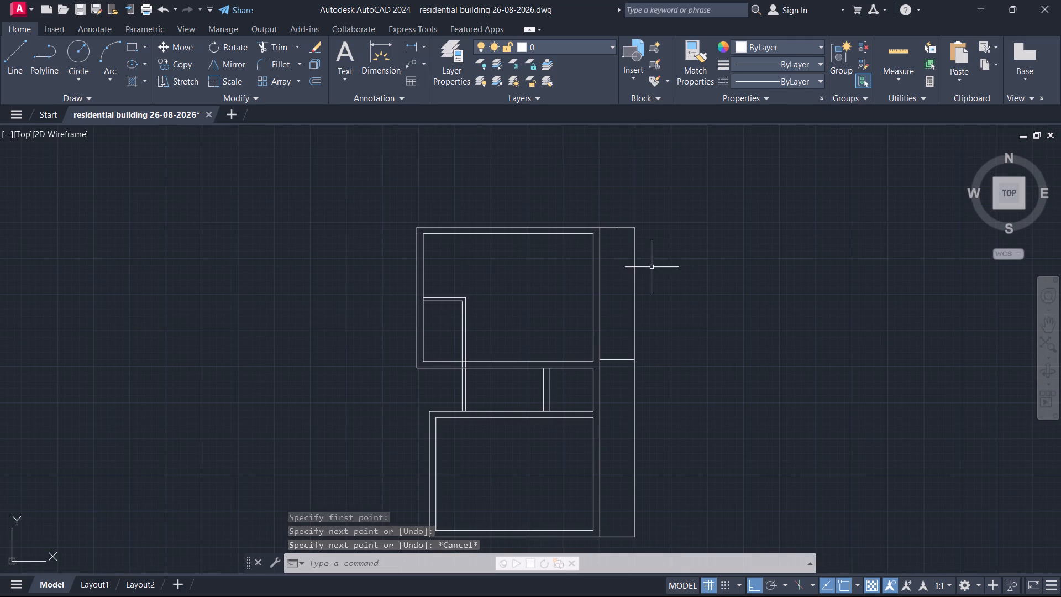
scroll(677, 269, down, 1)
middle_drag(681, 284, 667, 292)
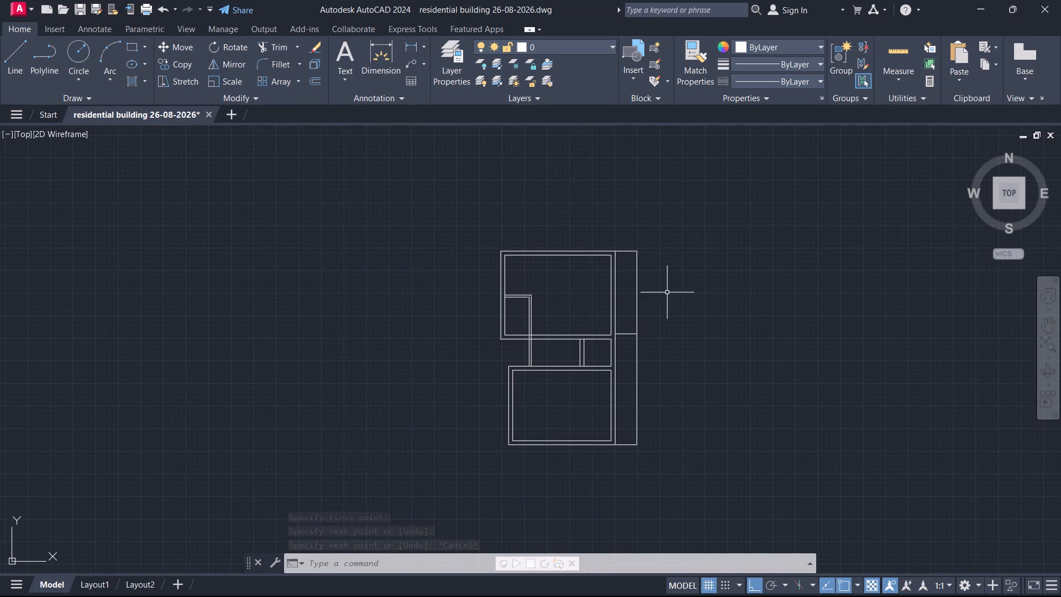
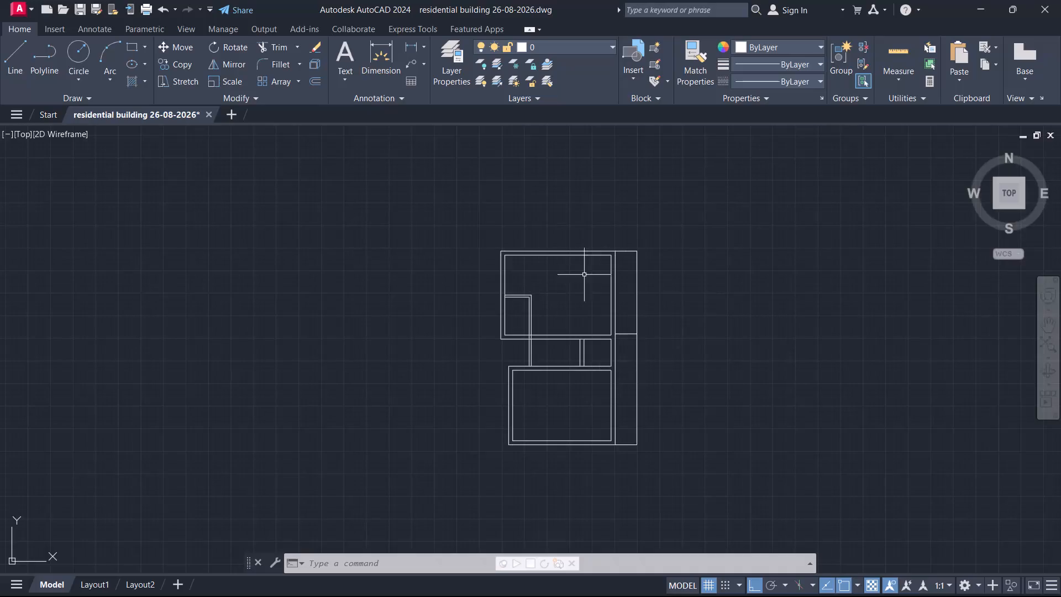
Offset the upper room's outer top wall line 3' outward, above the plan.
middle_drag(574, 287, 572, 284)
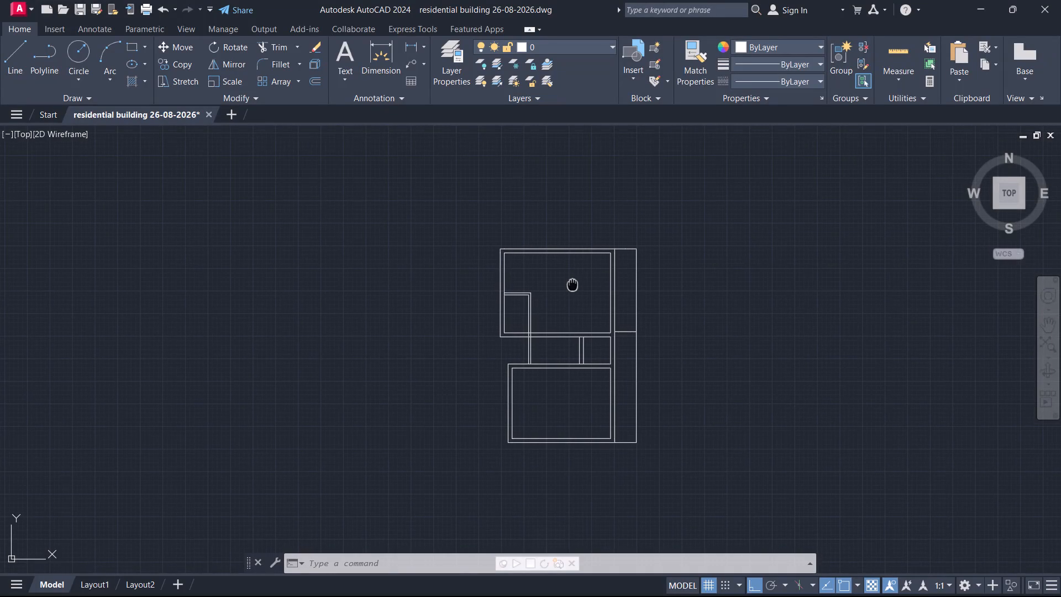
middle_drag(572, 284, 571, 282)
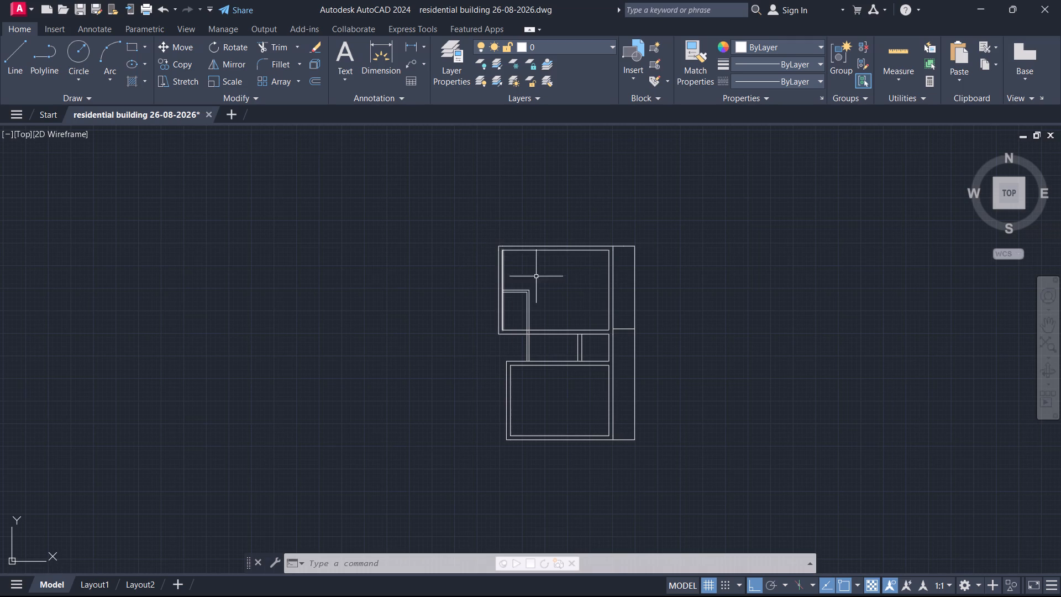
middle_drag(581, 289, 550, 277)
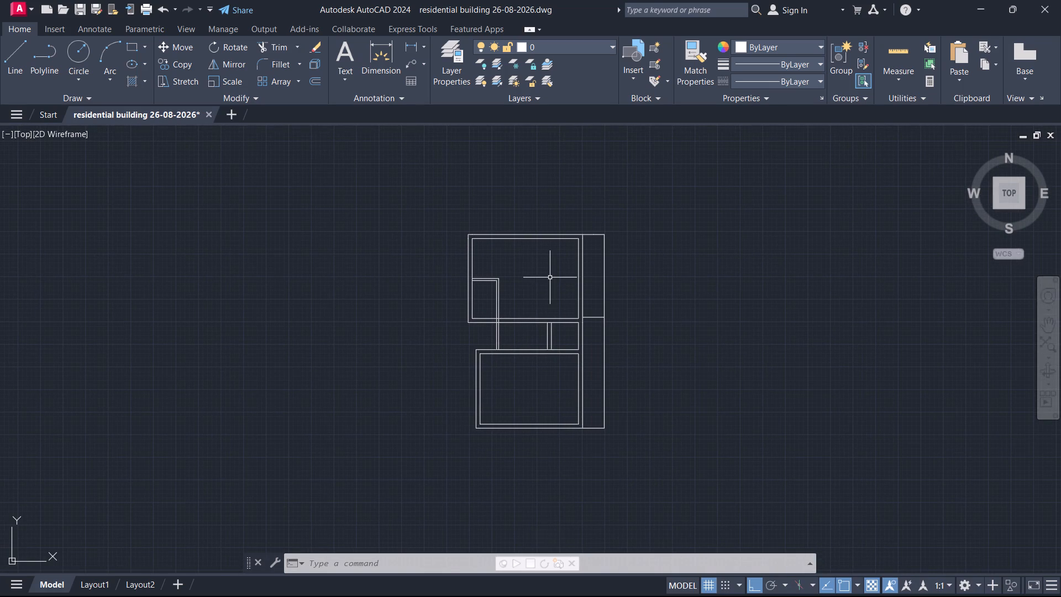
key(o)
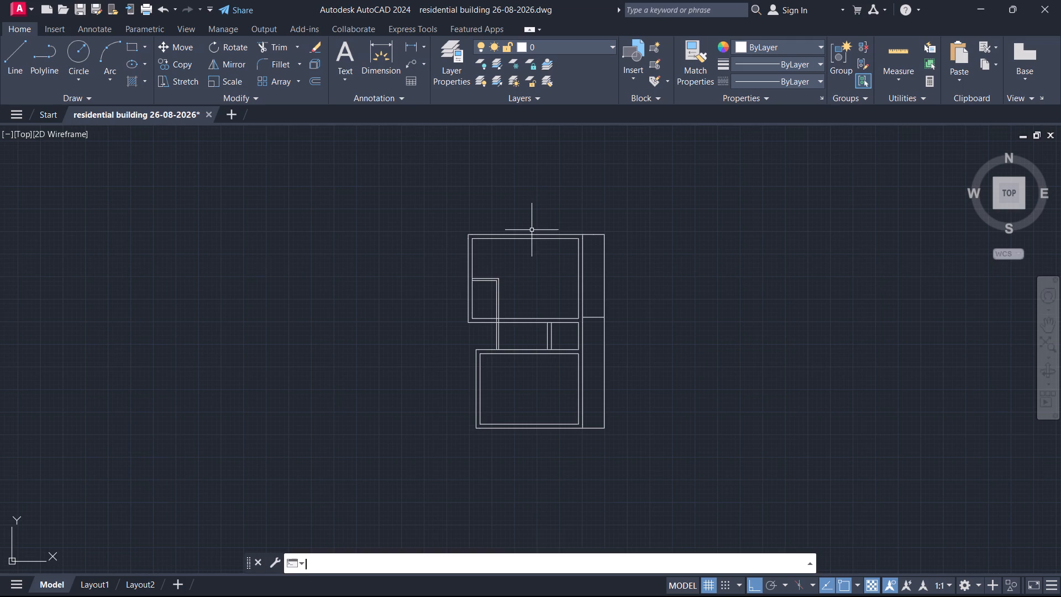
key(Return)
click(531, 233)
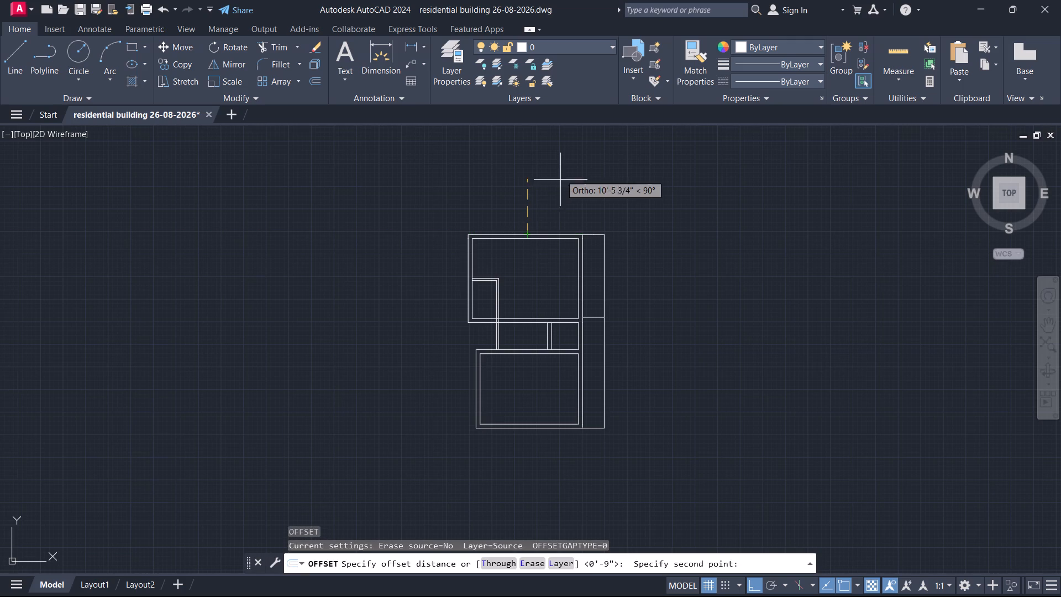
text(3')
key(Return)
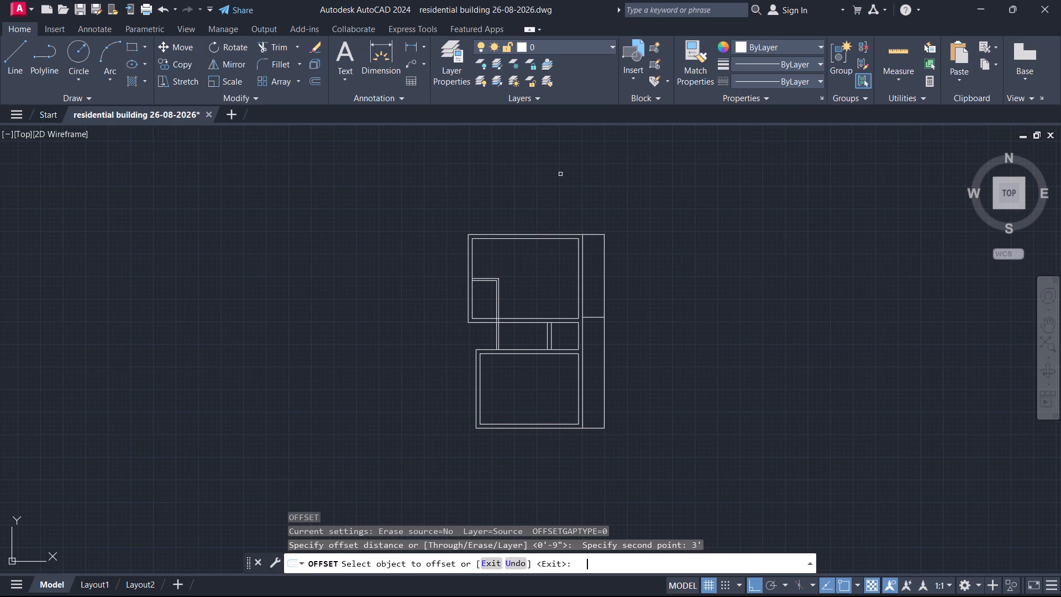
click(533, 233)
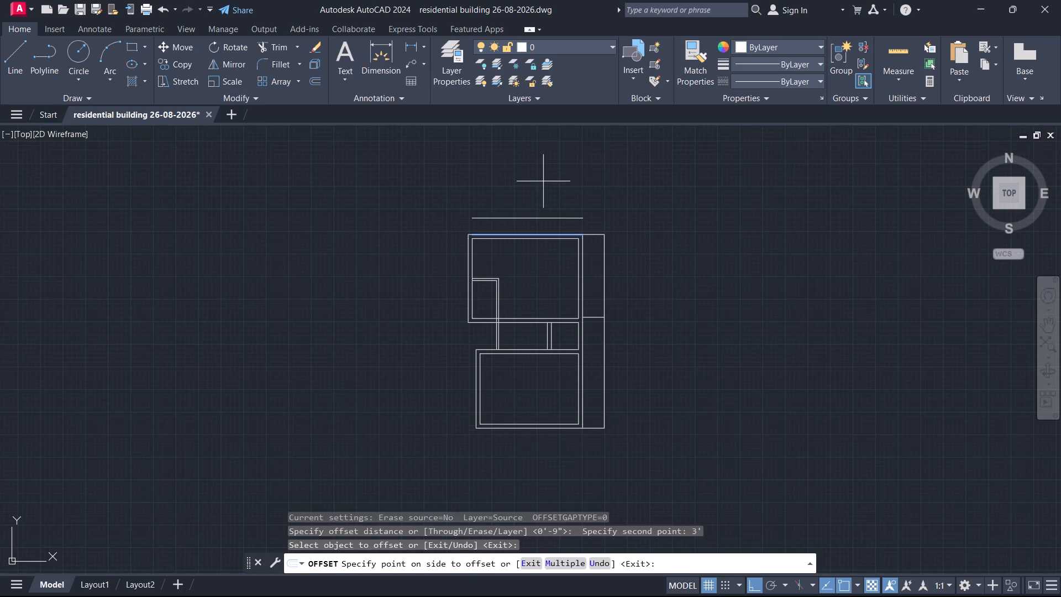
click(543, 181)
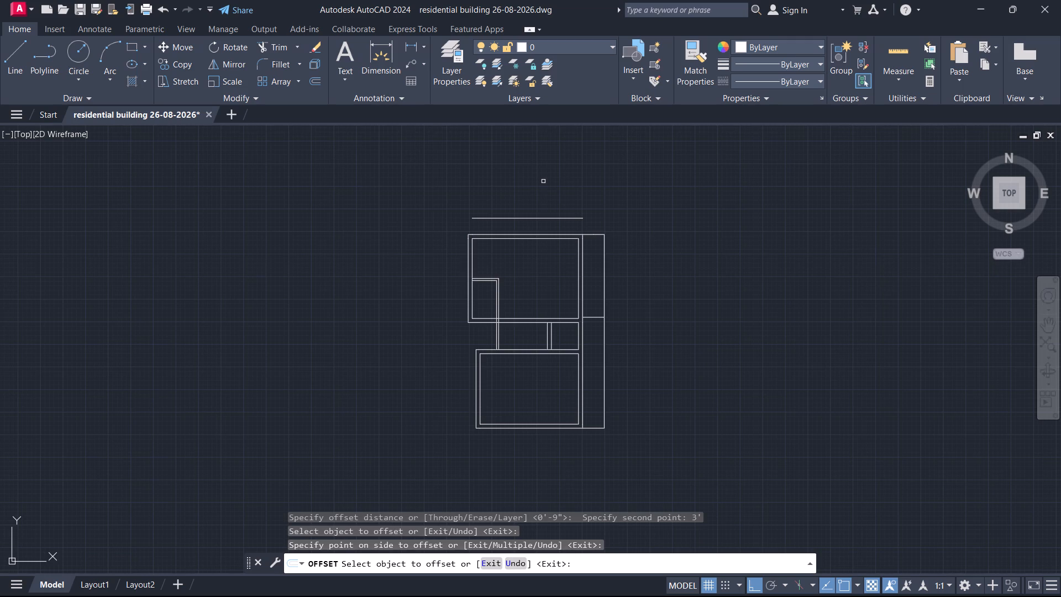
key(space)
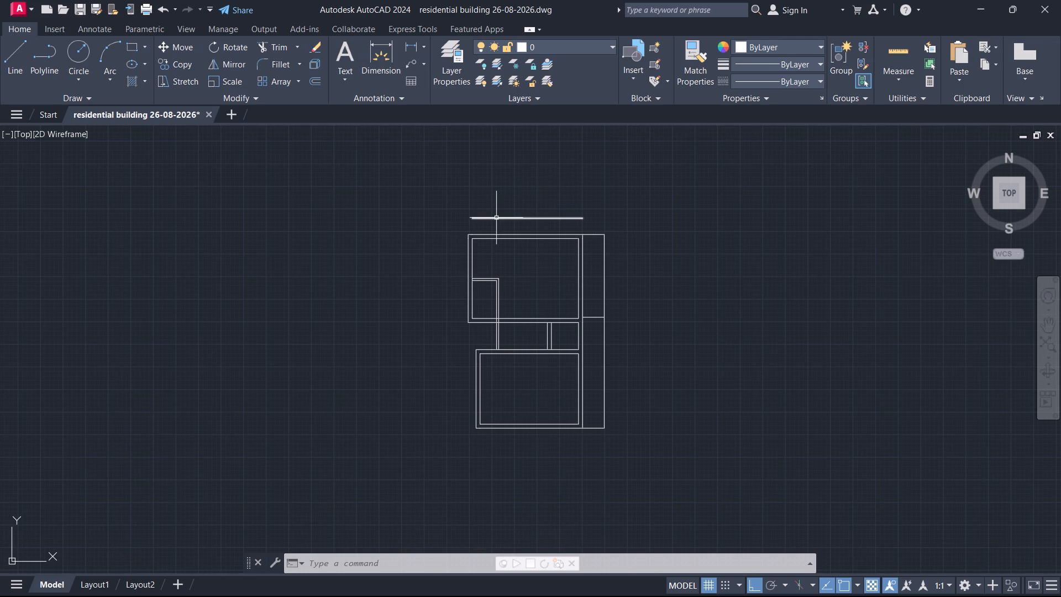
Offset the upper room's outer left wall line and the lower room's outer bottom wall line 3' outward.
click(470, 263)
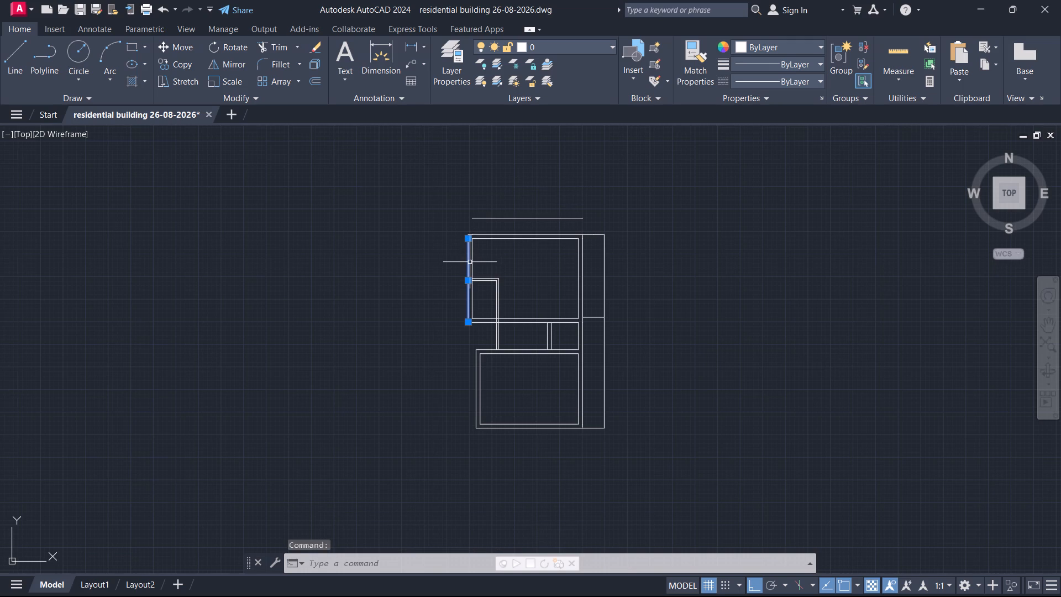
key(o)
key(Return)
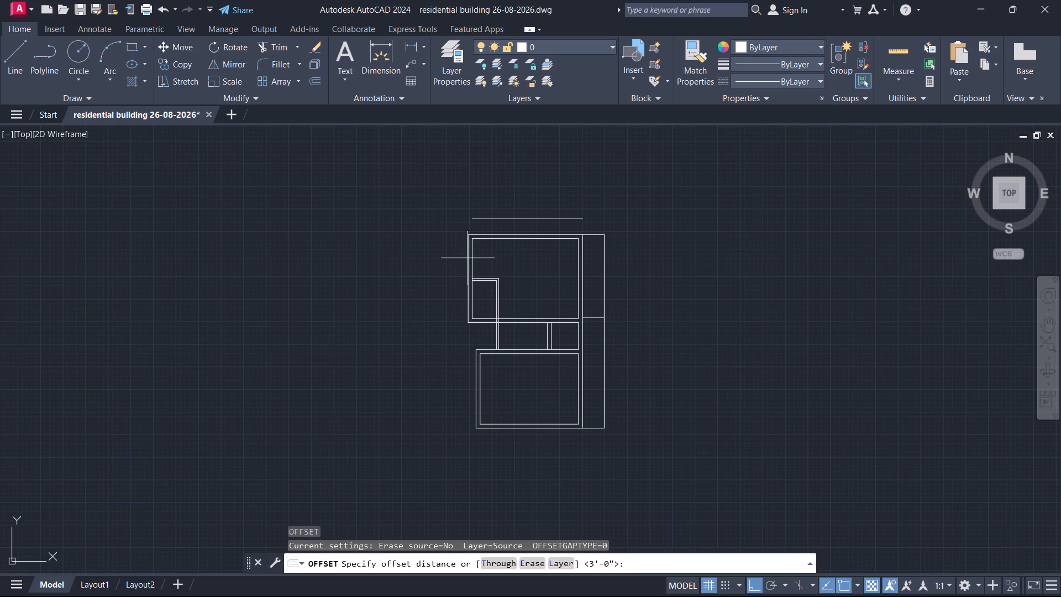
click(467, 259)
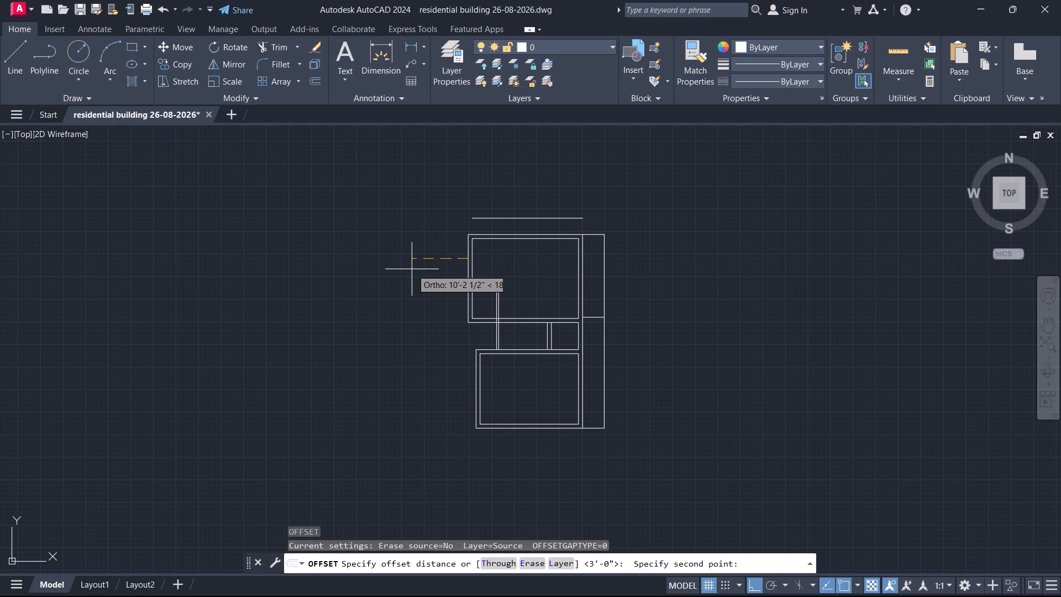
text(3')
key(Return)
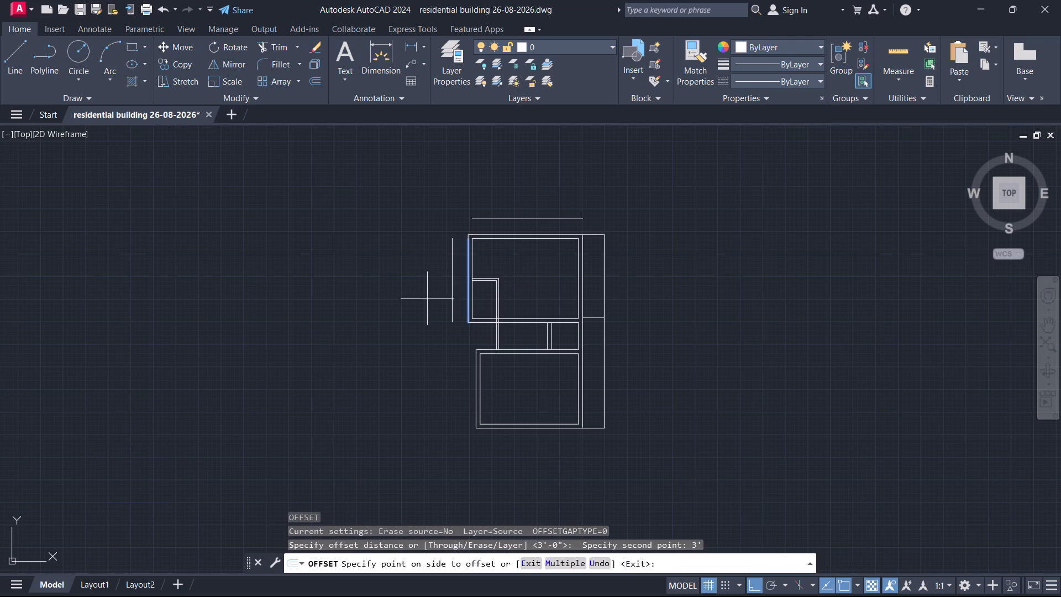
click(408, 292)
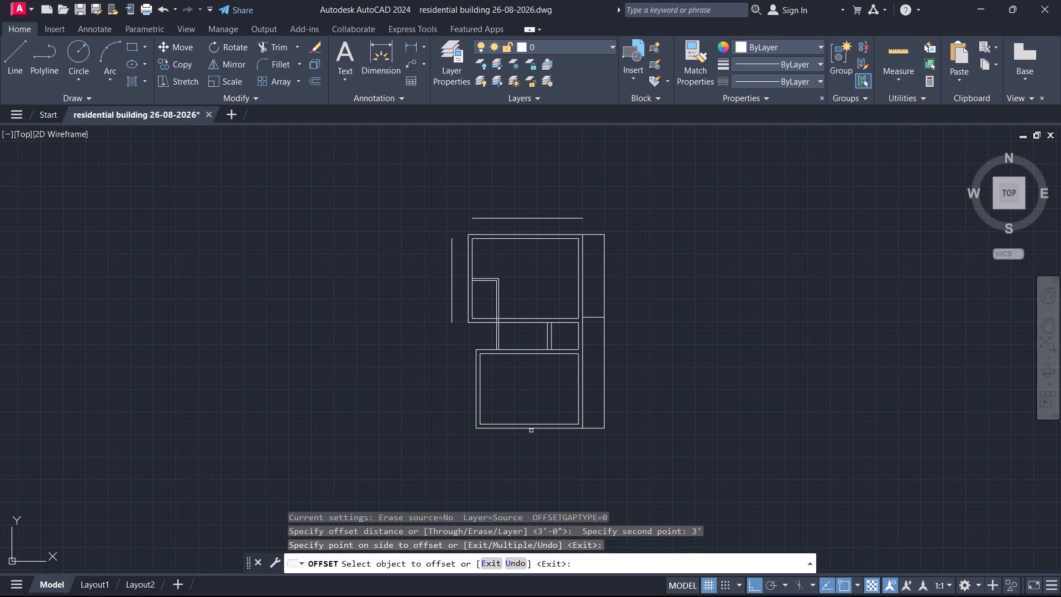
click(531, 431)
click(539, 428)
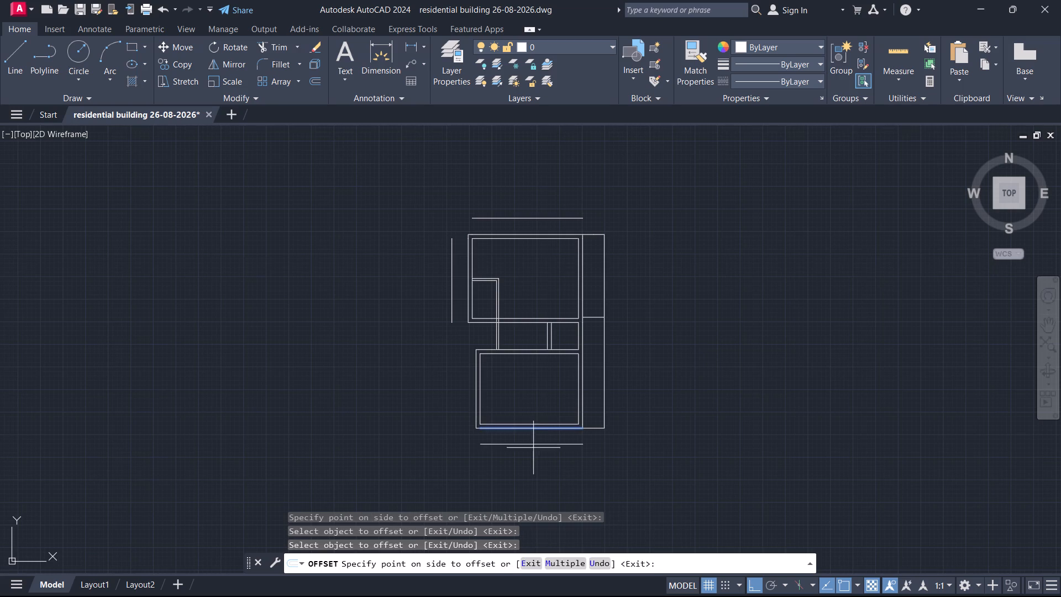
click(529, 455)
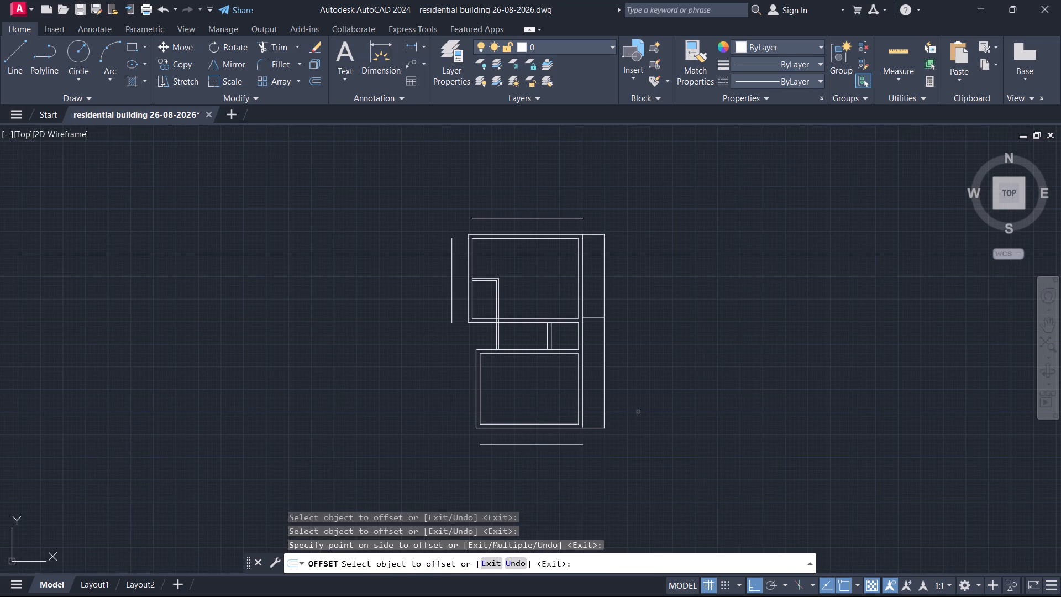
key(Escape)
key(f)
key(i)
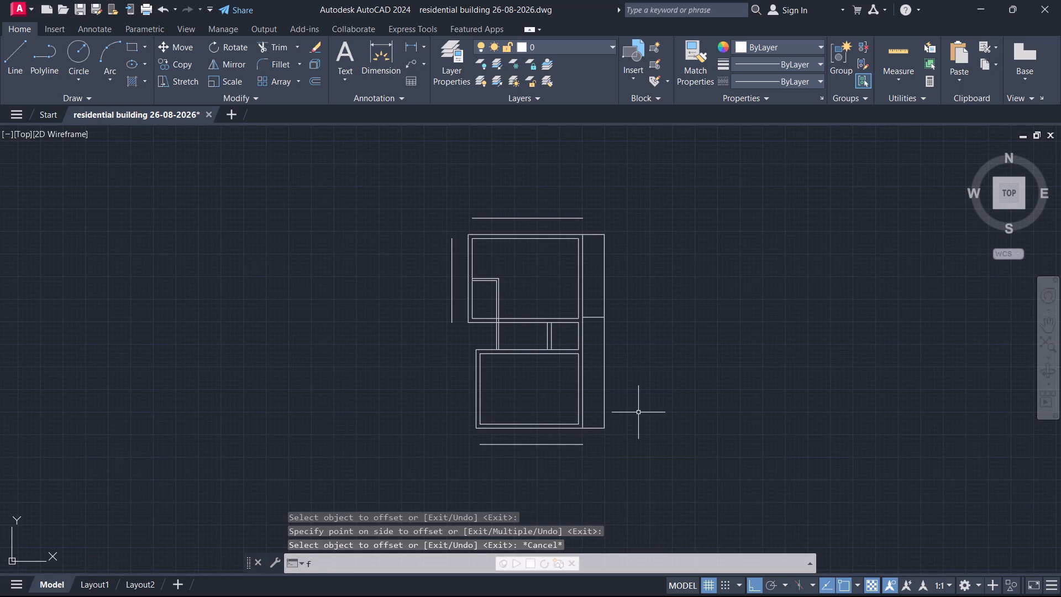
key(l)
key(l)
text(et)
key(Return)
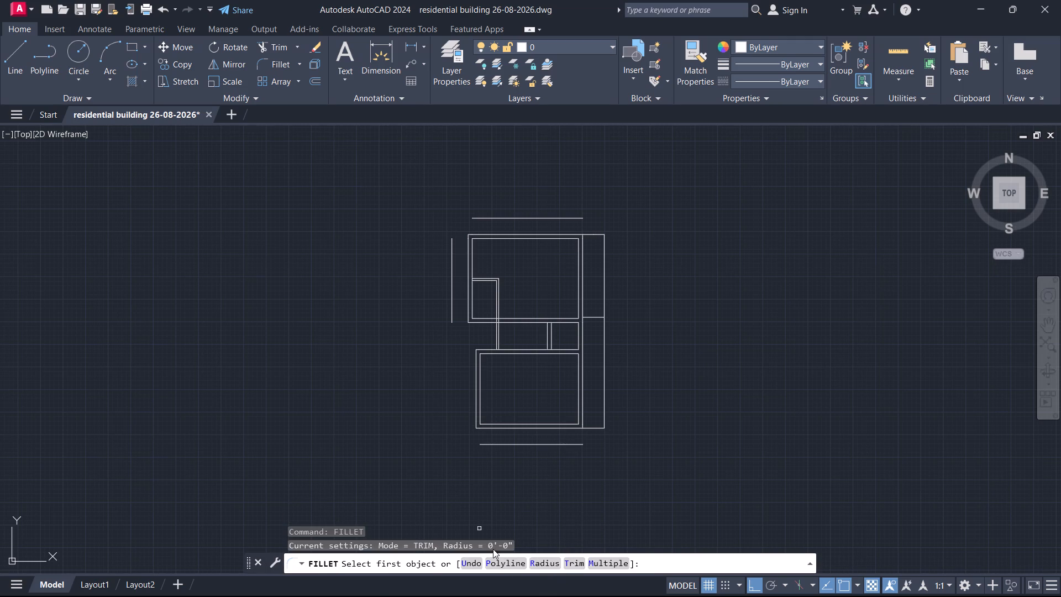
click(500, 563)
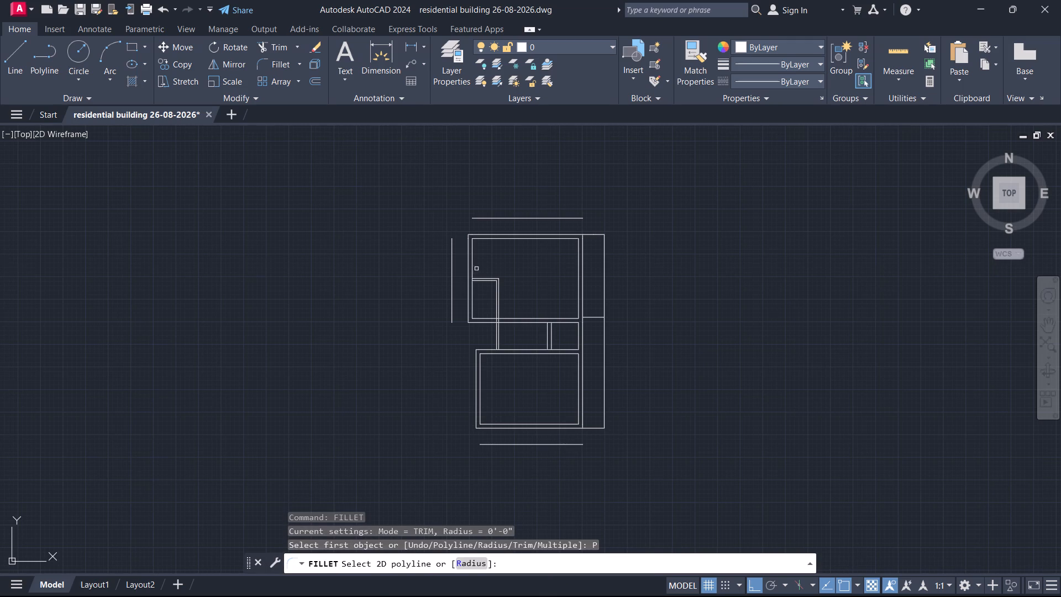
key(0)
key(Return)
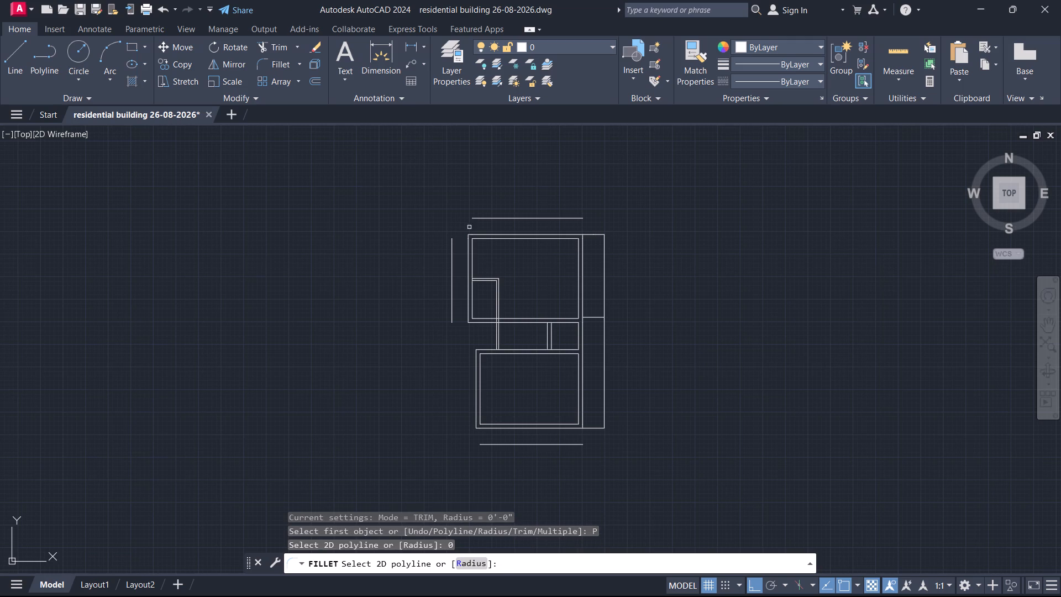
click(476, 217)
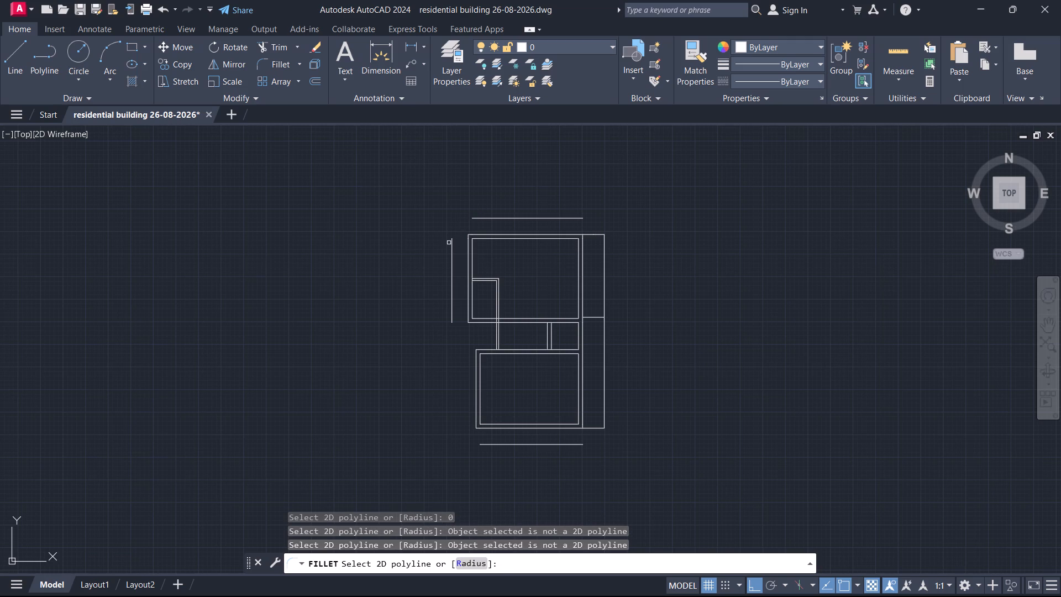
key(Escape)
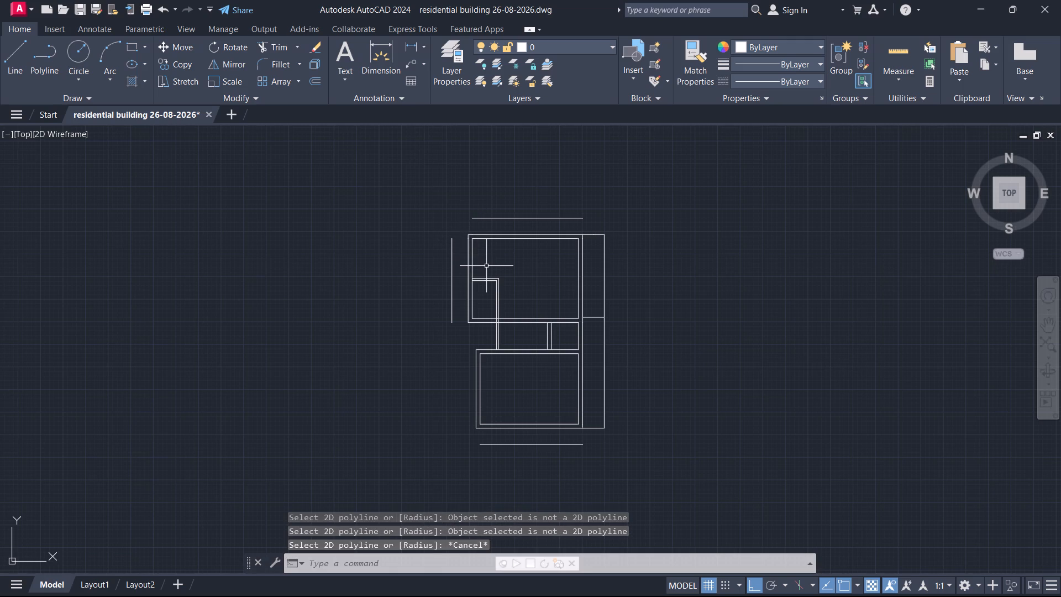
Fillet the left offset line with the top and bottom offset lines at zero radius to form two square corners.
text(fi)
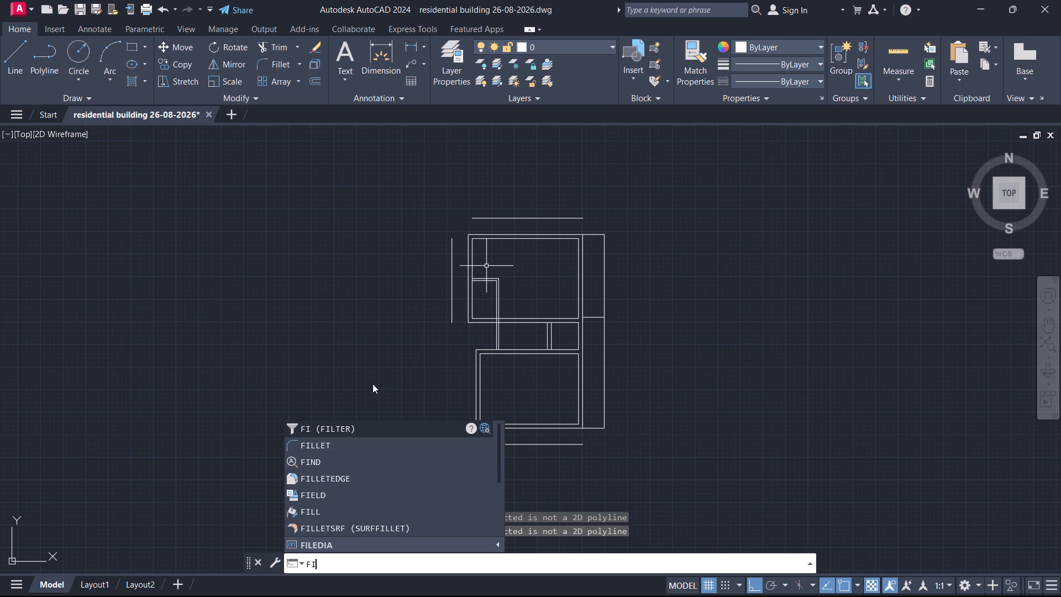
click(322, 445)
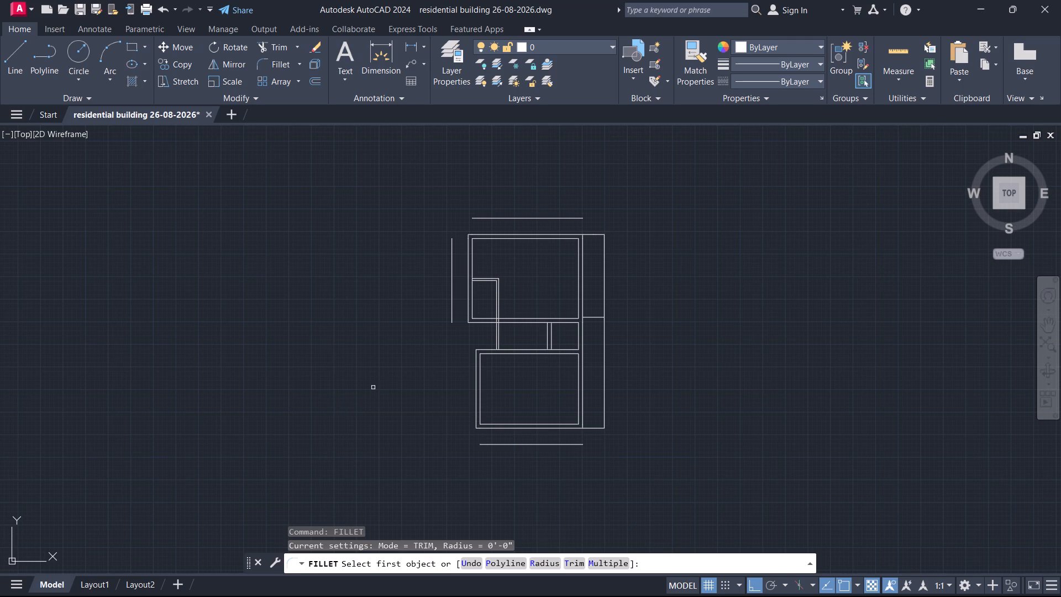
click(479, 217)
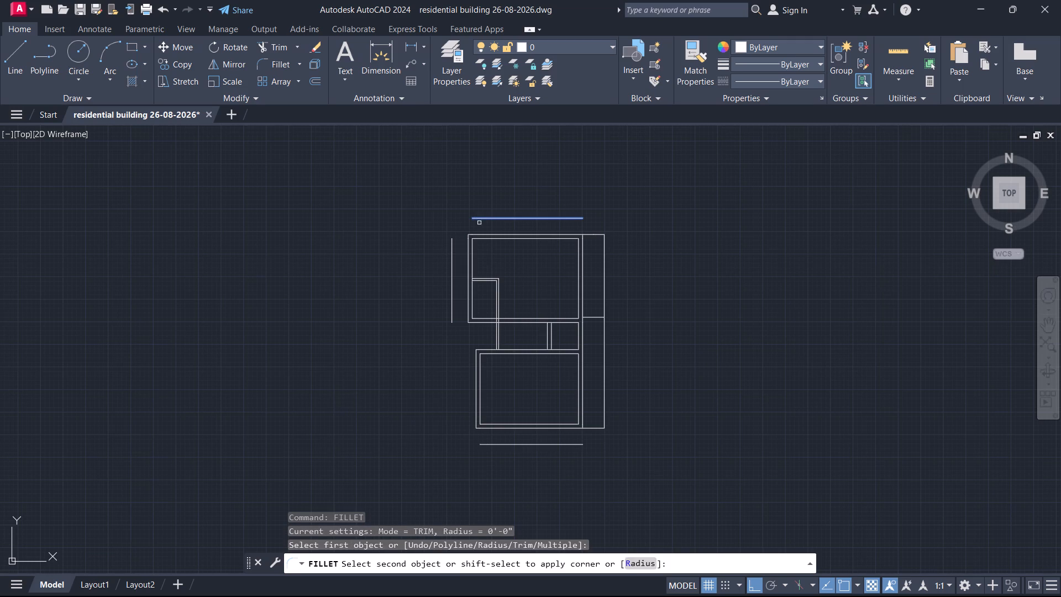
click(454, 245)
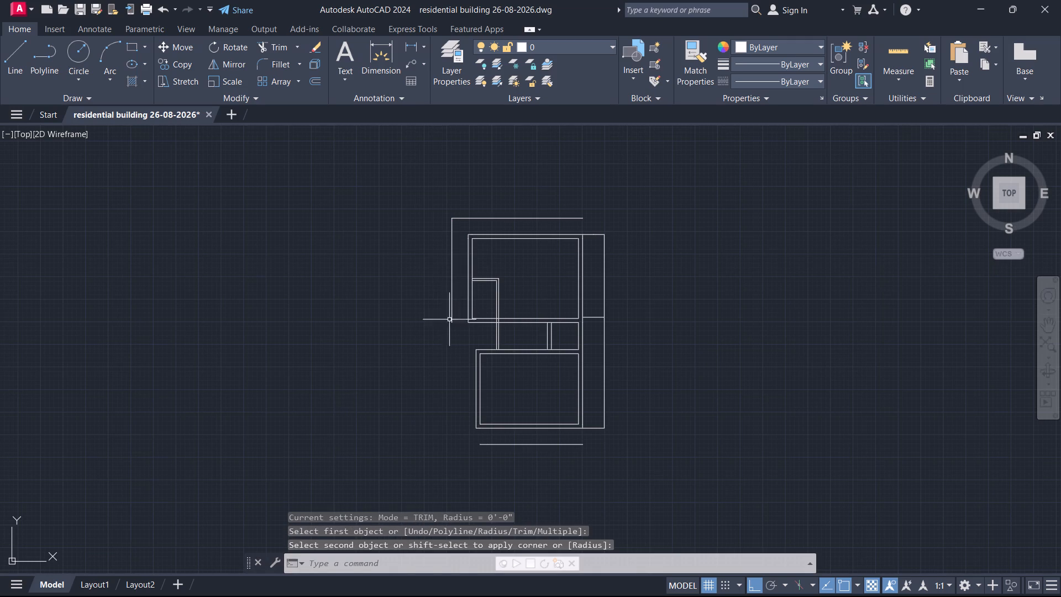
click(492, 445)
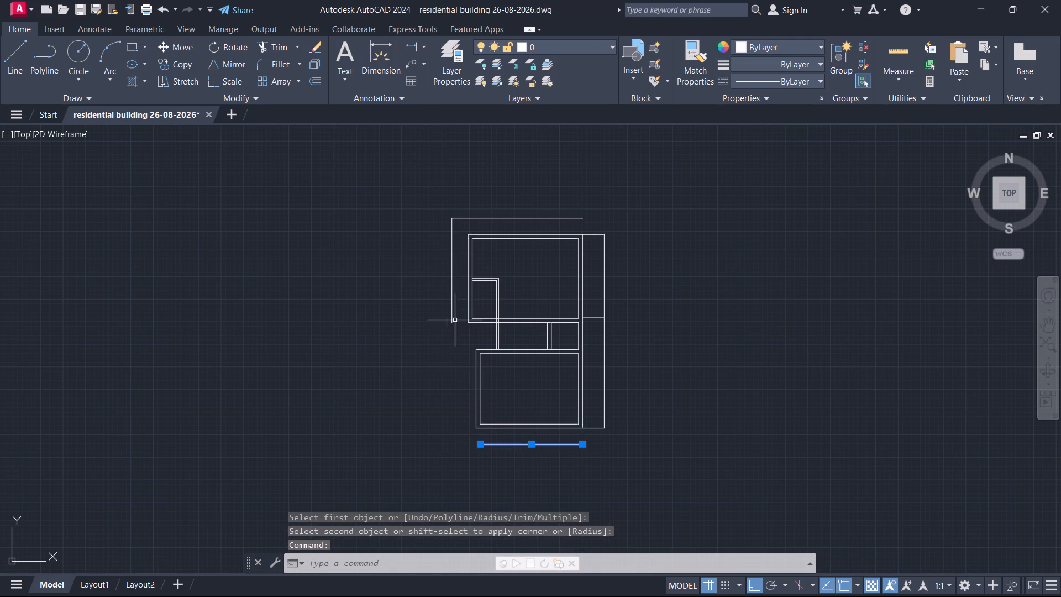
click(451, 318)
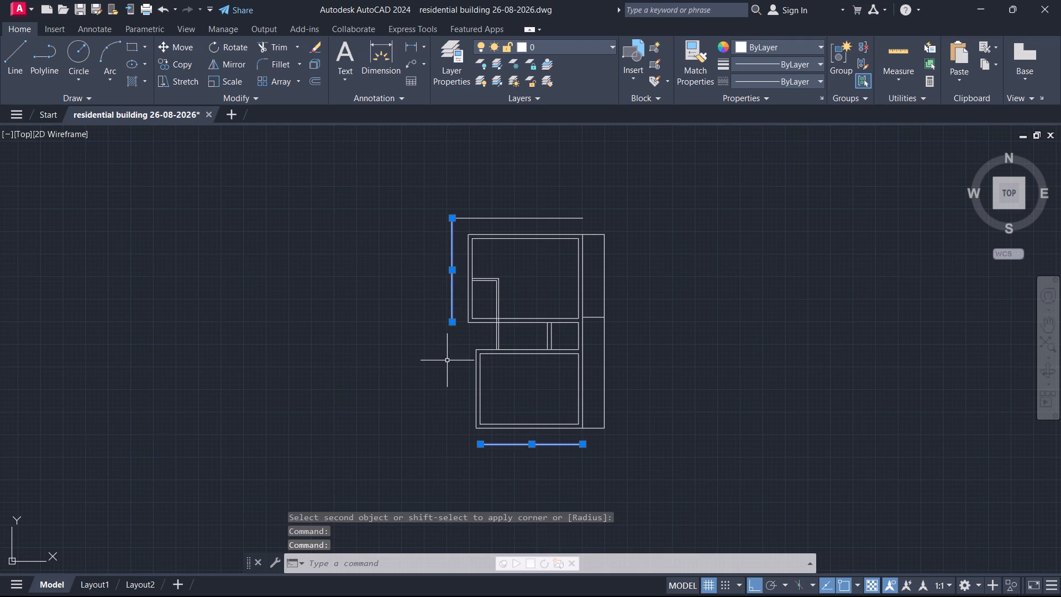
key(Escape)
key(space)
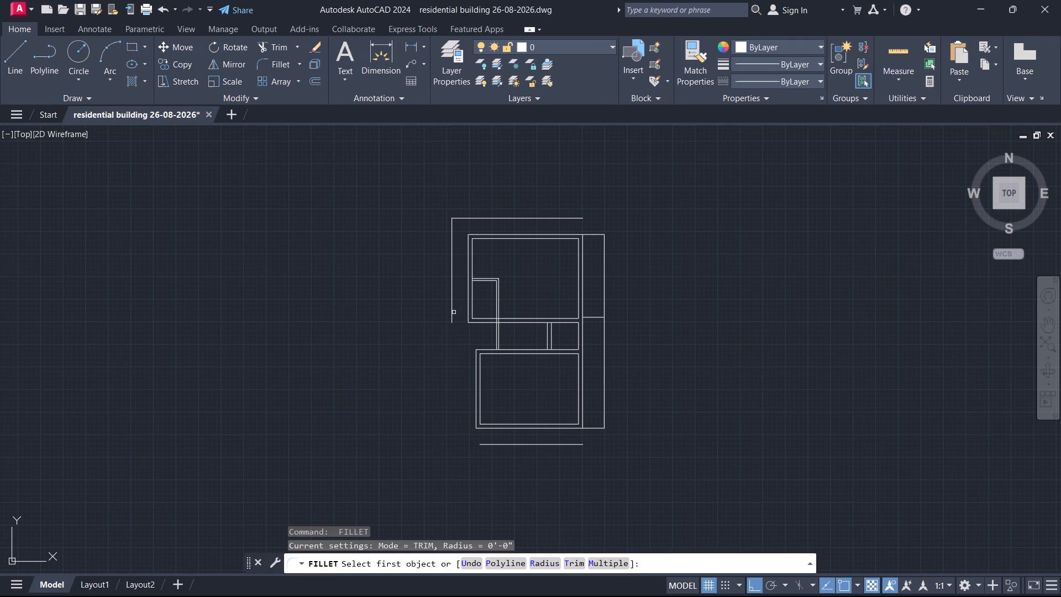
click(453, 312)
click(501, 446)
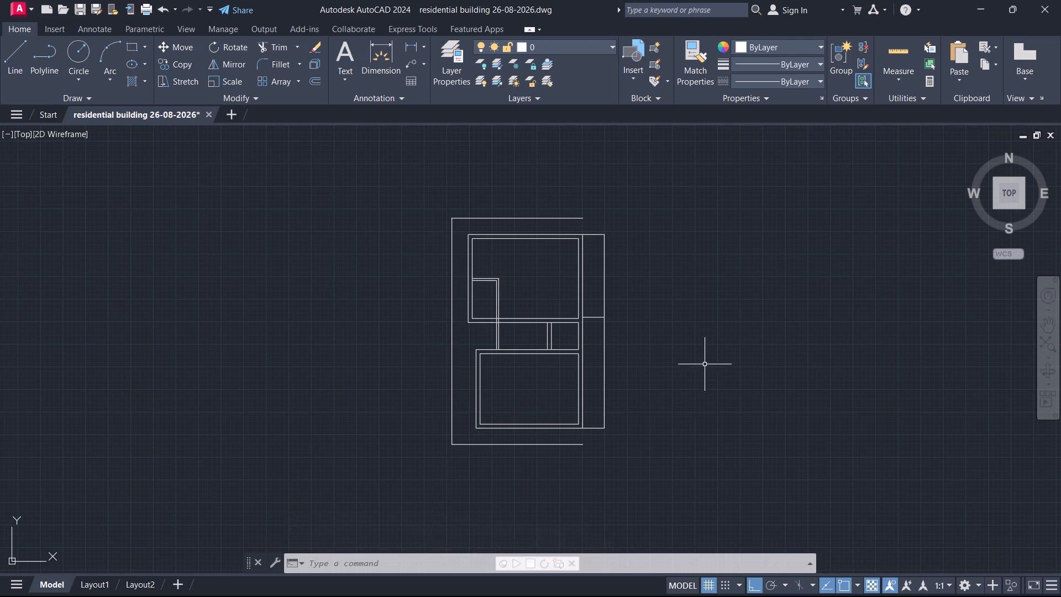
Offset the top, left and bottom lines of the existing boundary around the floor plan 3' outward.
scroll(706, 362, down, 1)
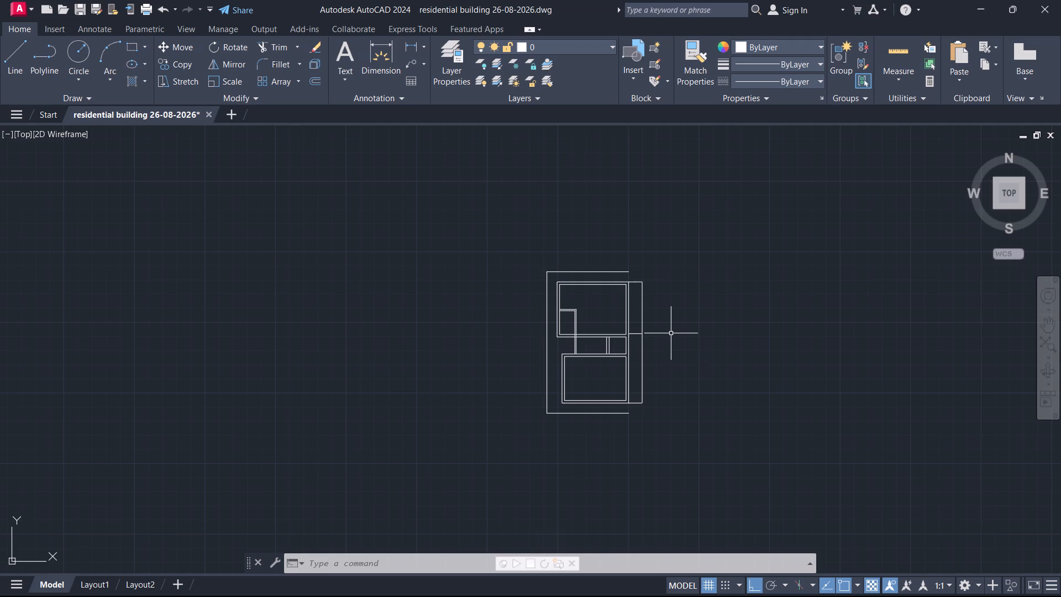
key(space)
key(space)
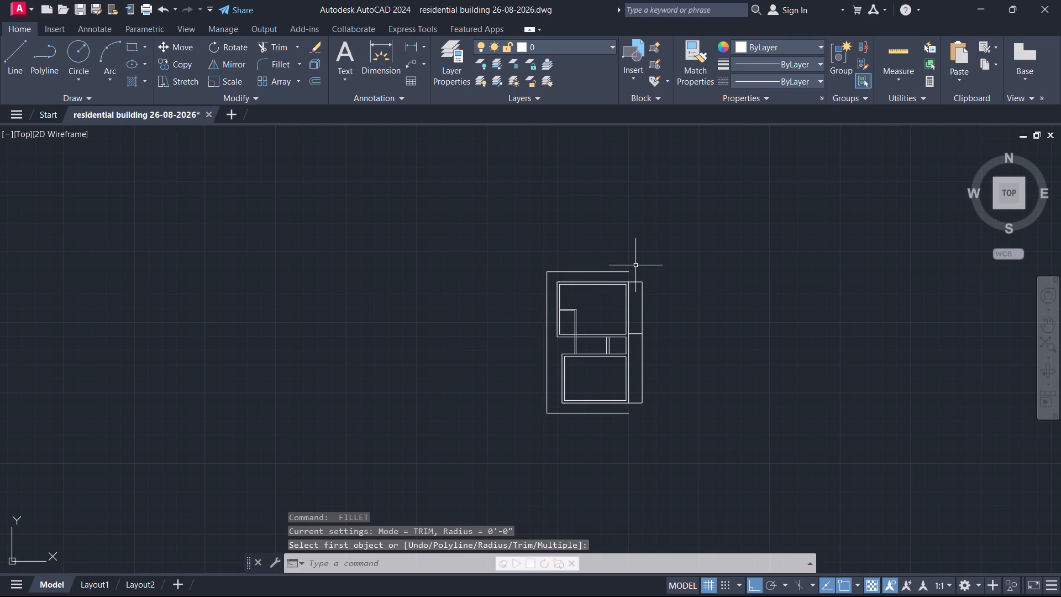
key(o)
key(Return)
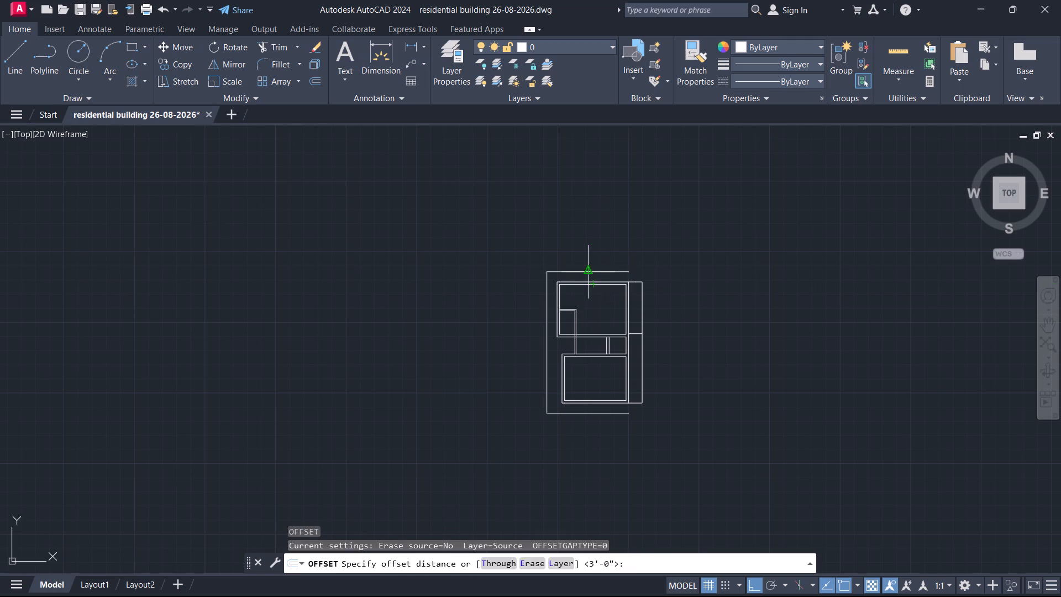
click(591, 266)
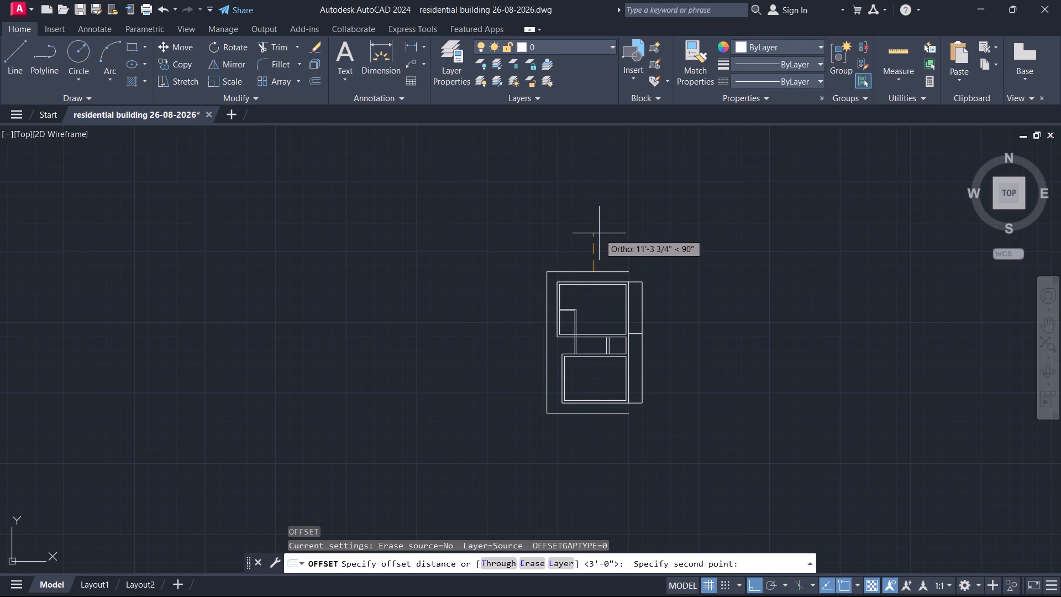
text(3')
key(Return)
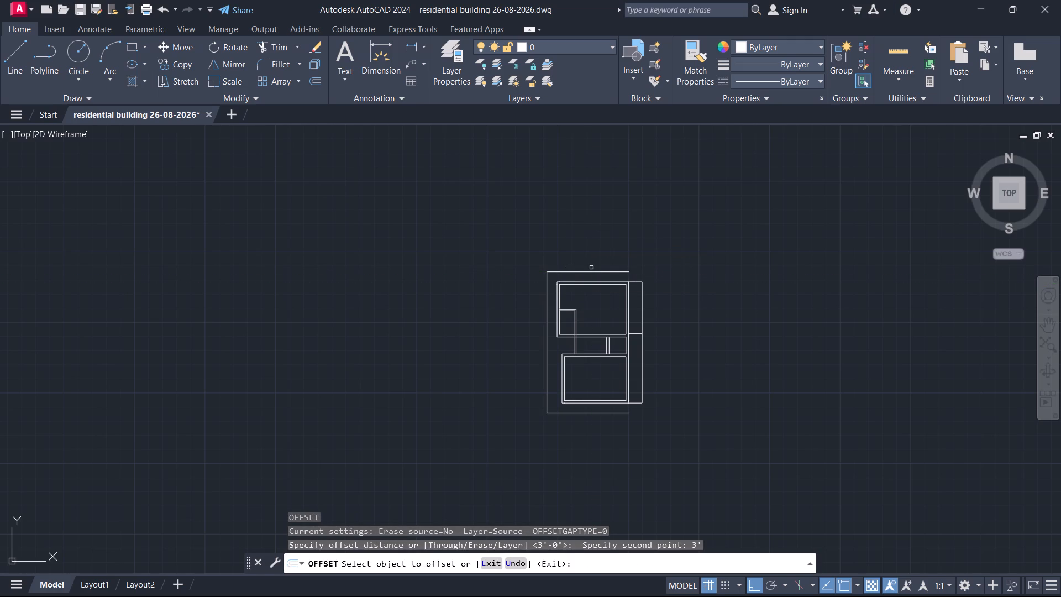
click(593, 271)
click(597, 247)
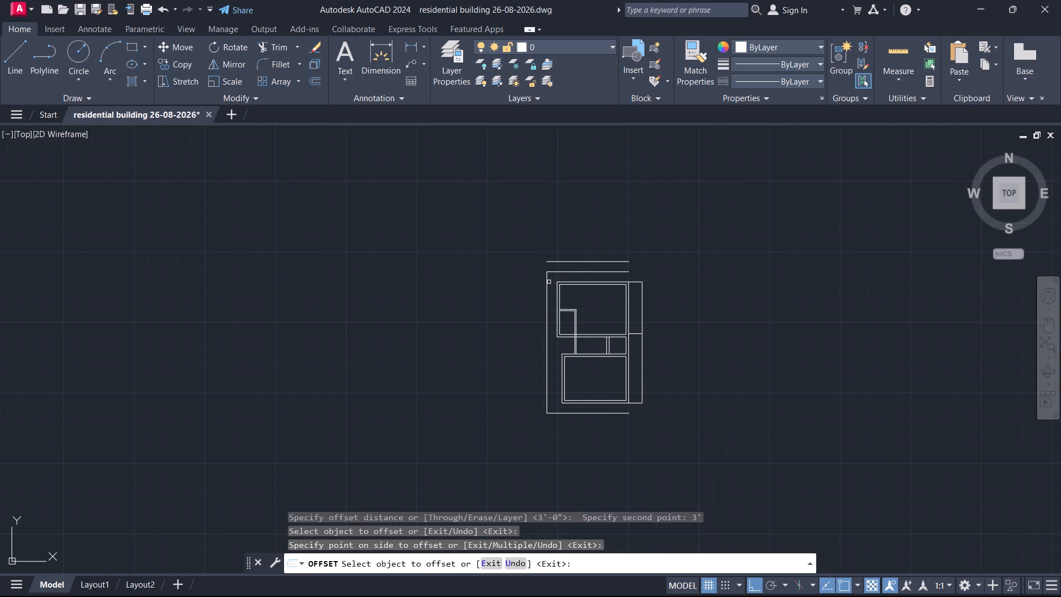
click(547, 282)
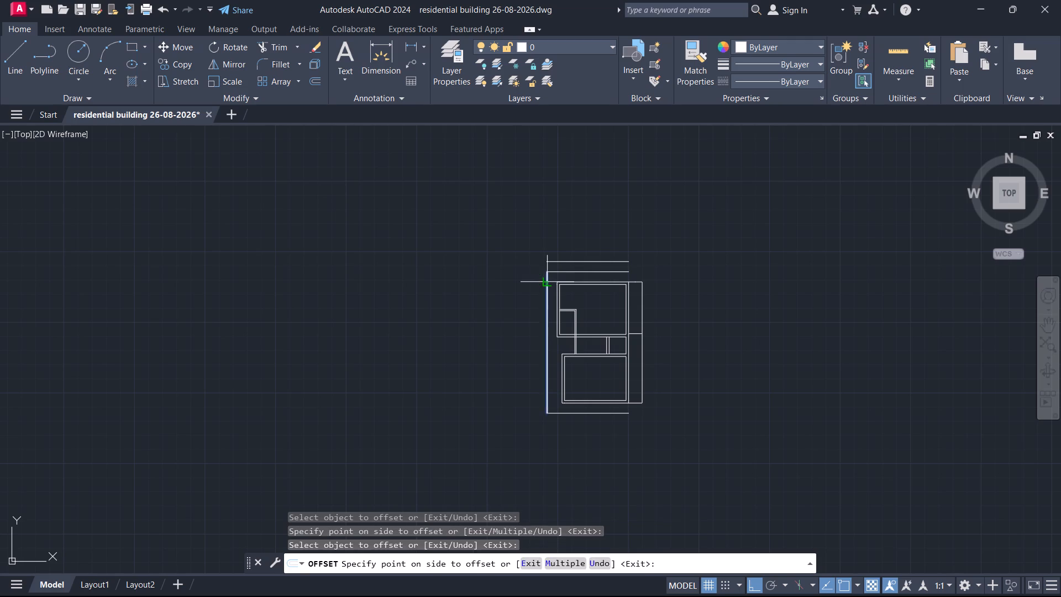
click(491, 298)
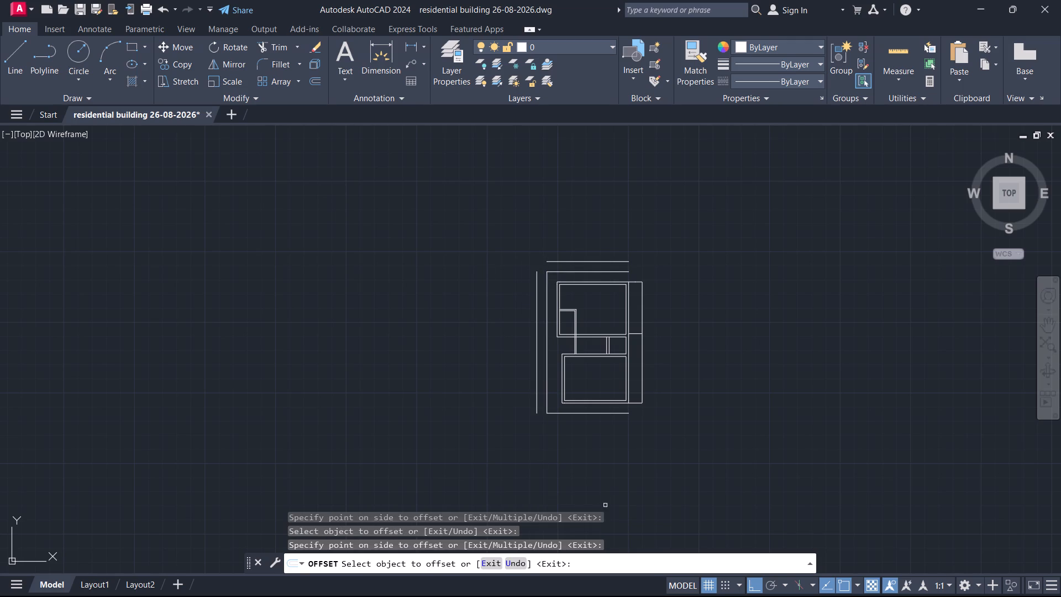
click(597, 415)
click(593, 445)
Offset the three outermost boundary lines (bottom, left and top) 9" outward to form a double wall line.
key(space)
key(space)
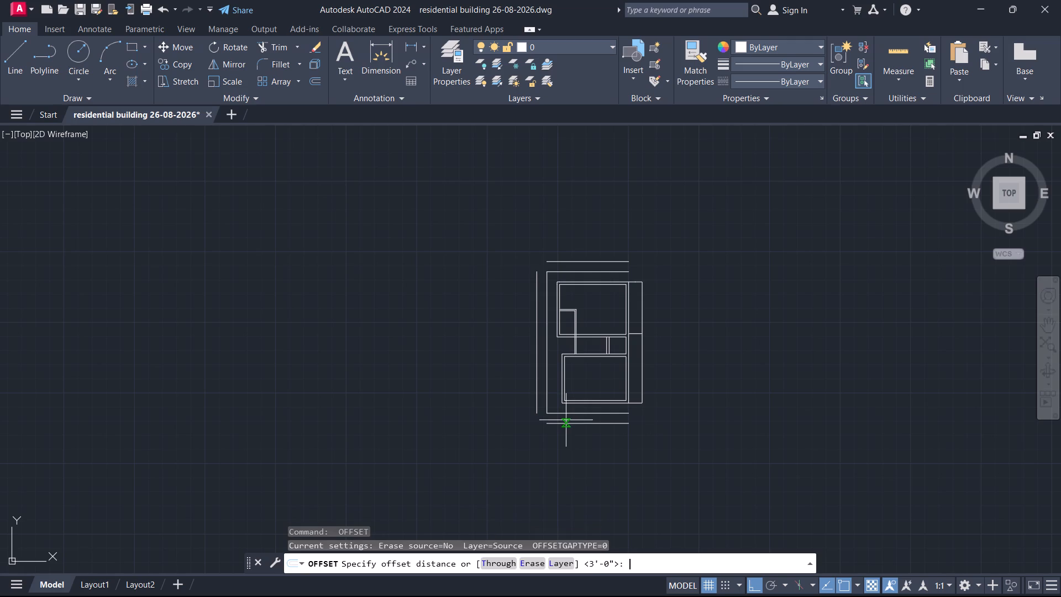
click(584, 426)
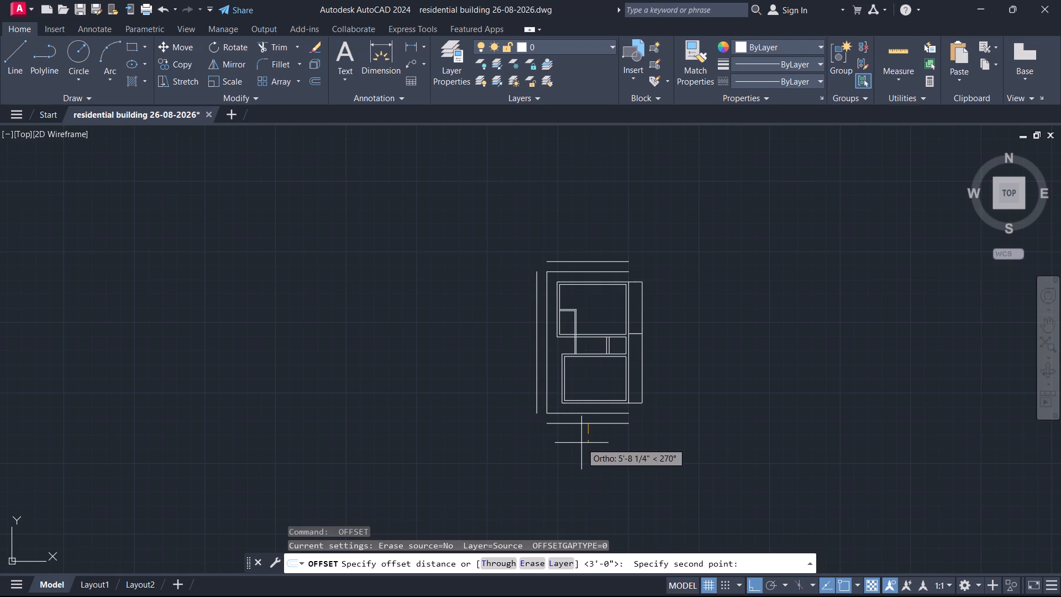
key(9)
key(shift+quotedbl)
key(Return)
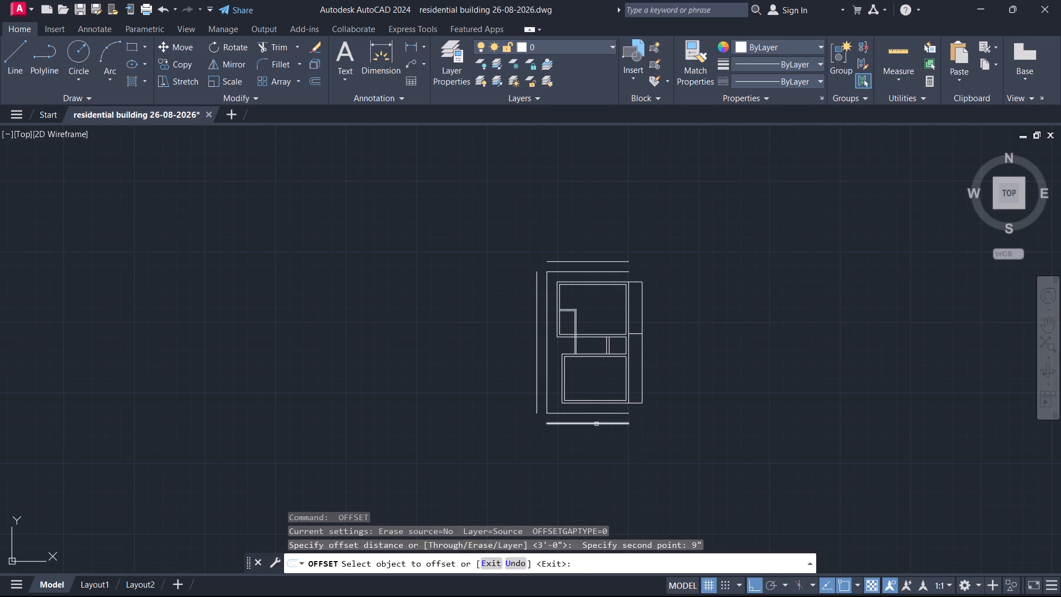
click(596, 424)
click(595, 442)
click(536, 389)
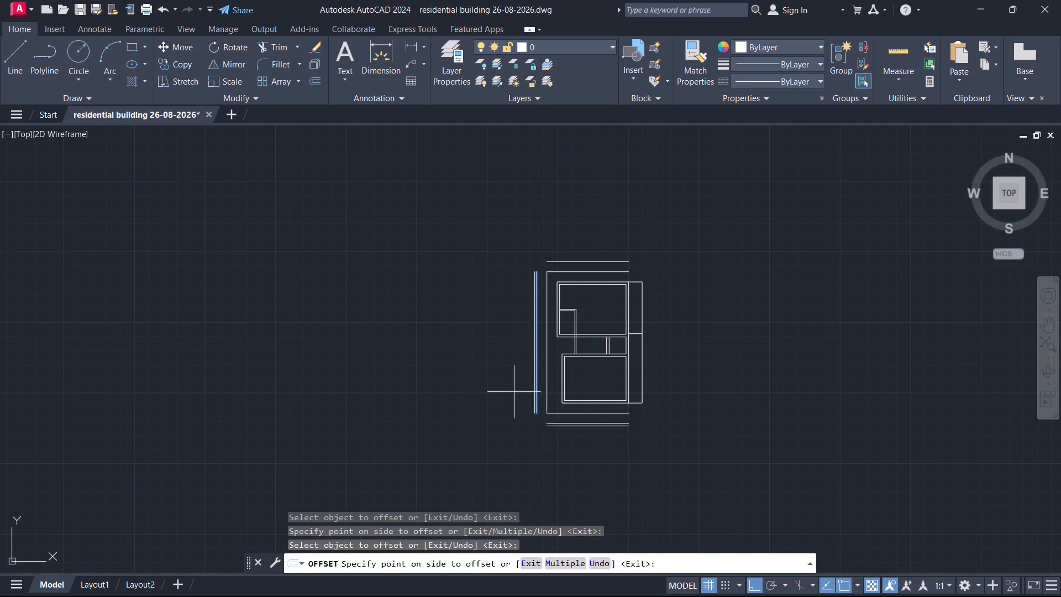
click(512, 393)
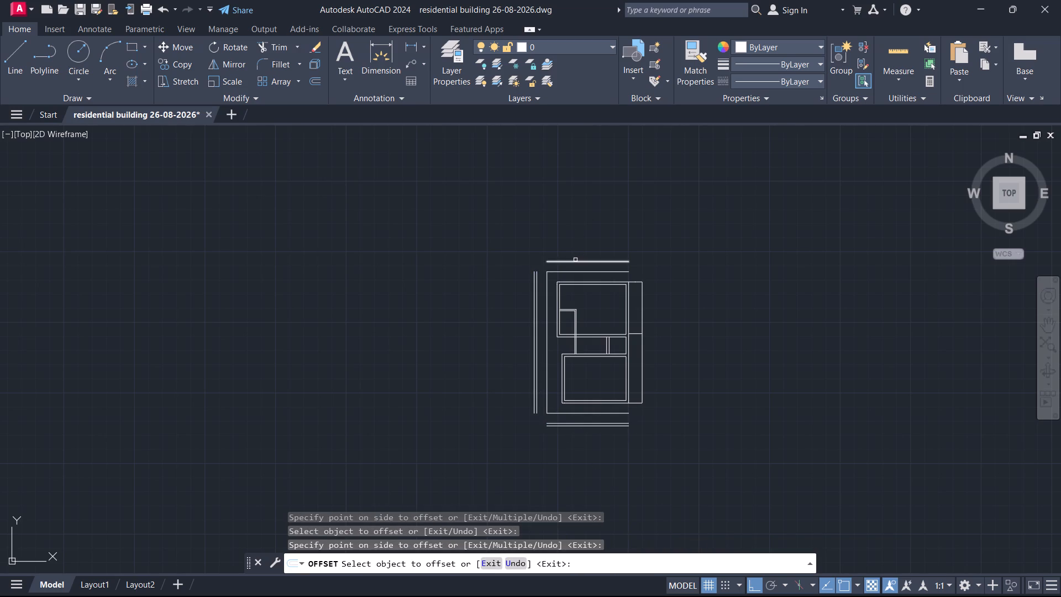
click(575, 260)
click(582, 236)
key(Escape)
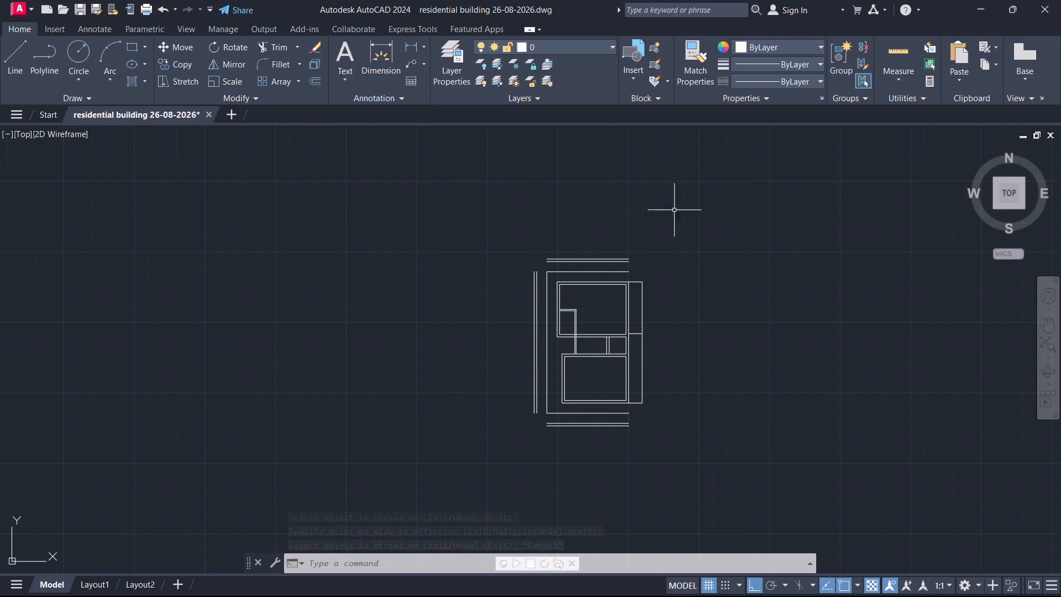
Fillet the double wall's inner and outer line pairs at zero radius at the boundary's upper-left corner.
text(ee)
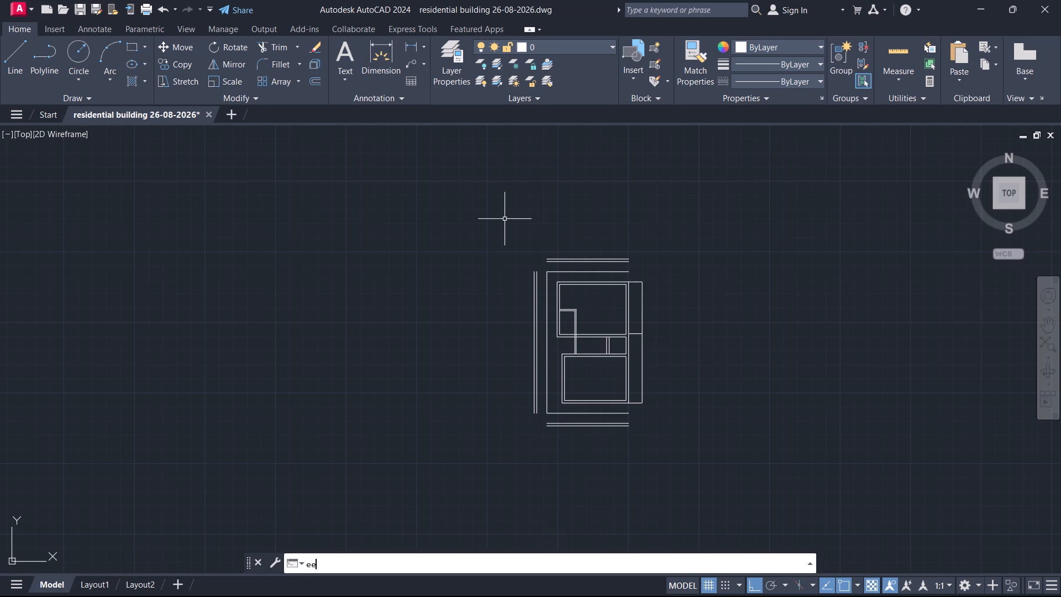
key(Escape)
key(Escape)
key(f)
text(ill)
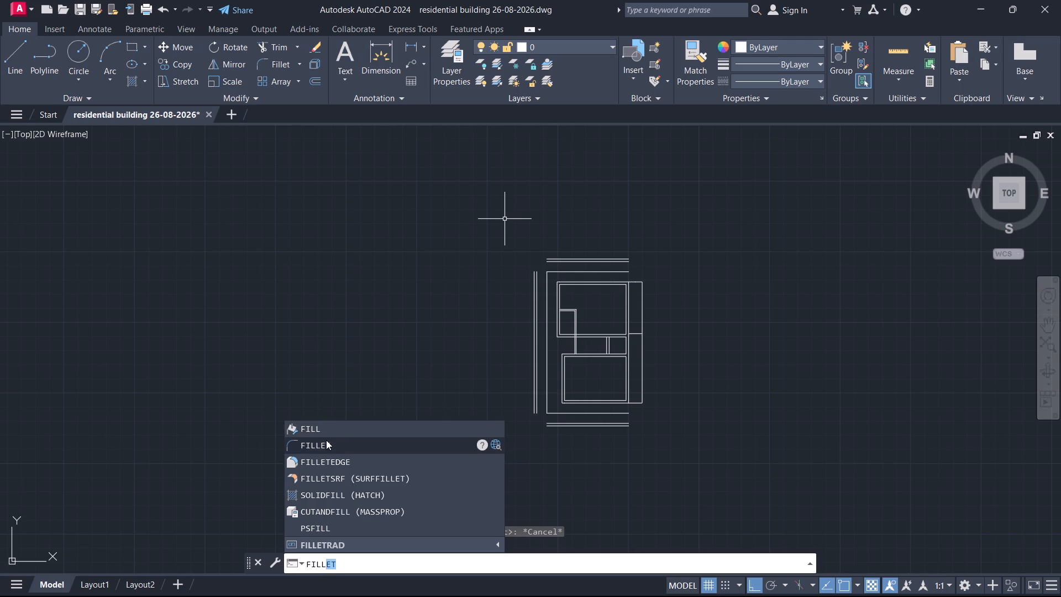
click(326, 440)
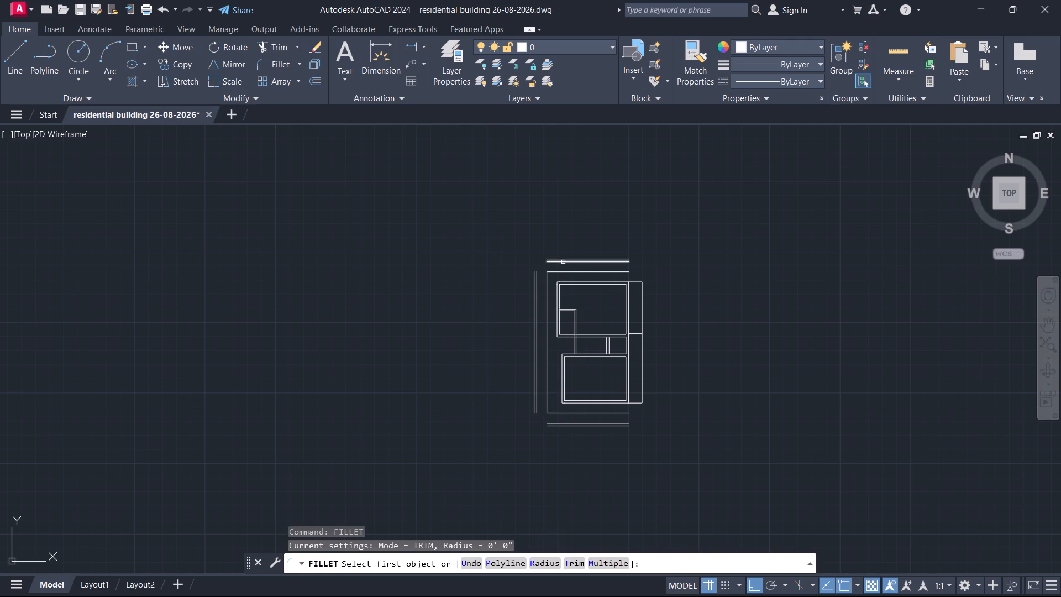
click(563, 261)
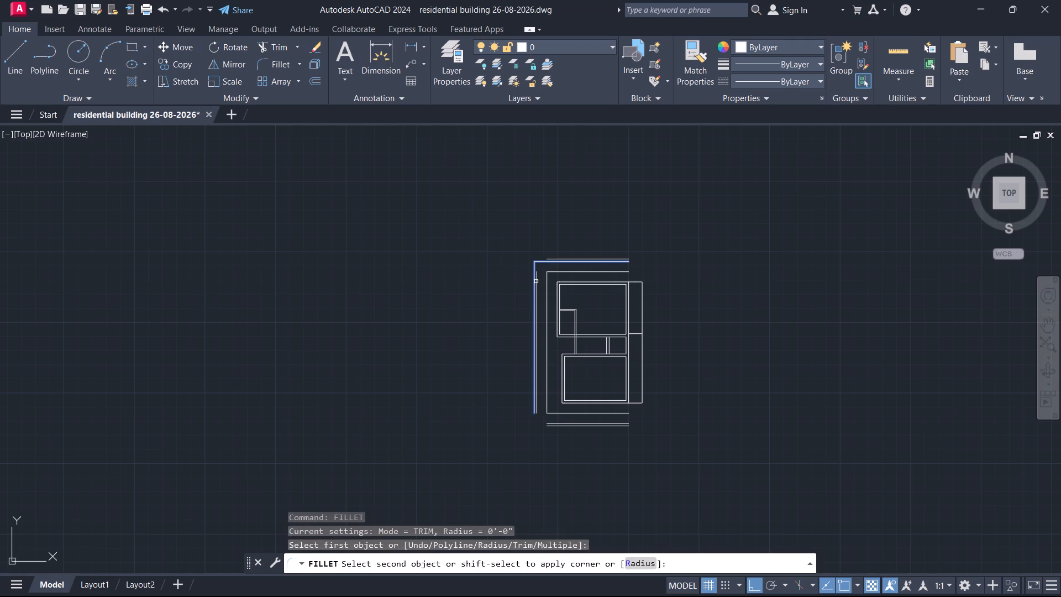
click(538, 280)
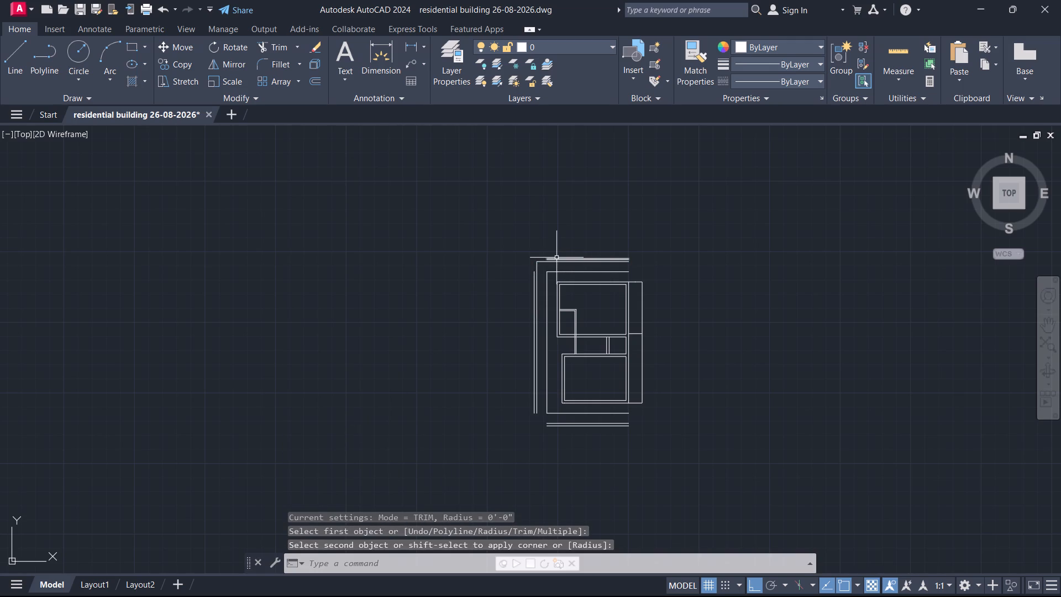
key(space)
click(556, 258)
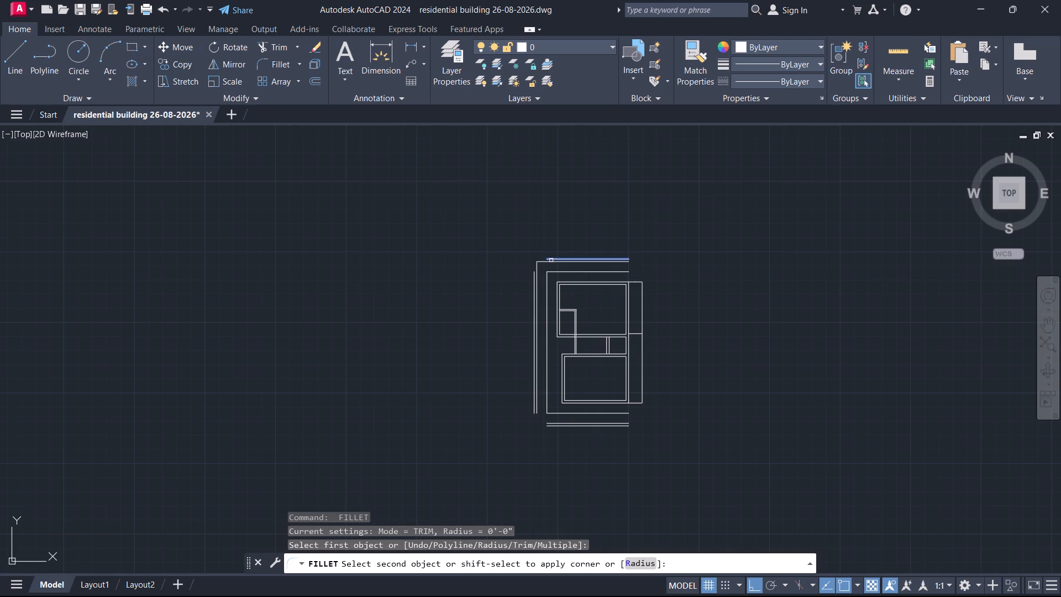
click(534, 281)
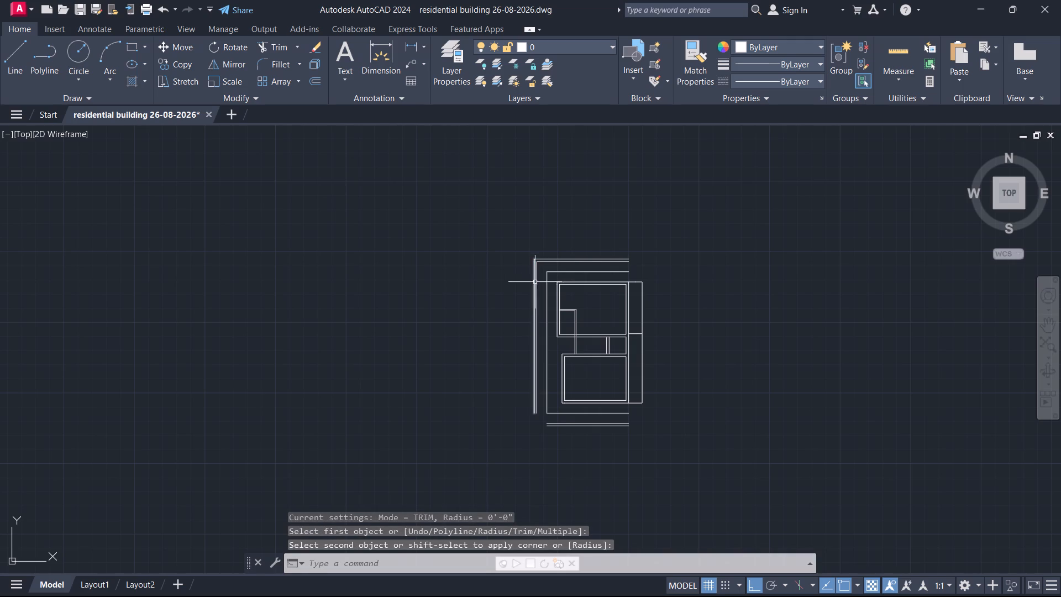
Fillet the double wall's inner and outer line pairs at zero radius at the boundary's lower-left corner.
scroll(534, 422, up, 2)
key(space)
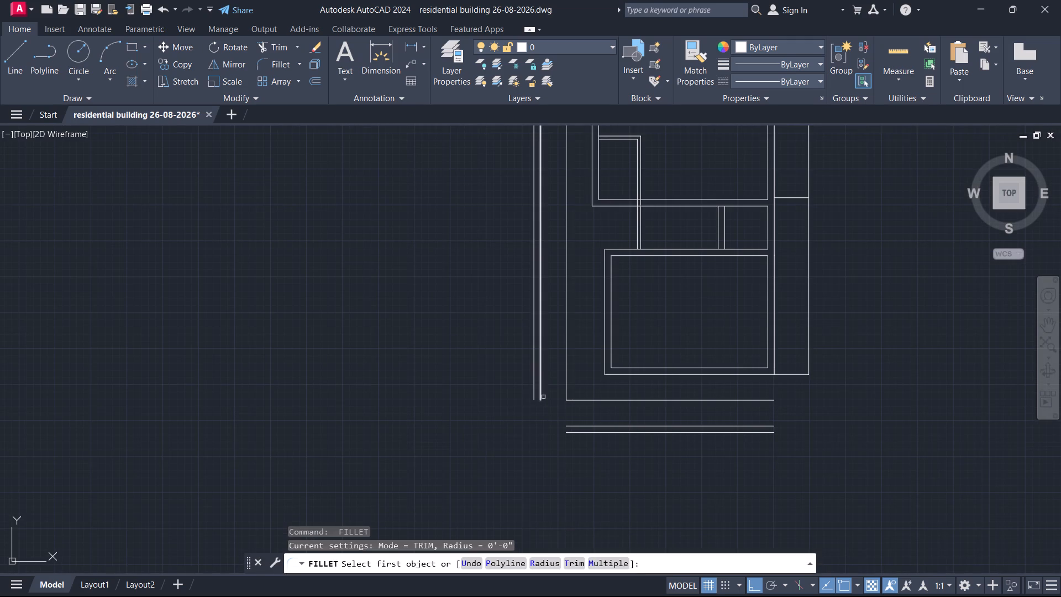
click(538, 396)
click(543, 397)
click(542, 399)
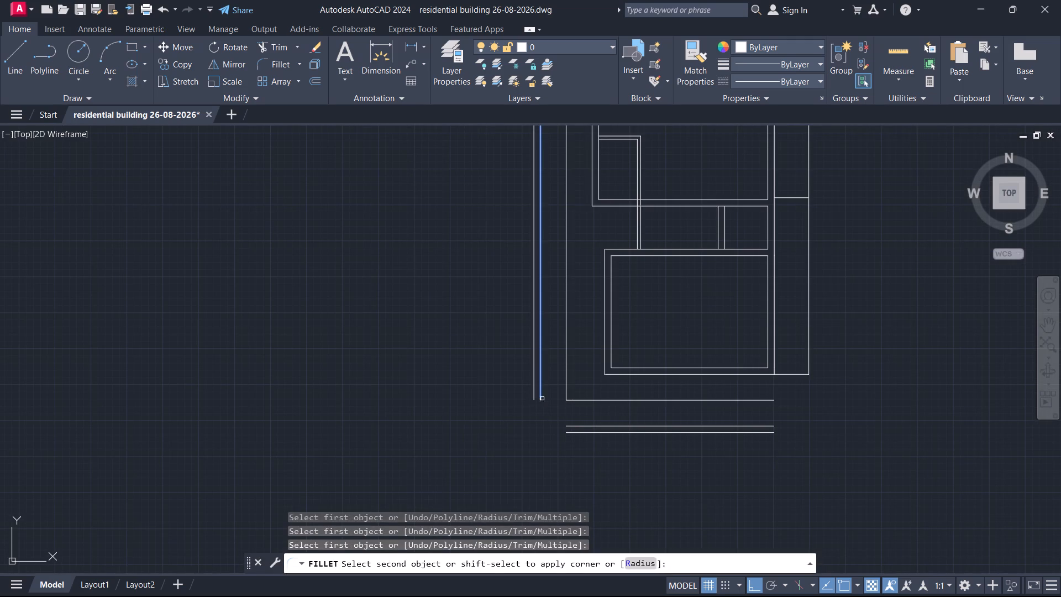
click(572, 427)
key(space)
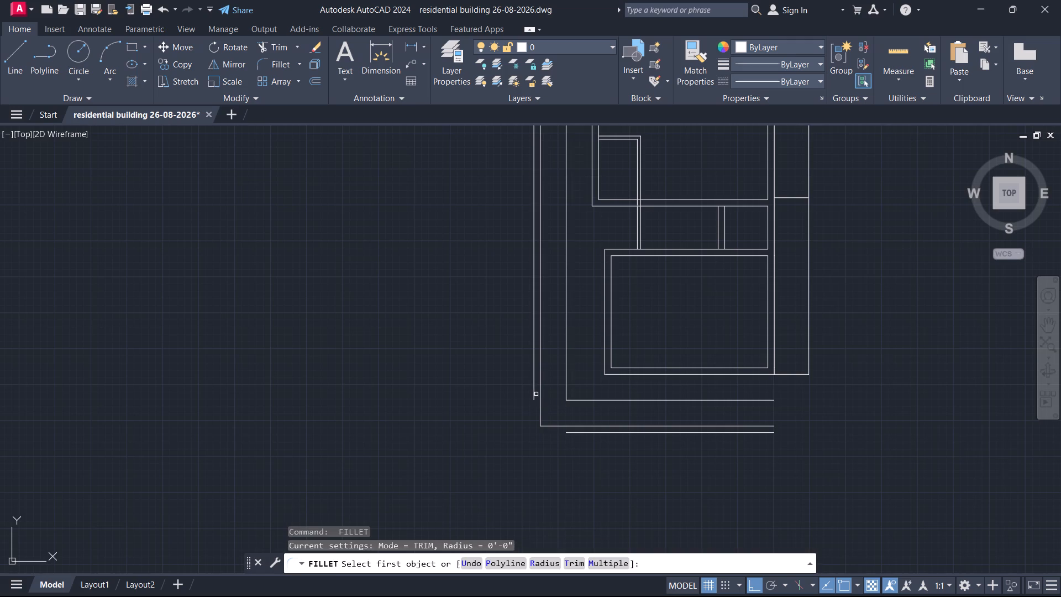
click(534, 395)
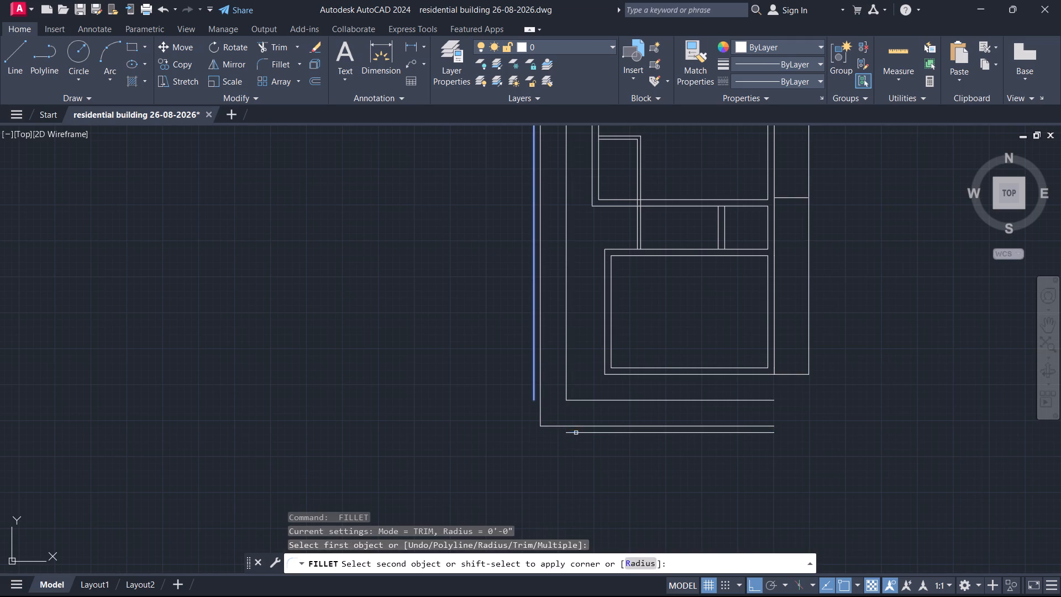
click(576, 432)
key(Escape)
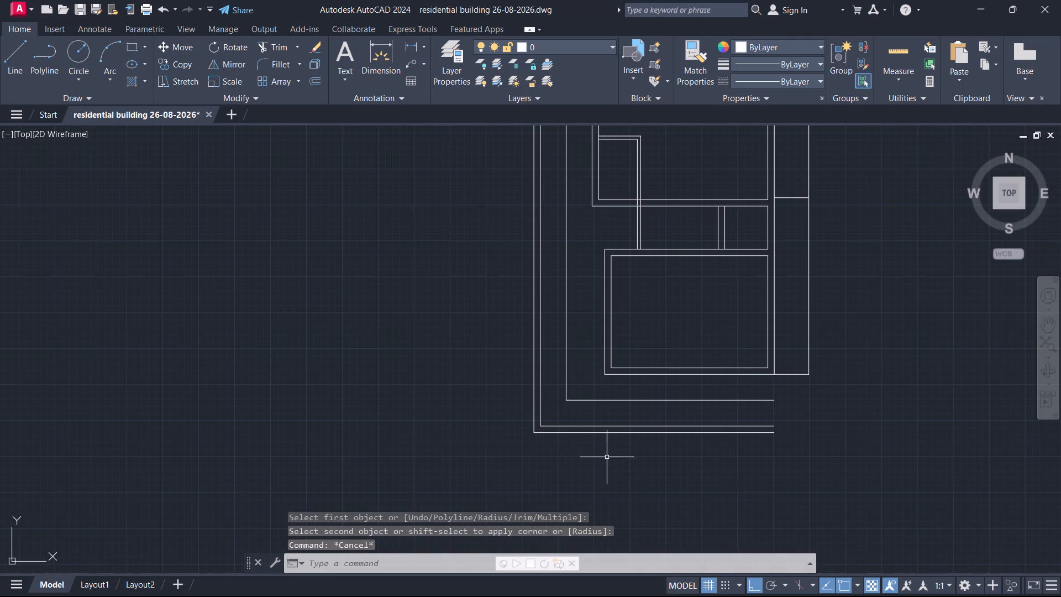
Start a line at the open end of the innermost top boundary line and draw a 9" segment to the right.
scroll(607, 457, down, 2)
middle_drag(732, 367, 649, 348)
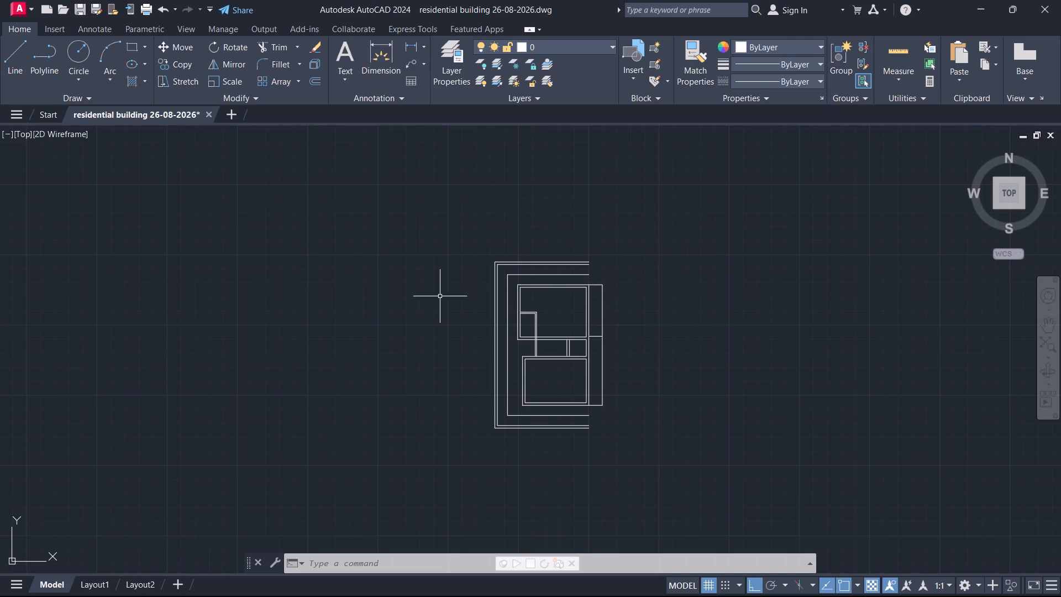
scroll(508, 316, up, 2)
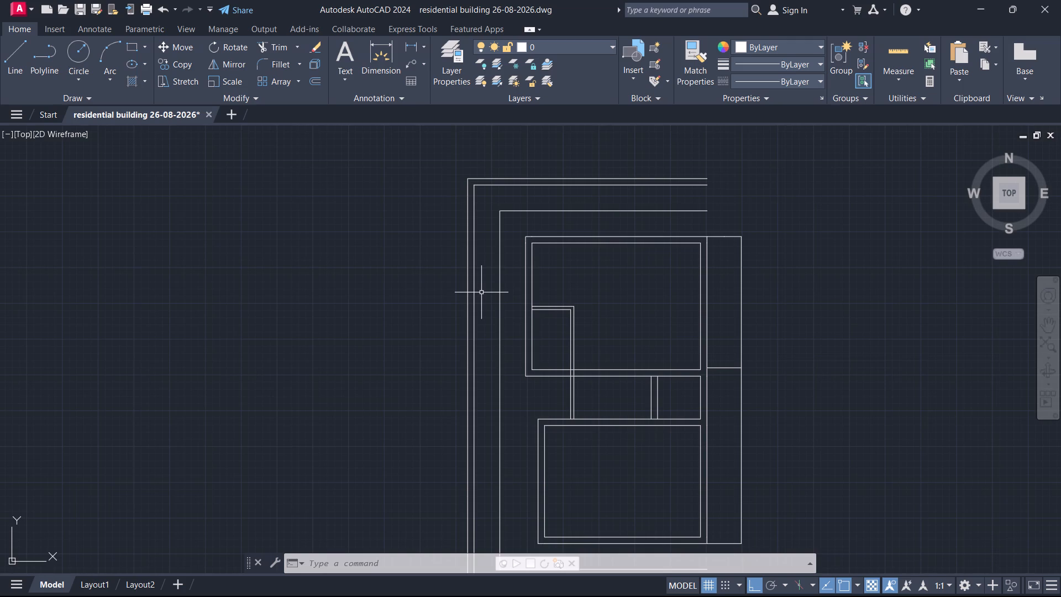
scroll(434, 277, down, 2)
middle_drag(613, 274, 586, 277)
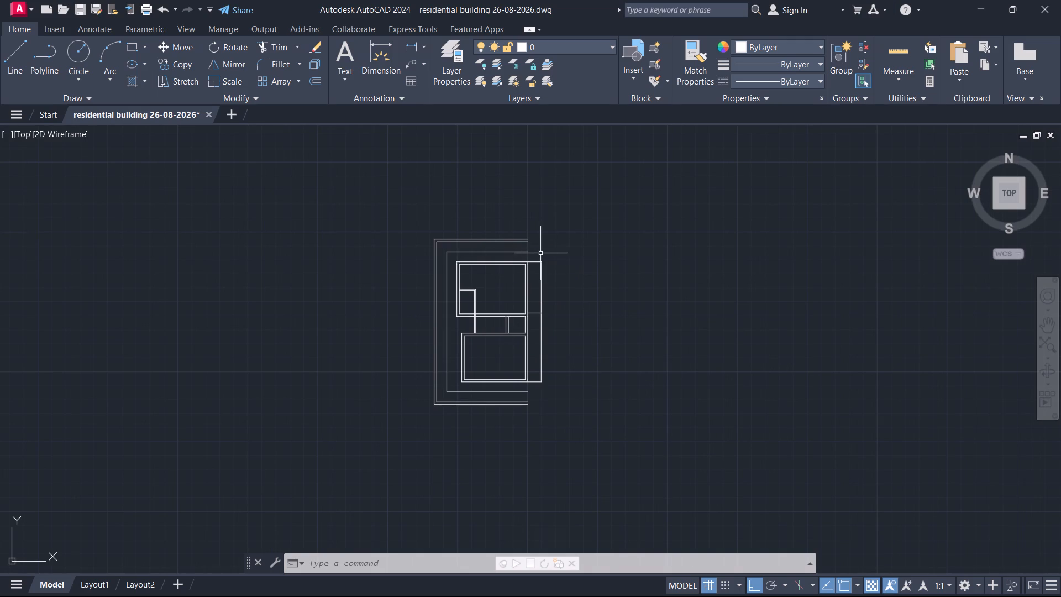
scroll(528, 256, up, 2)
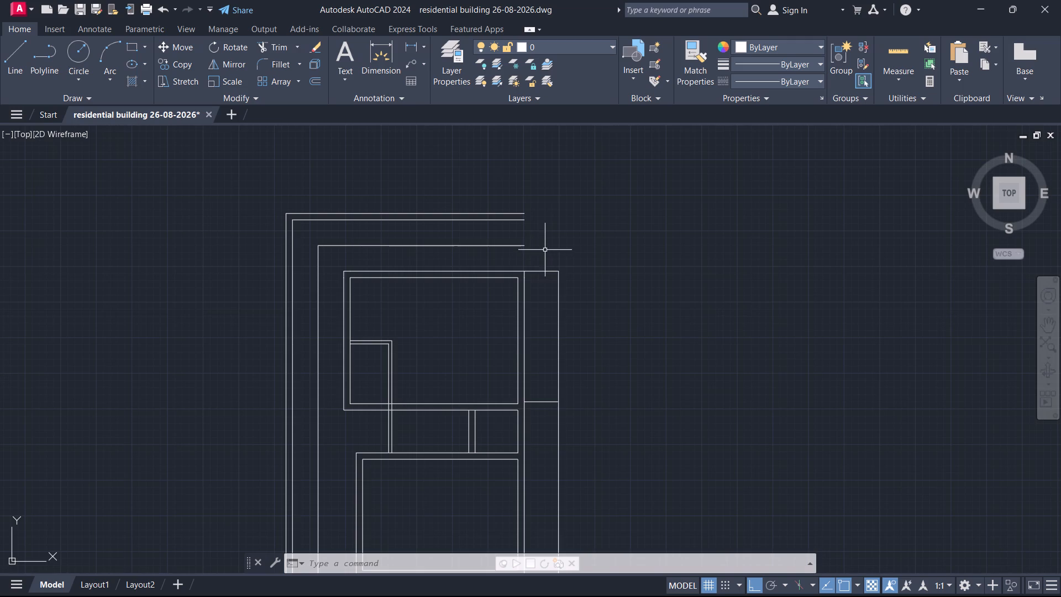
key(l)
key(Return)
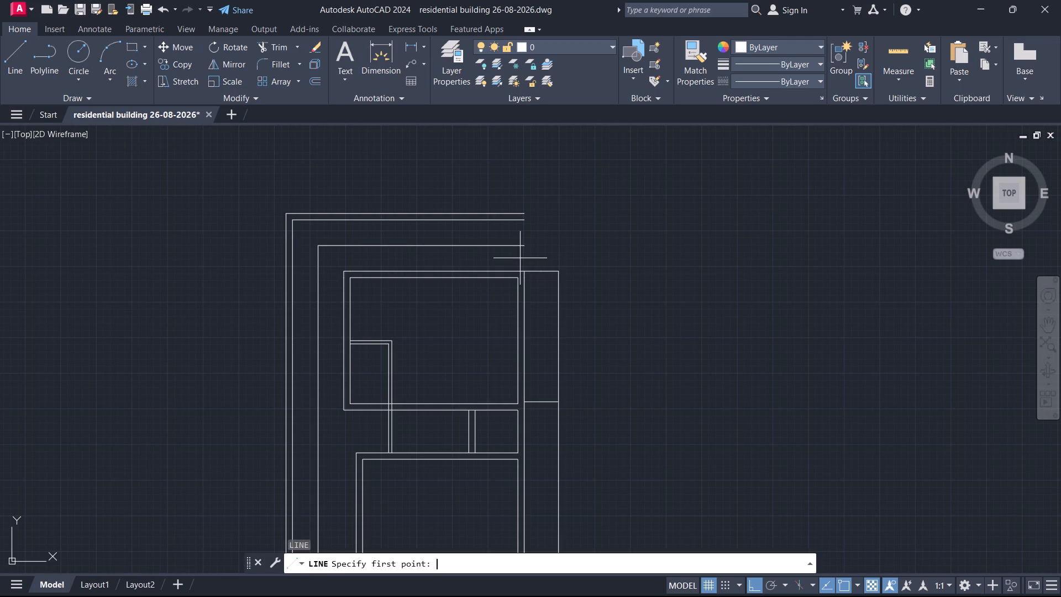
click(526, 243)
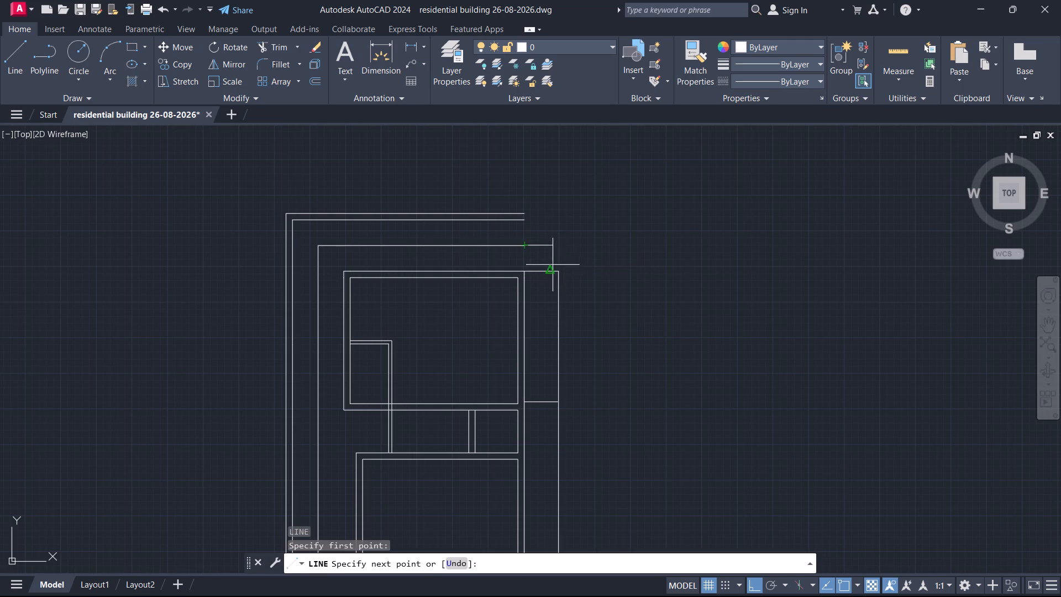
click(561, 245)
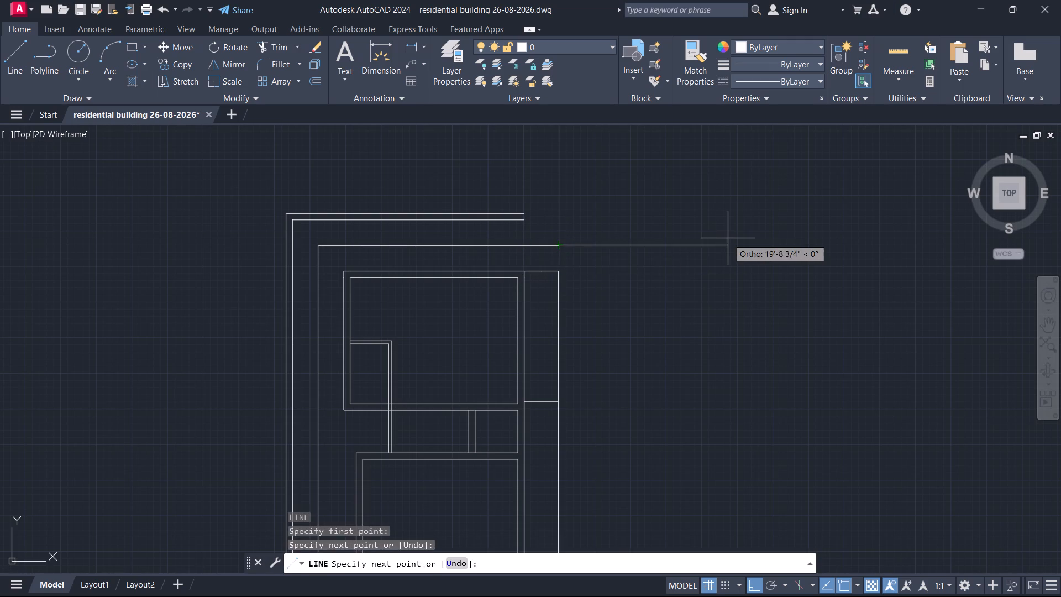
scroll(728, 238, down, 1)
middle_drag(728, 238, 612, 229)
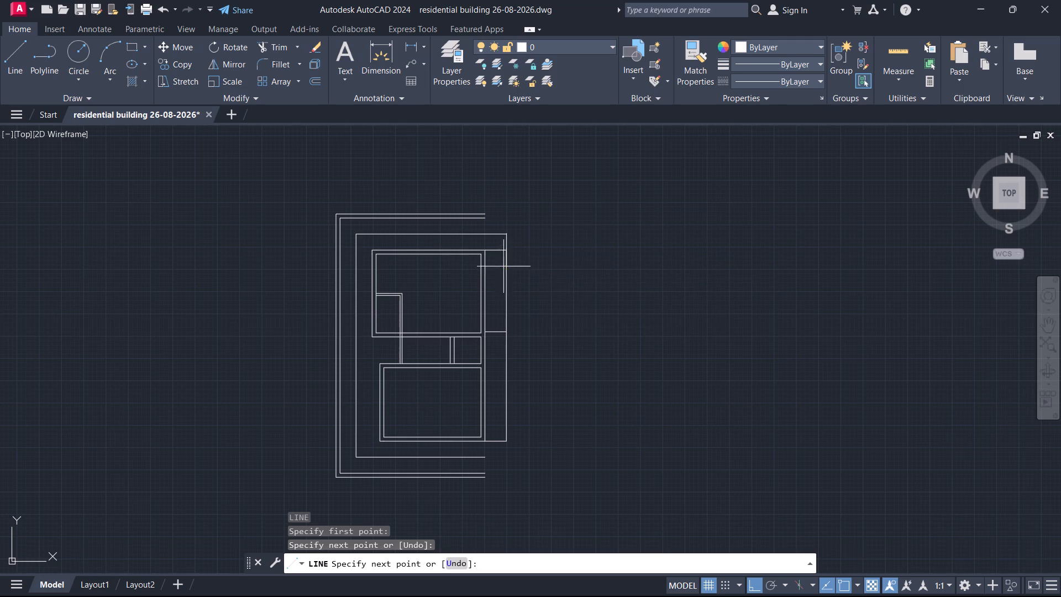
key(ctrl+z)
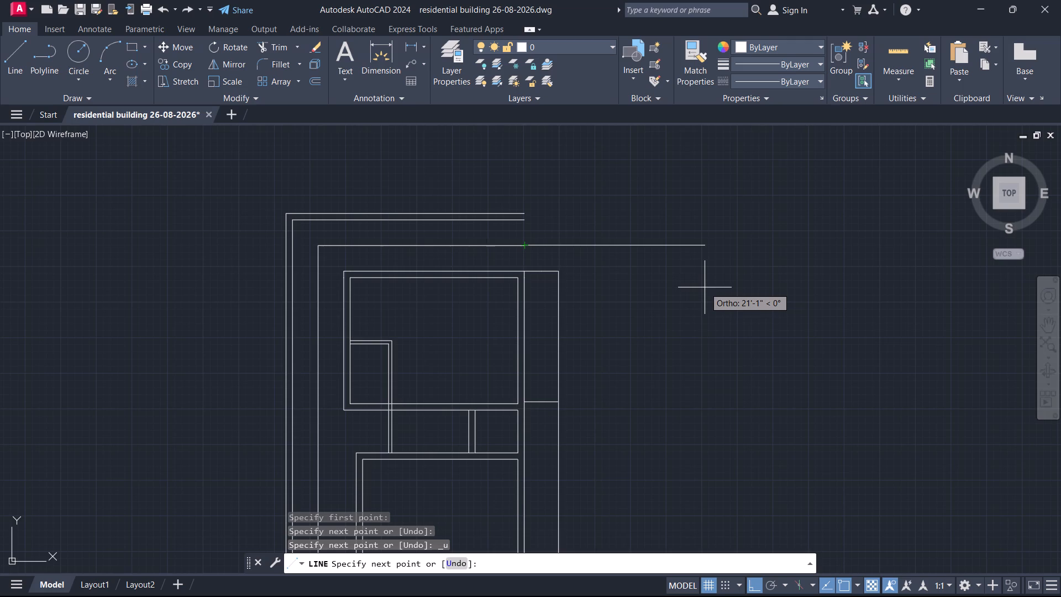
key(9)
key(shift+quotedbl)
key(Return)
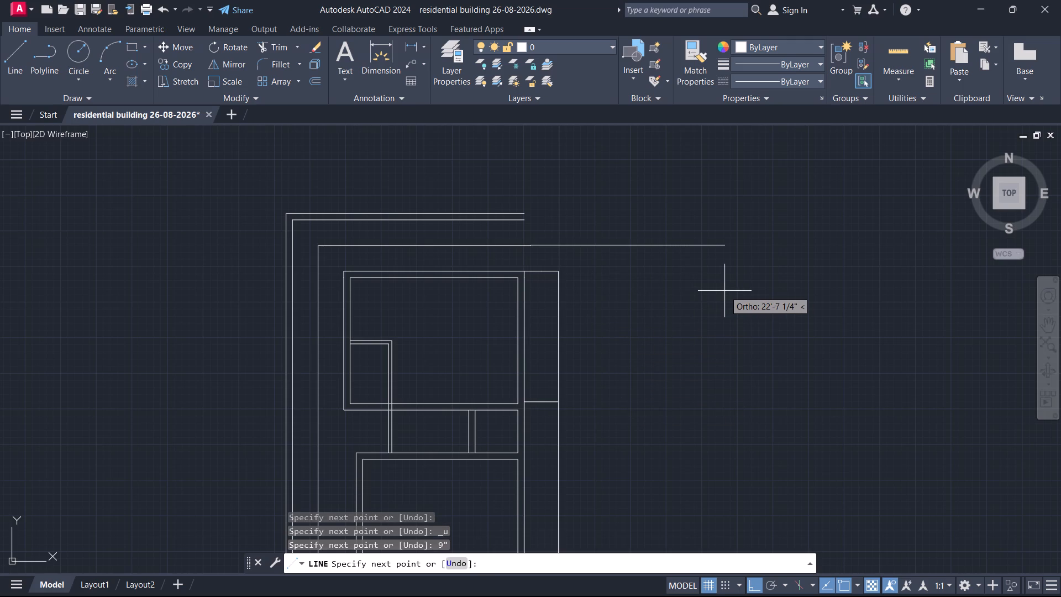
Continue the top boundary line to the right with consecutive 14'3" and 9" segments.
middle_drag(724, 291, 624, 290)
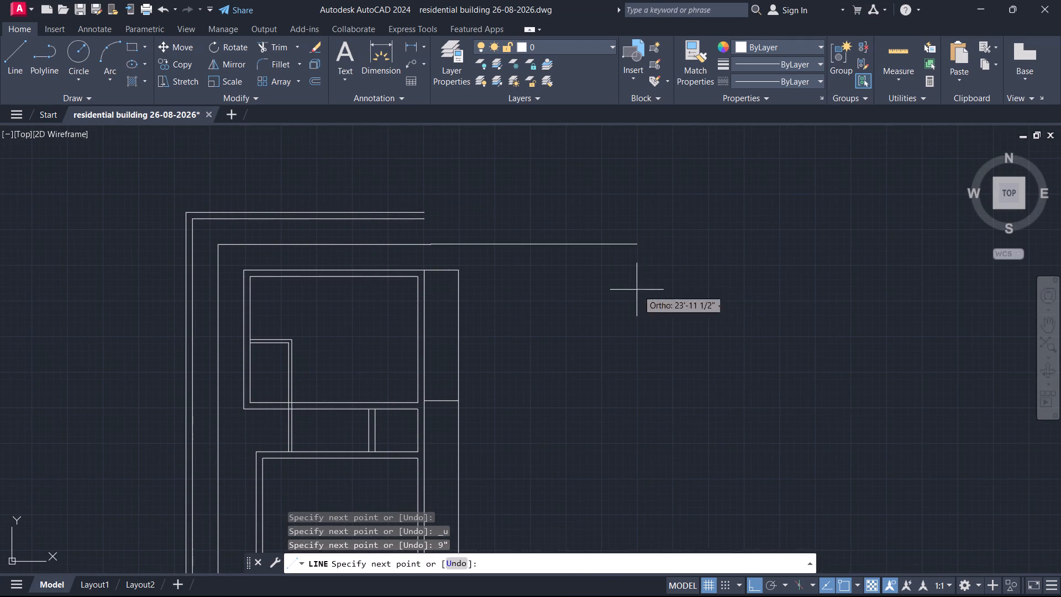
text(14)
text('3)
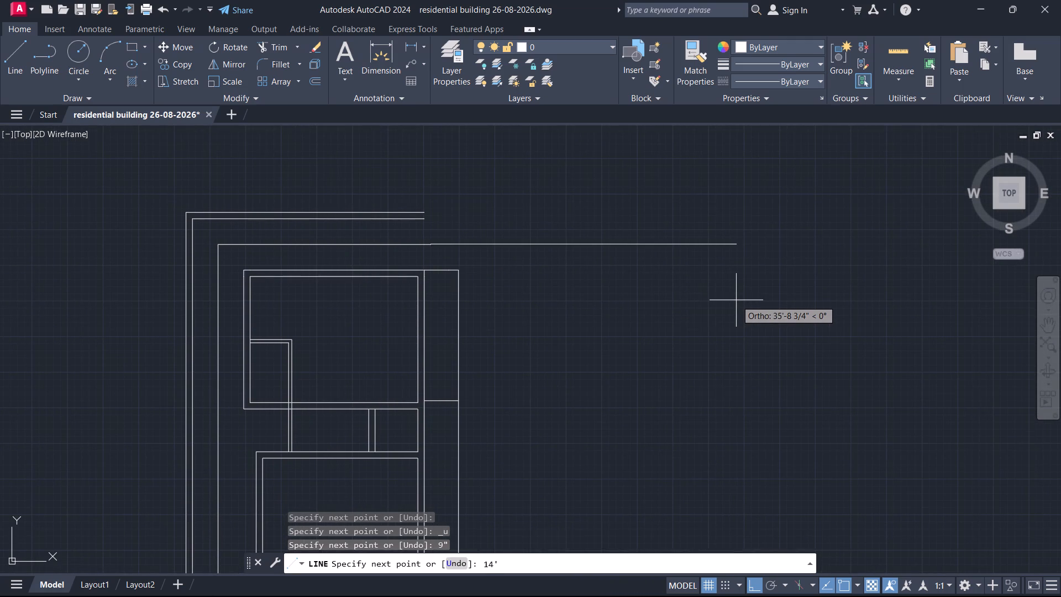
key(shift+quotedbl)
key(Return)
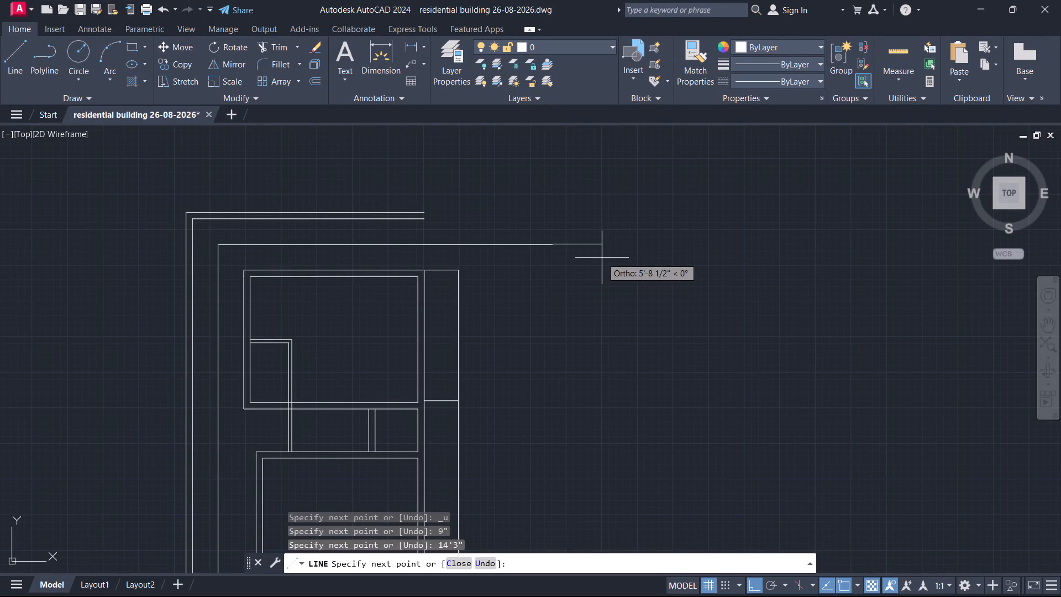
key(9)
key(shift+quotedbl)
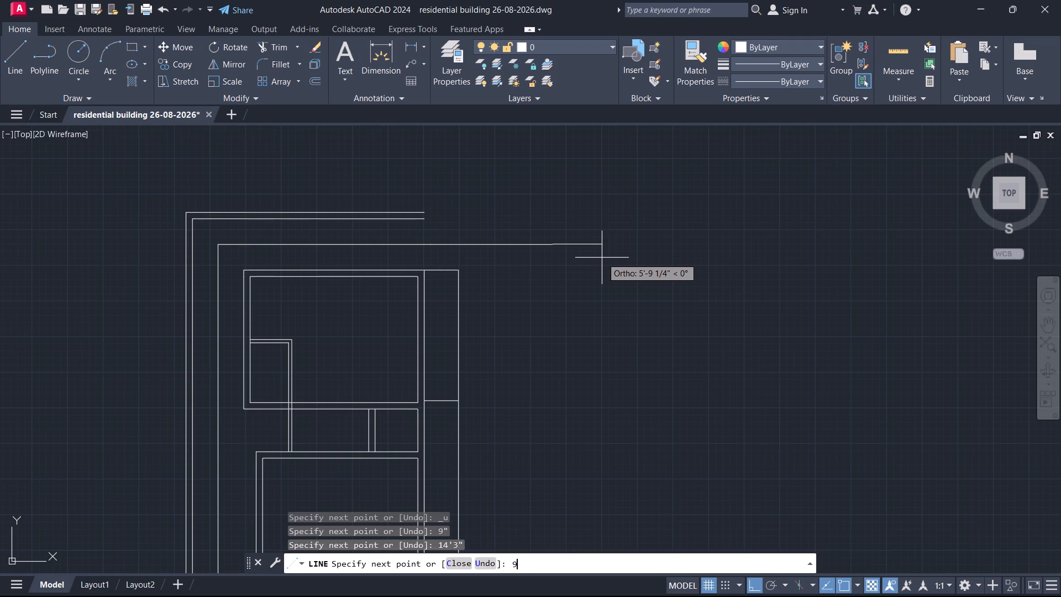
key(Return)
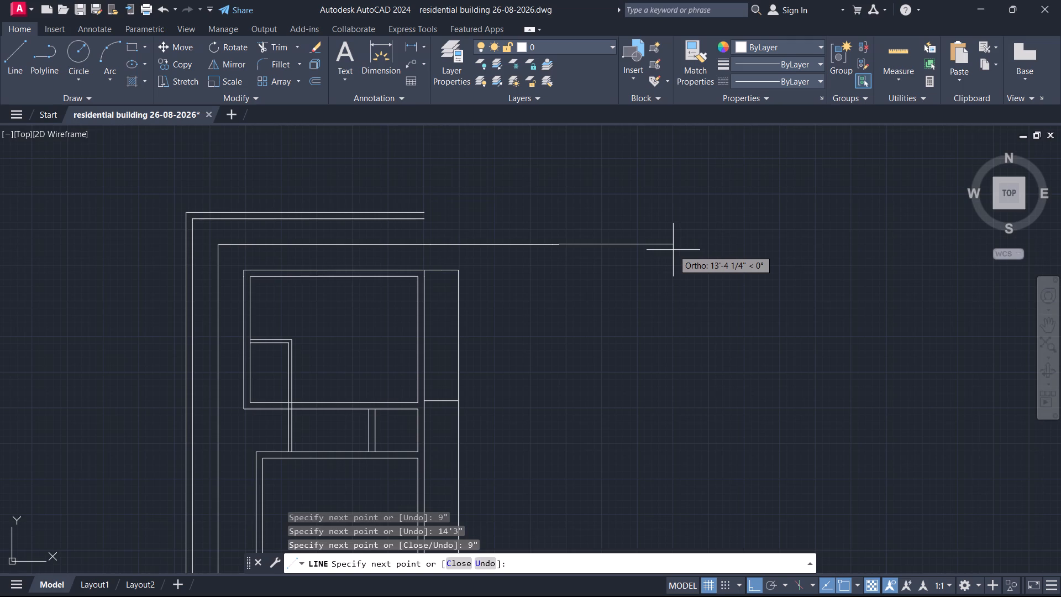
Continue the same line to the right with consecutive 9'3", 4.5" and 8'4.5" segments.
text(9'3")
key(Return)
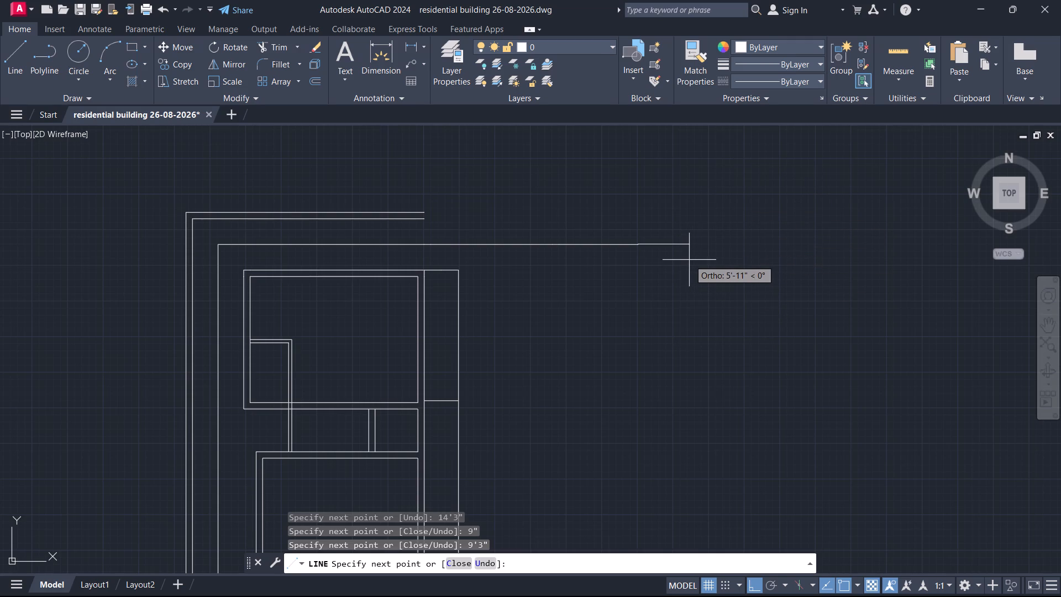
text(4.5")
key(Return)
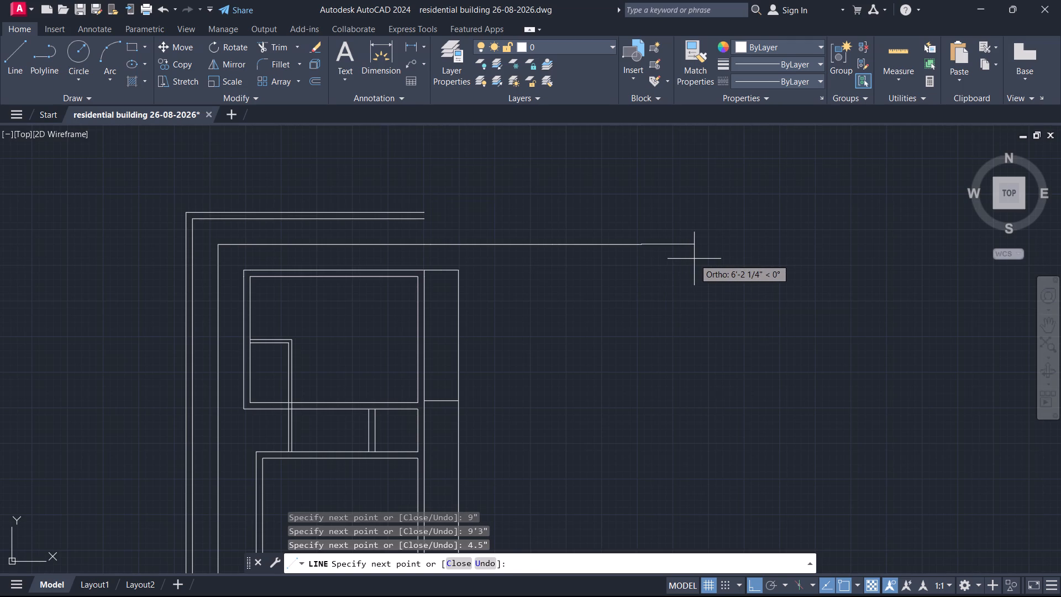
text(8'4.5)
key(shift+quotedbl)
key(Return)
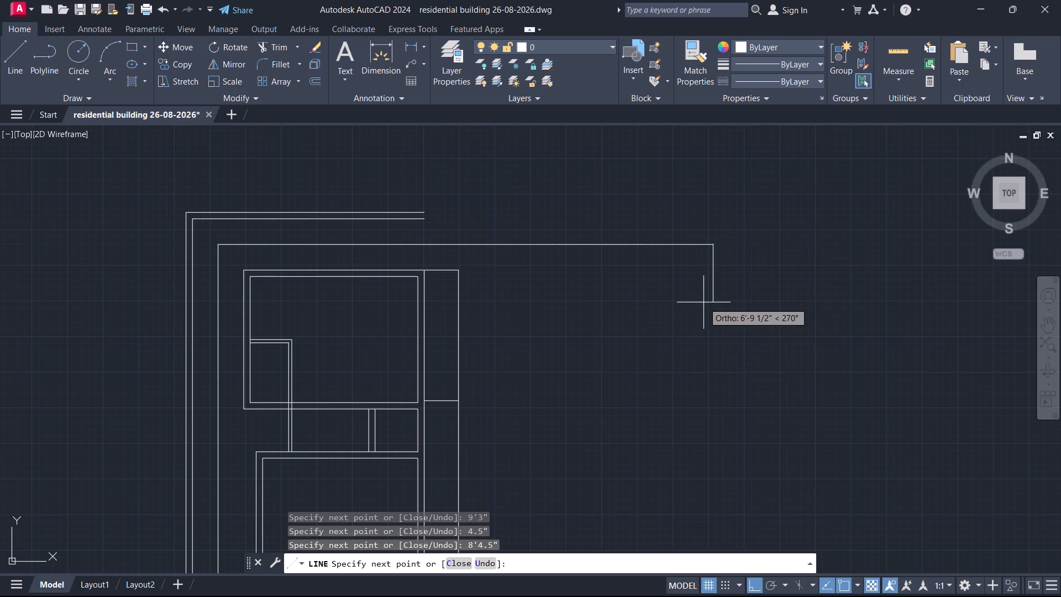
Draw a vertical segment straight down from the extended line's right end and finish the line.
scroll(721, 280, down, 1)
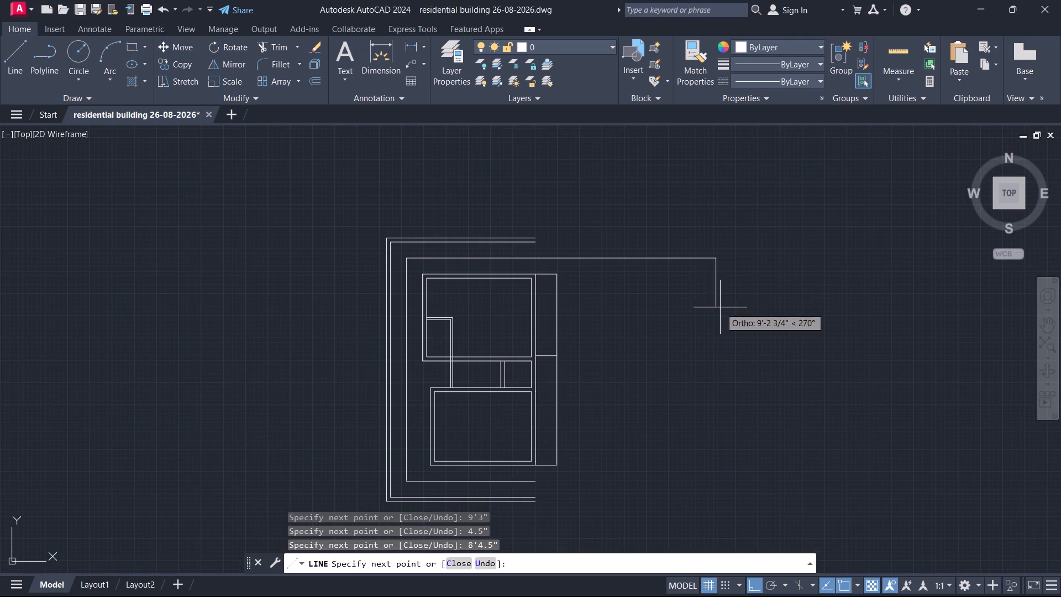
middle_drag(720, 307, 643, 316)
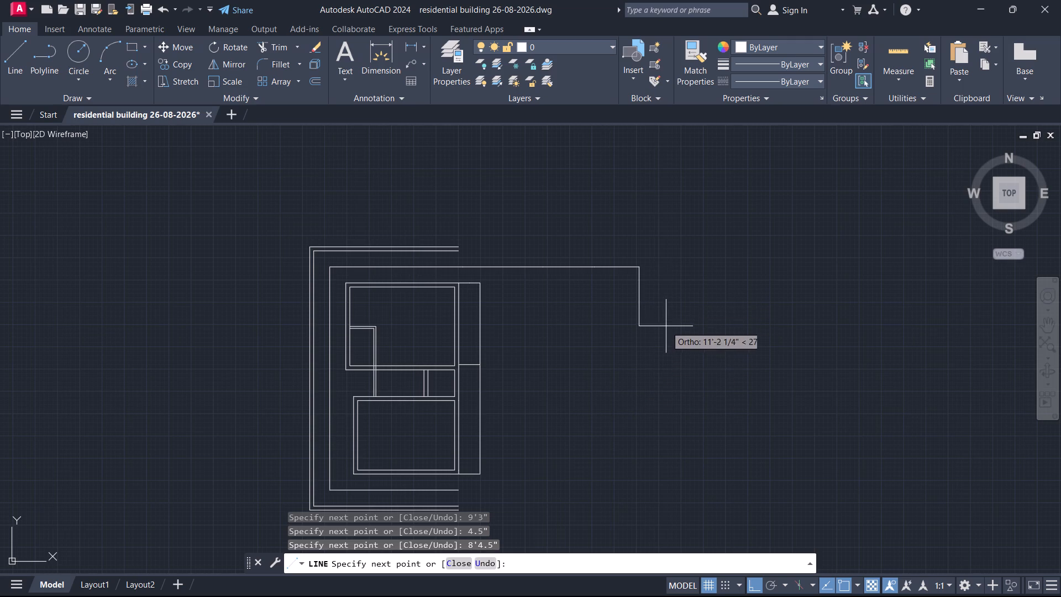
scroll(652, 288, down, 2)
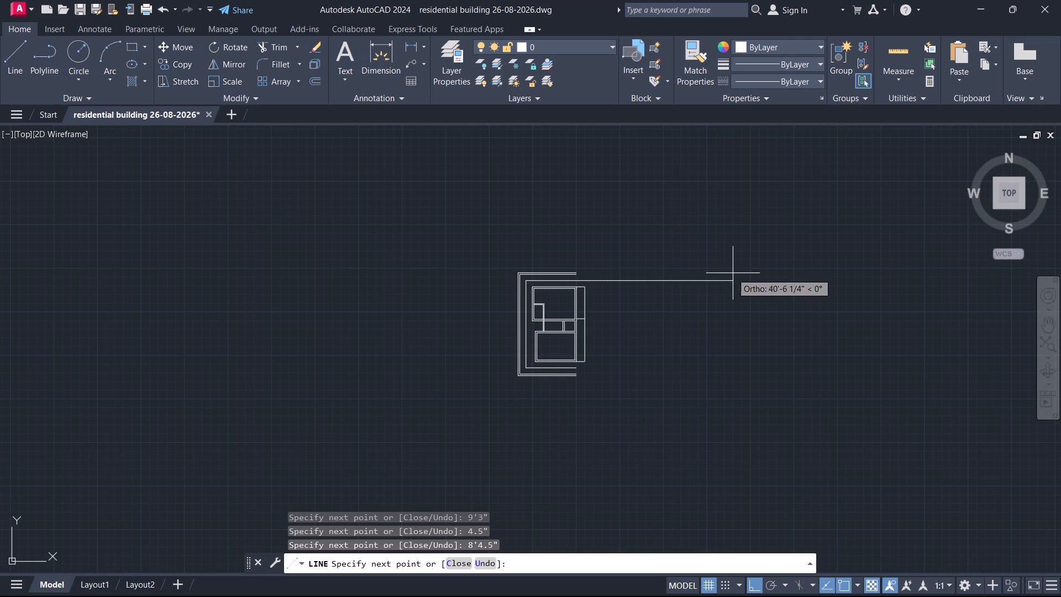
click(653, 312)
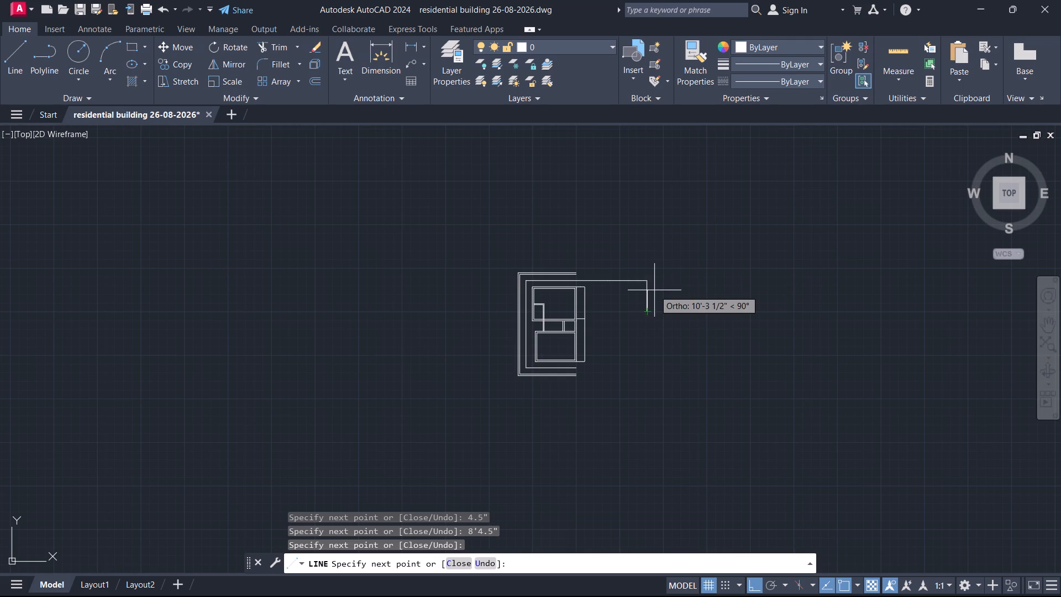
key(space)
From the extended line's upper-right corner, draw 6' right, 3' up, and back left to the end of the double wall's inner top line.
key(space)
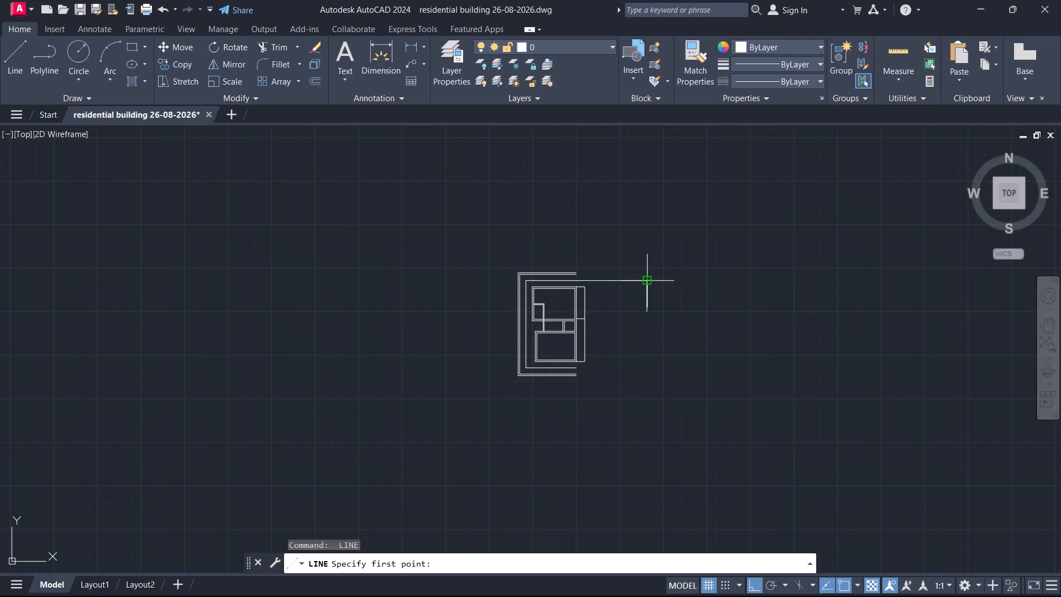
click(649, 282)
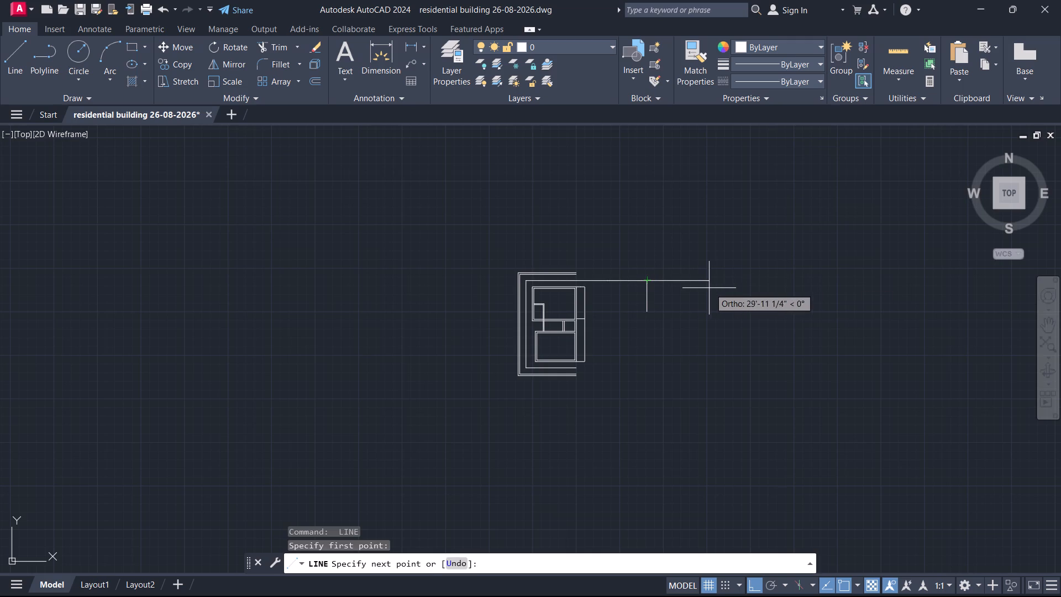
scroll(666, 286, up, 2)
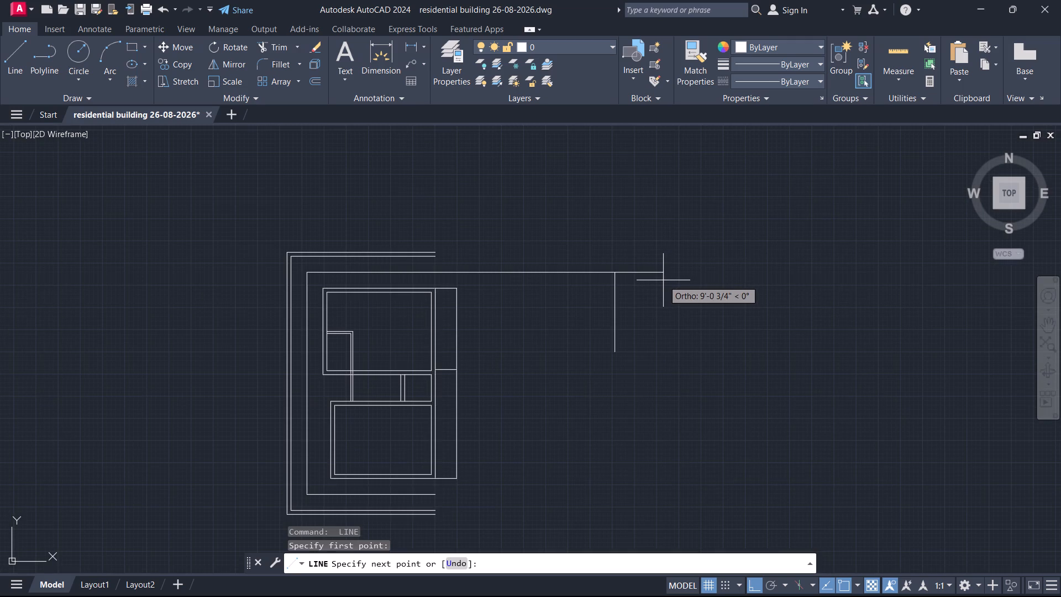
text(6')
key(Return)
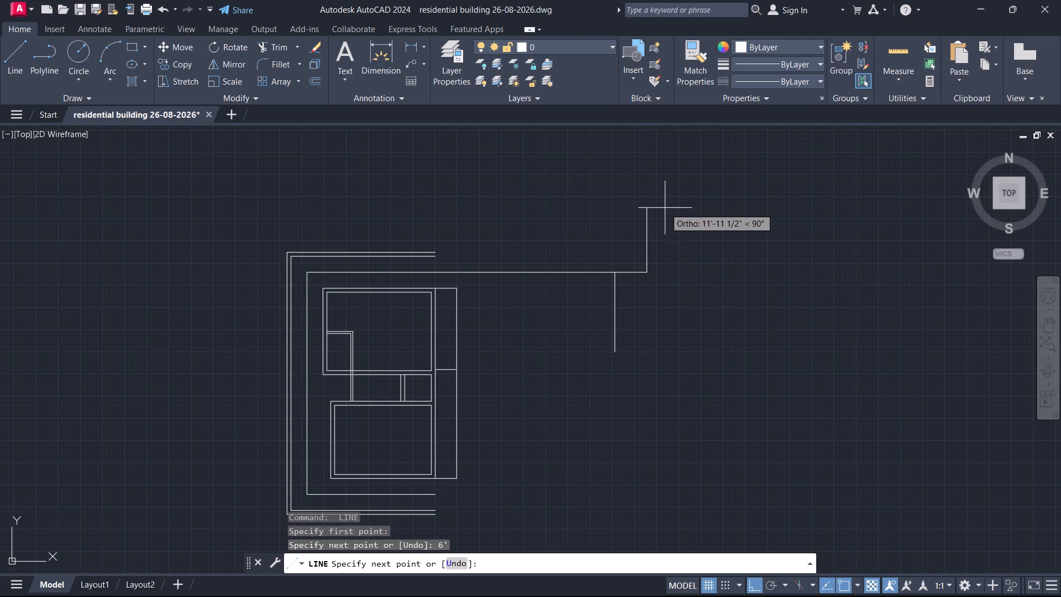
scroll(646, 251, up, 2)
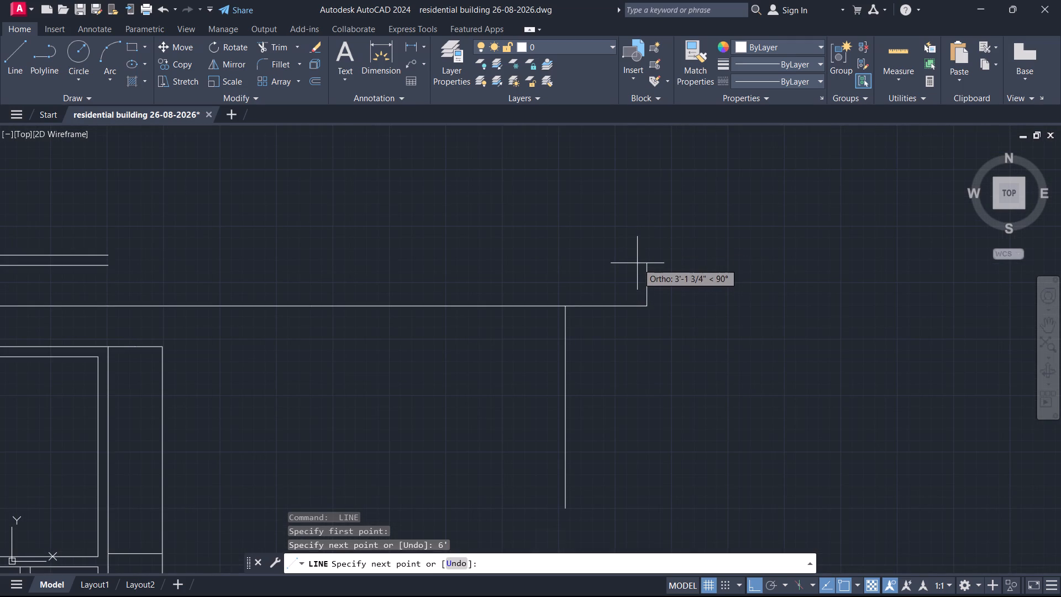
text(3')
key(Return)
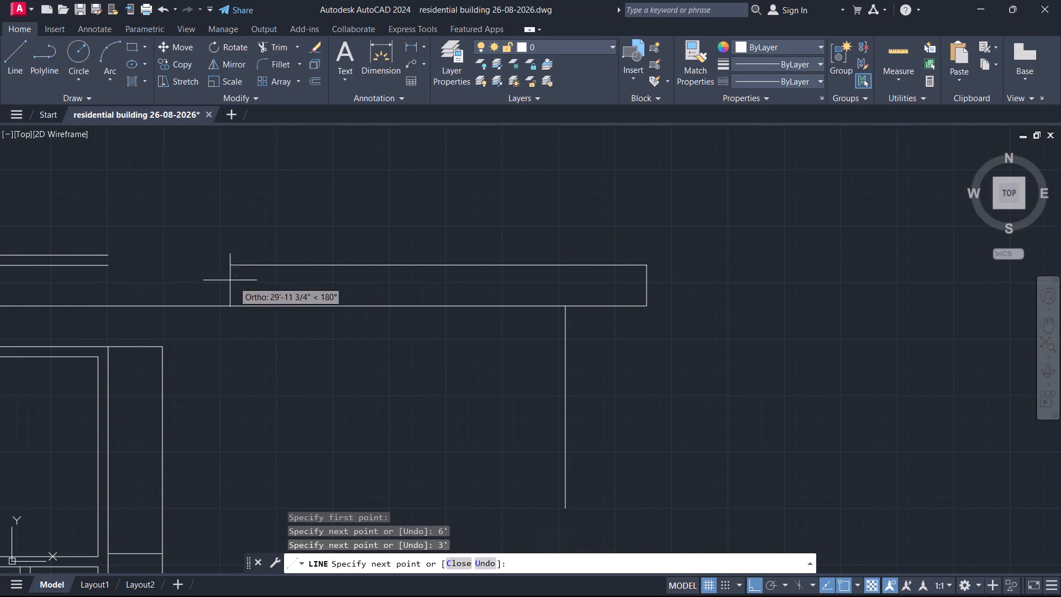
click(109, 268)
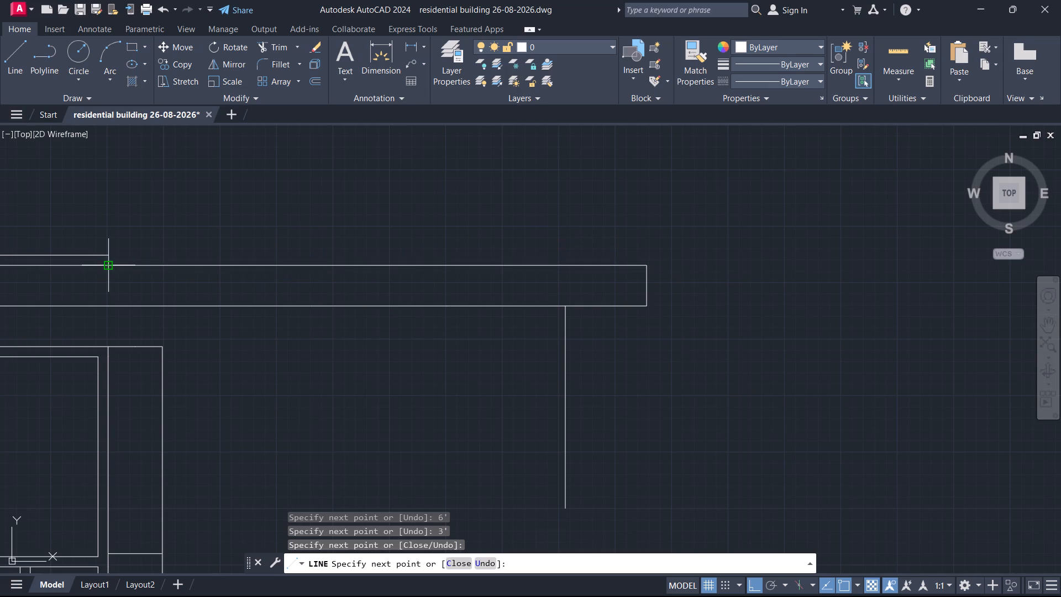
key(space)
Extend the outer top boundary wall line right to align with the inner corner, plus a further 9" segment.
key(space)
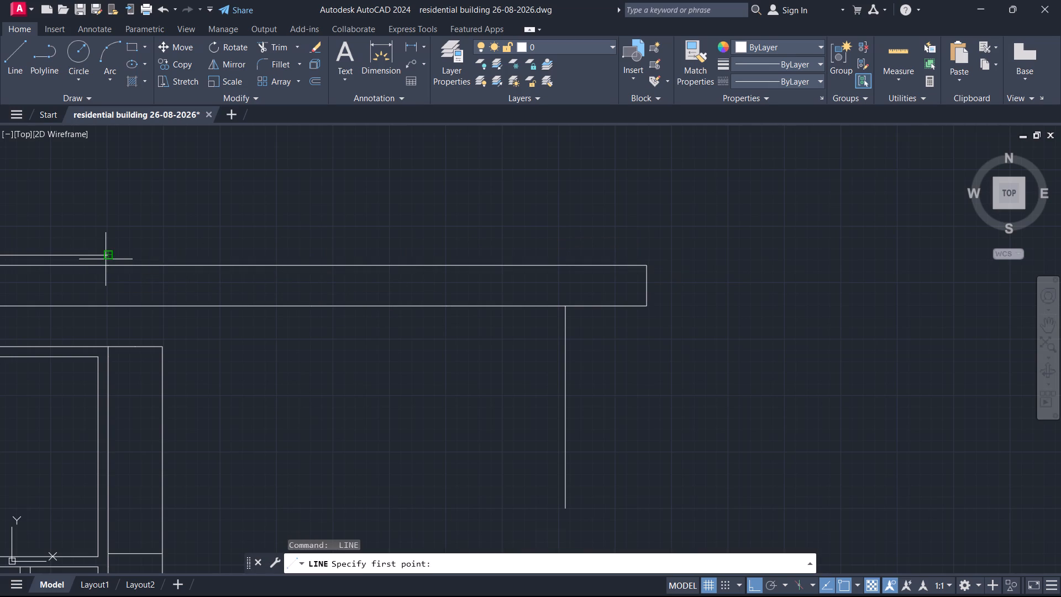
click(106, 259)
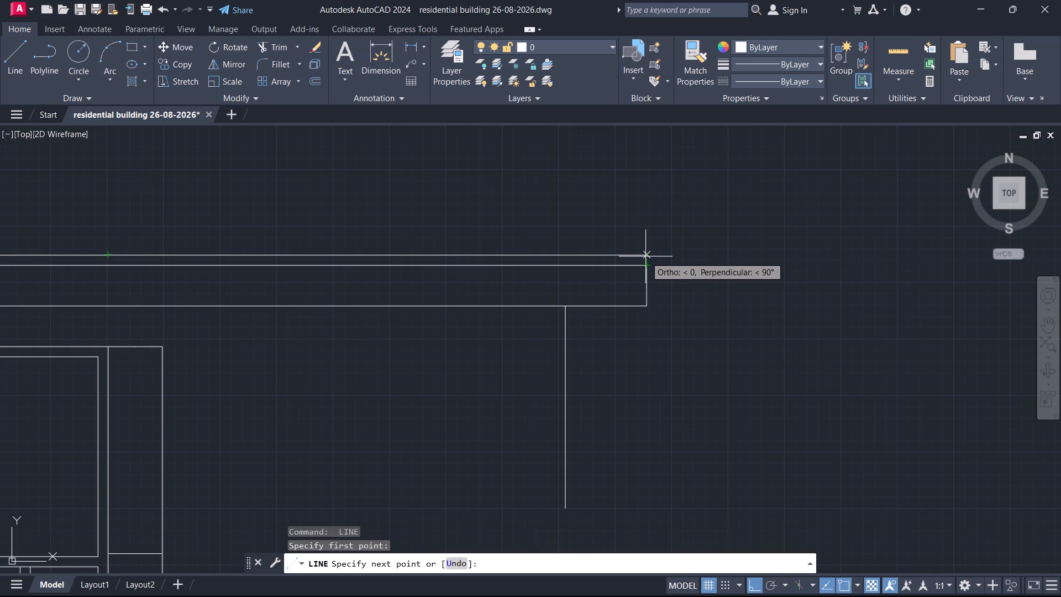
click(645, 256)
text(9")
key(Return)
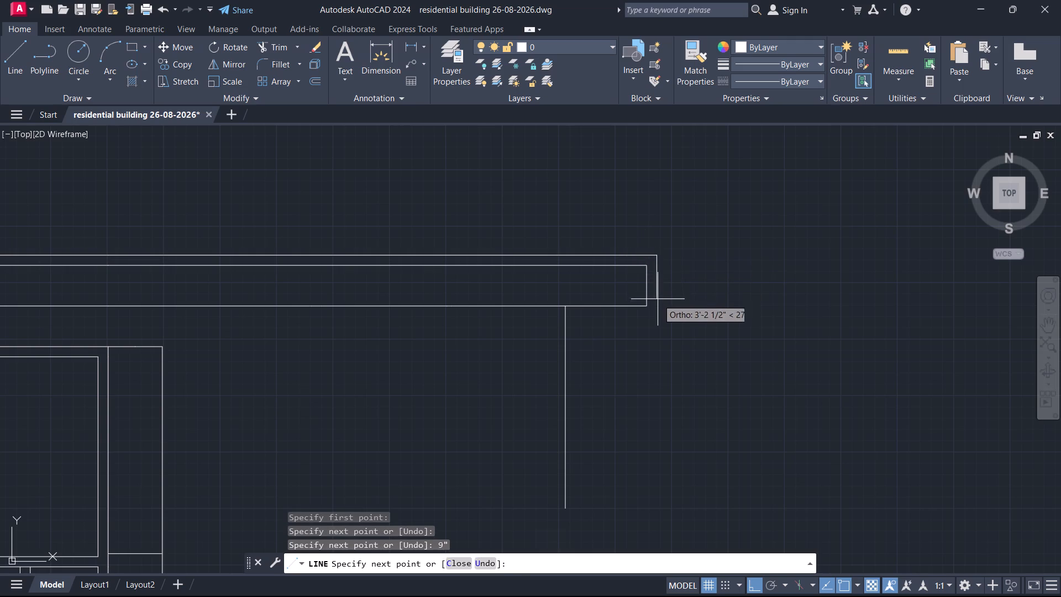
Continue the outer line down level with the lower line, 3' further down, across to the inner face, and up to the lower-right corner.
click(656, 307)
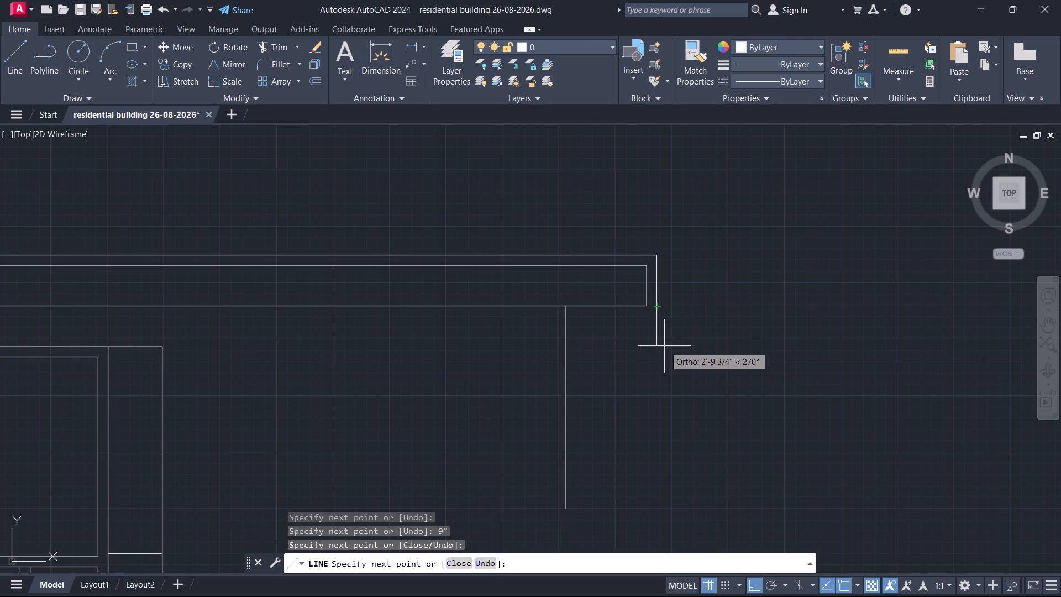
text(3')
key(Return)
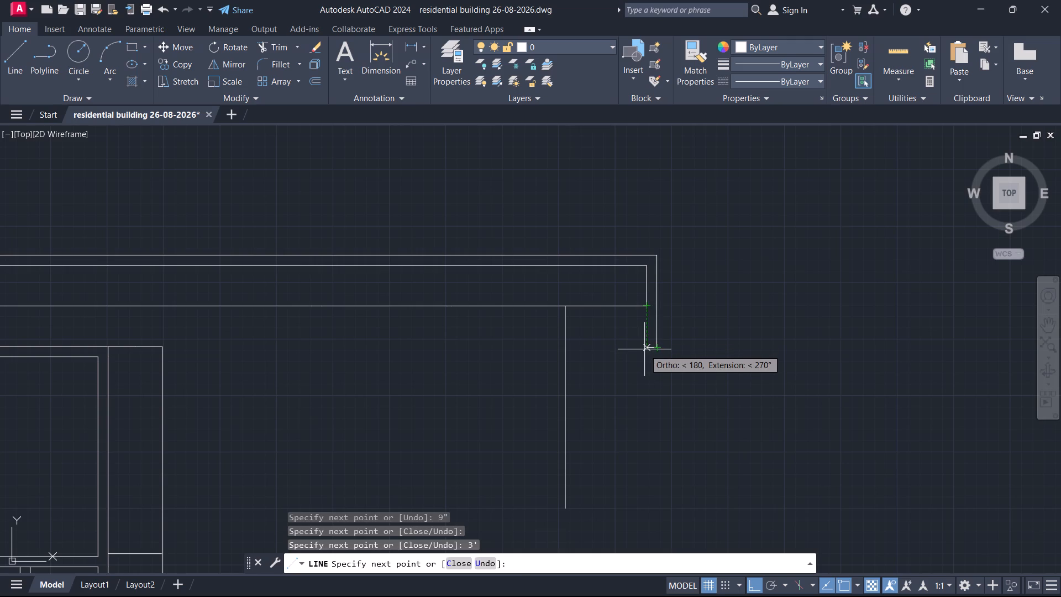
click(645, 349)
click(651, 310)
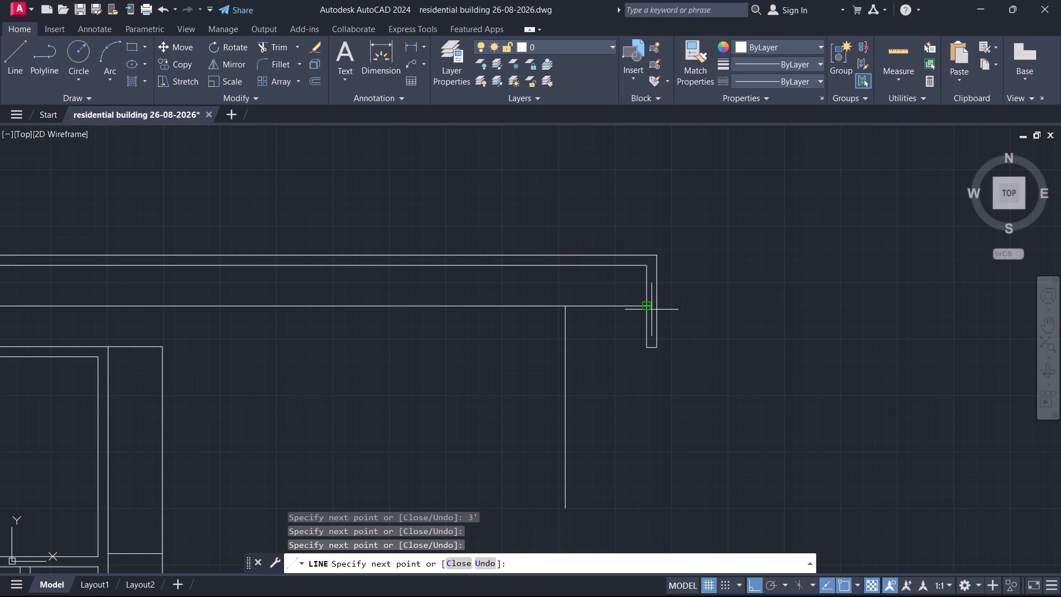
key(Escape)
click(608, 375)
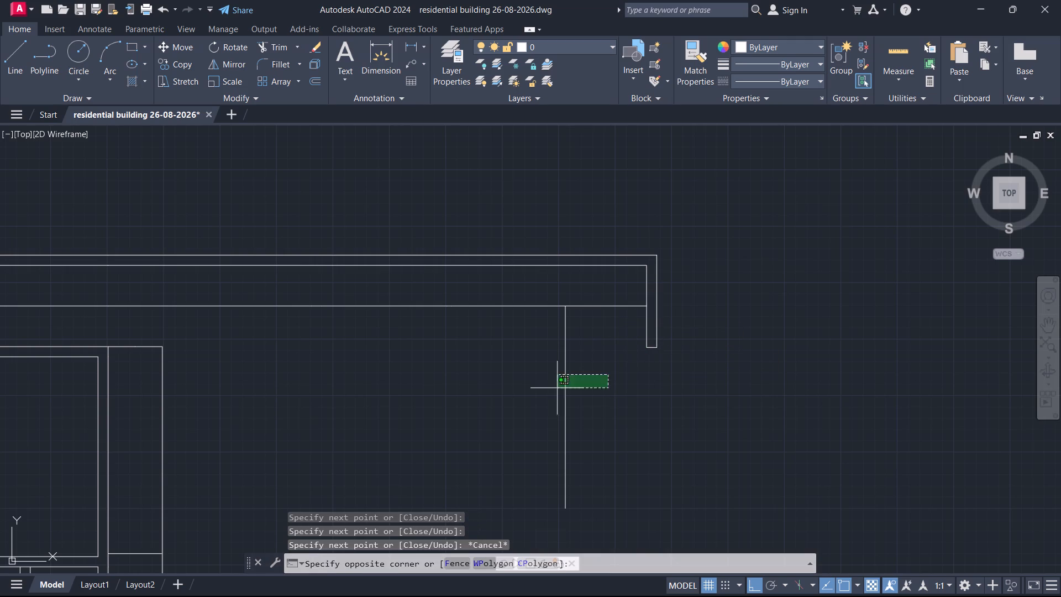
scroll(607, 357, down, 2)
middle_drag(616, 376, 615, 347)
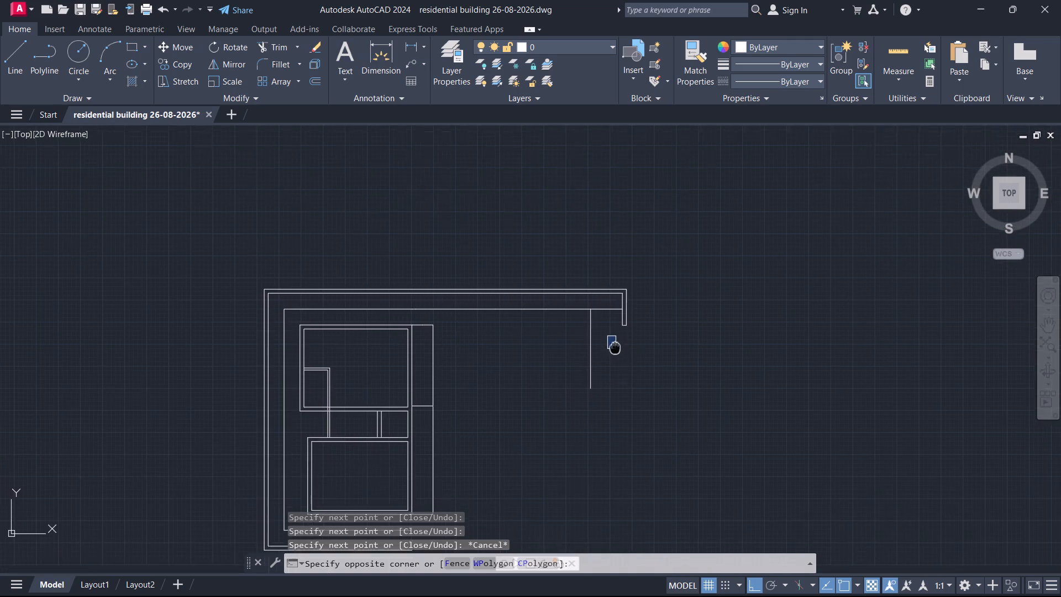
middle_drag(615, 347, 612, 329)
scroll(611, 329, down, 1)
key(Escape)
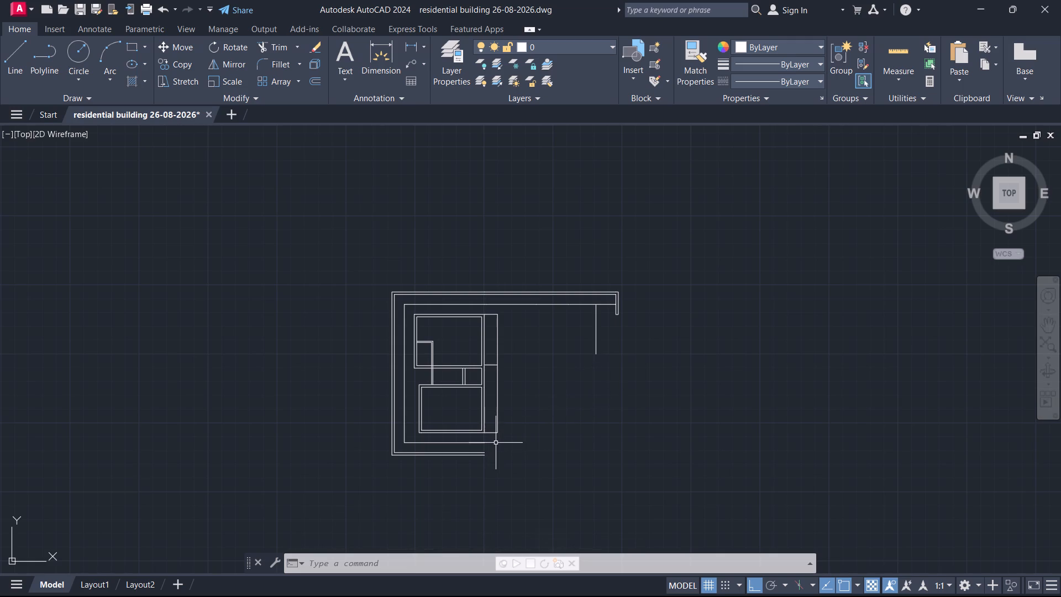
From the innermost bottom line's end, draw right until aligned with the vertical segment above, and up 10'.
key(l)
key(Return)
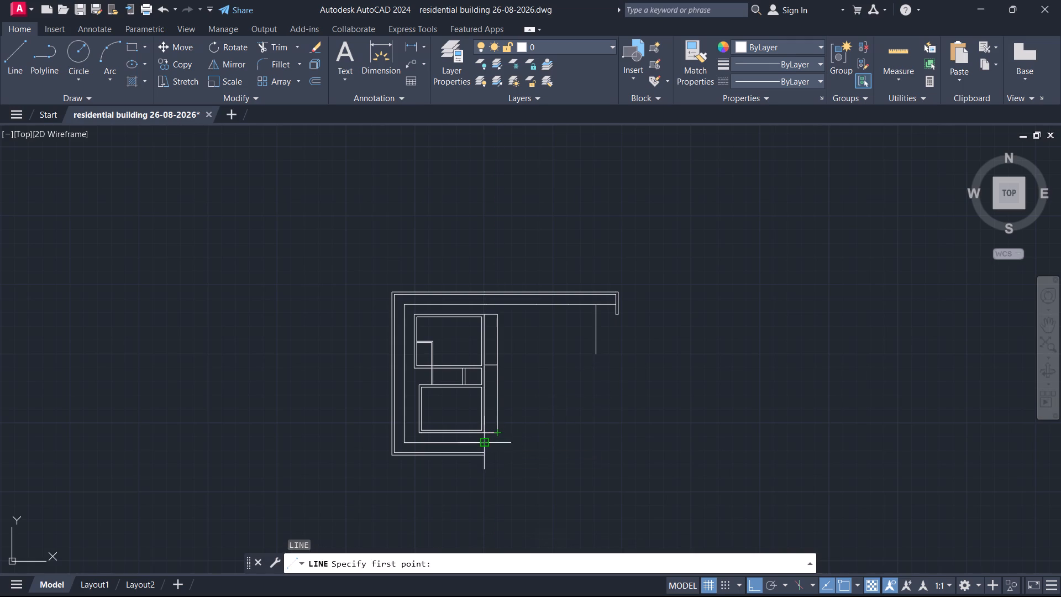
click(487, 446)
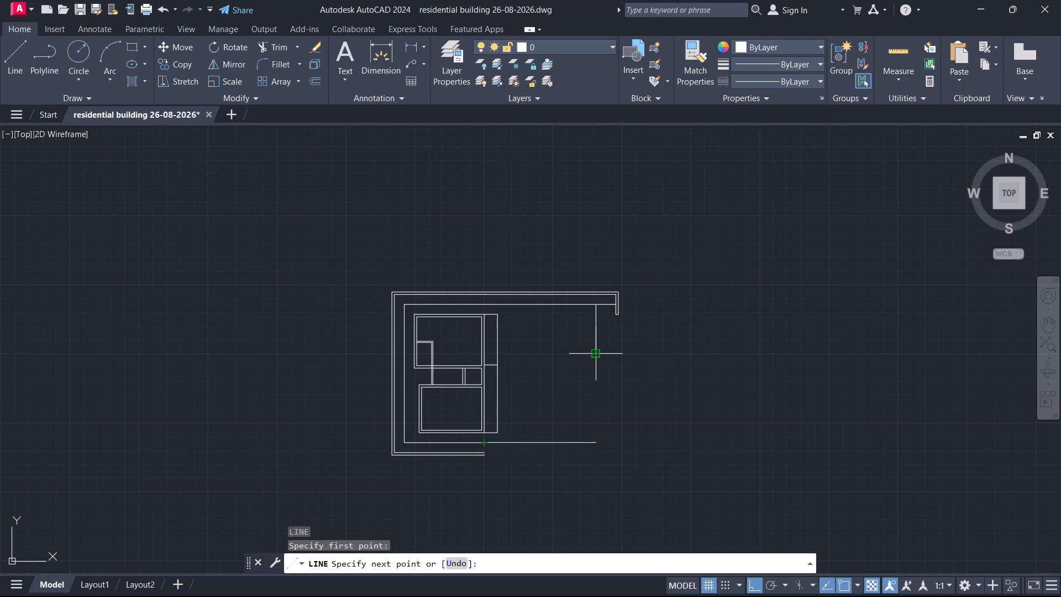
click(597, 446)
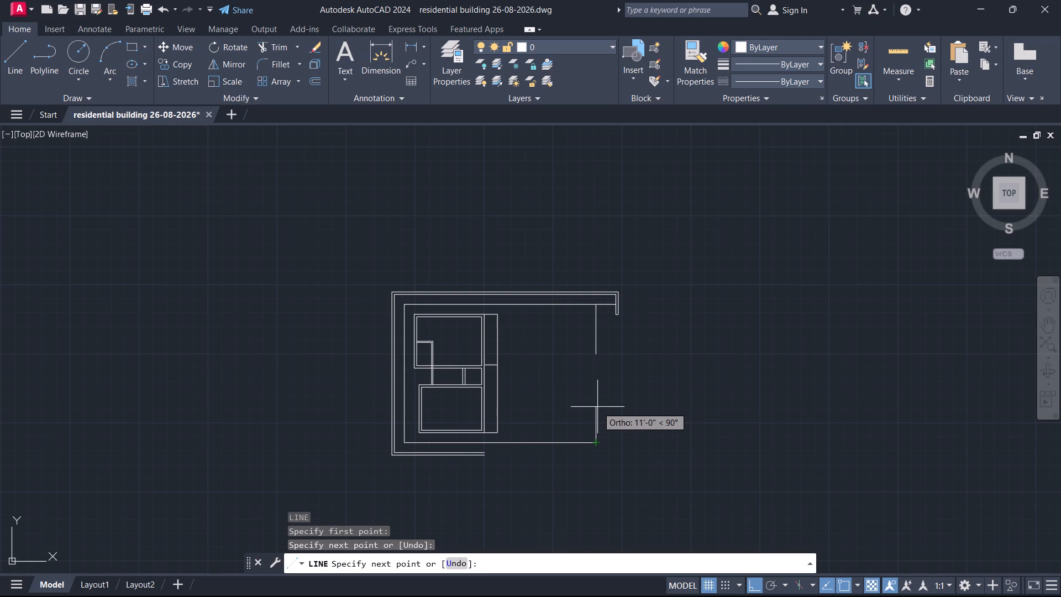
text(10')
key(Return)
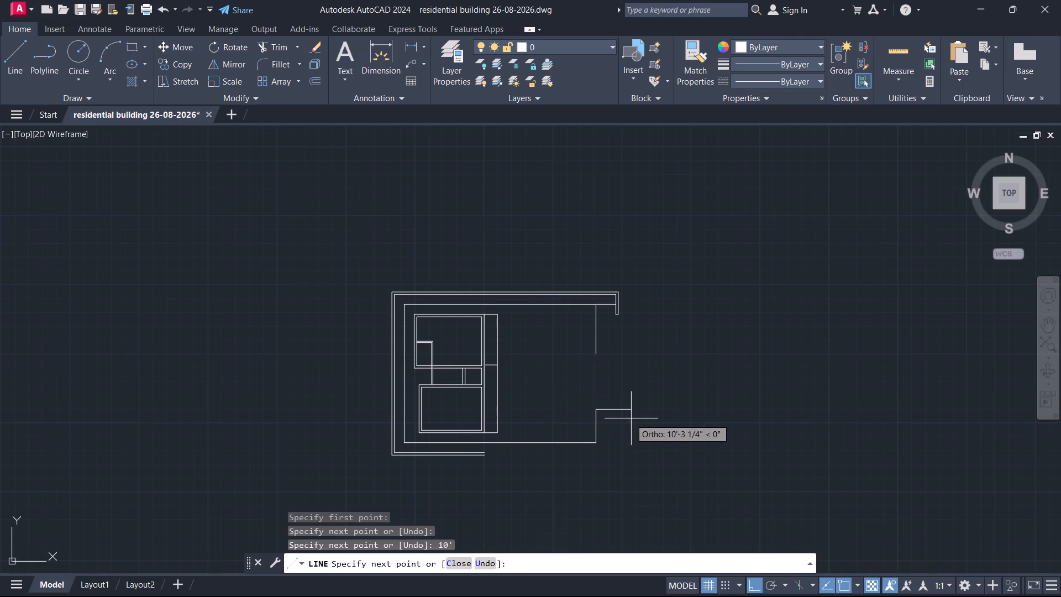
Continue with two 3' segments right, 13' down, and back left to the end of the bottom wall's inner line.
text(3')
key(Return)
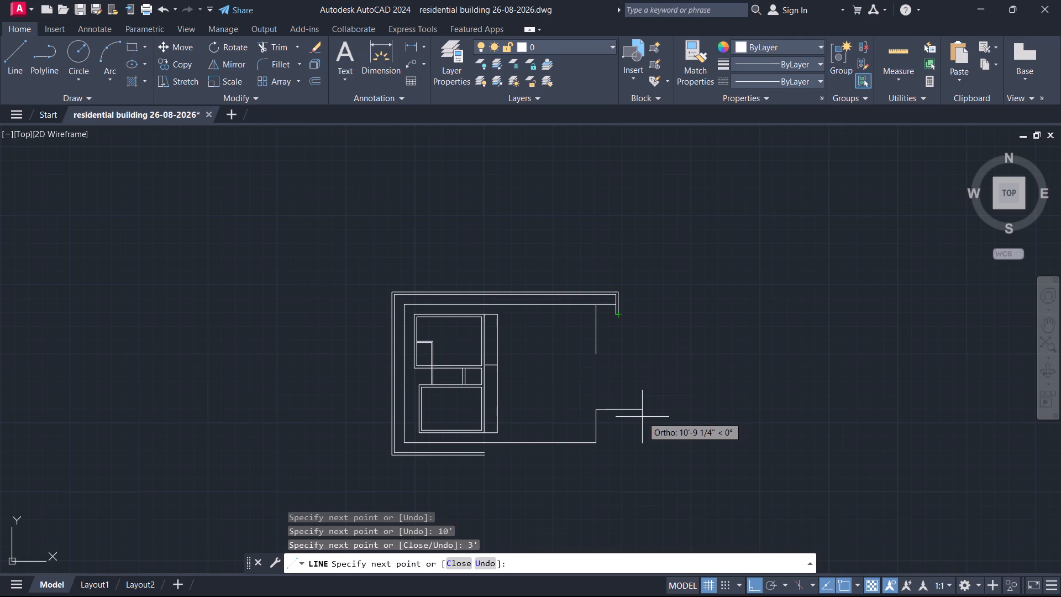
text(3')
key(Return)
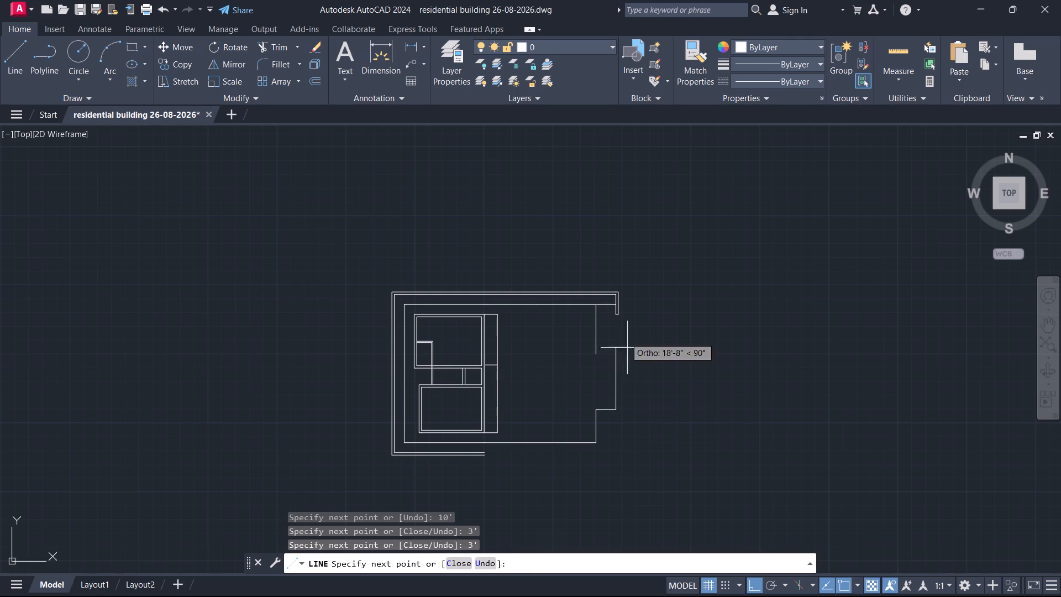
click(619, 413)
scroll(610, 453, up, 1)
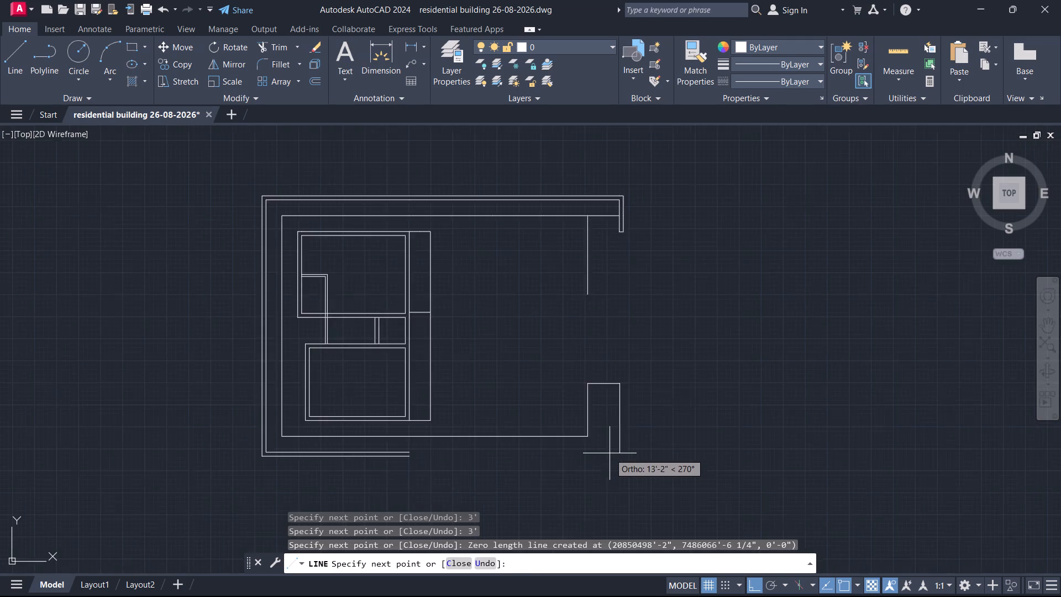
scroll(610, 453, up, 1)
text(13')
key(Return)
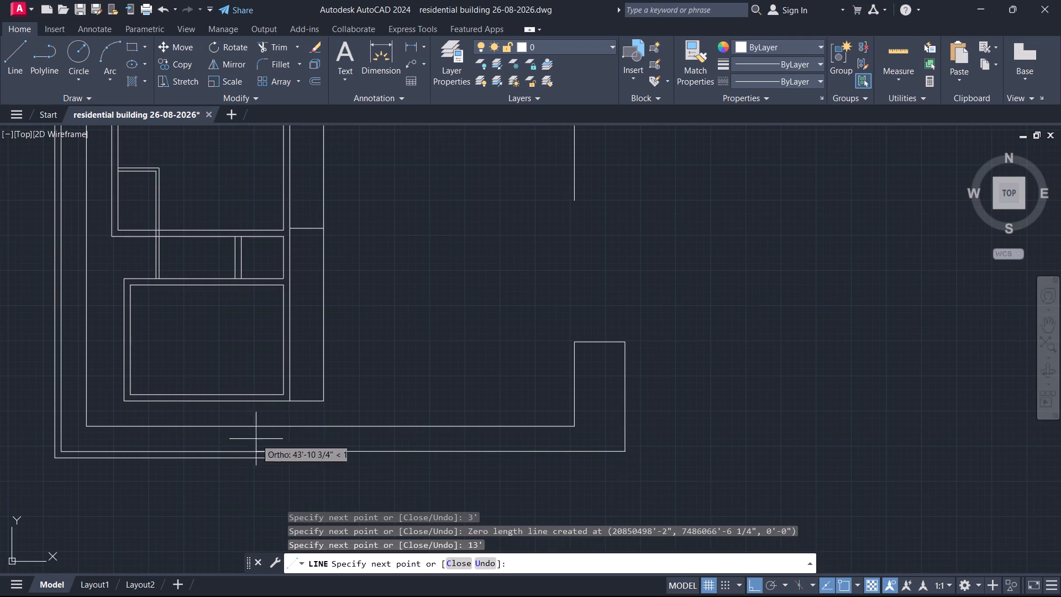
click(290, 448)
key(space)
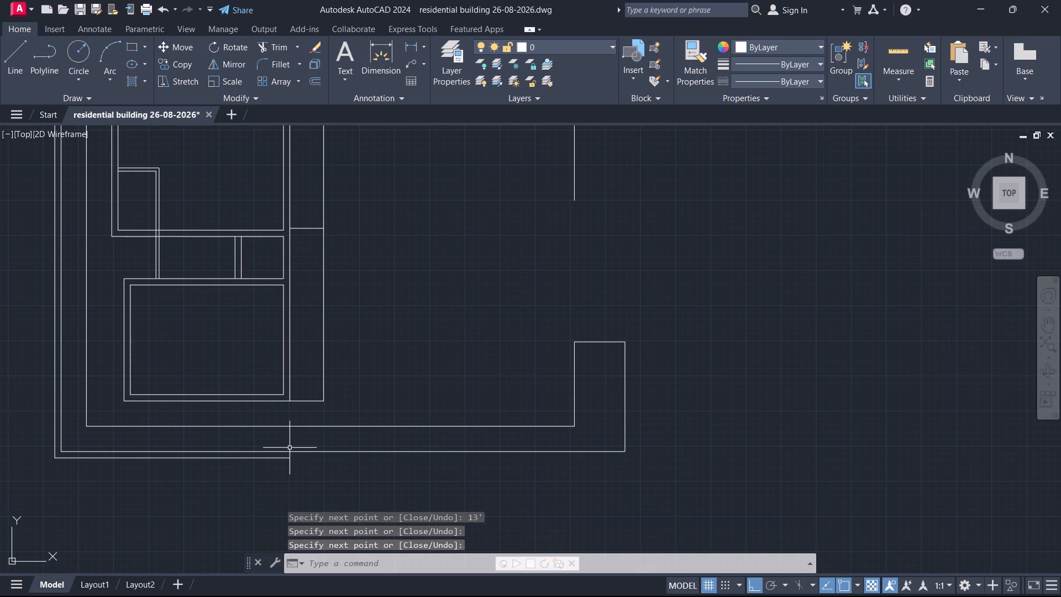
Extend the bottom wall's outer line right to align with the 13' vertical line, plus a further 9" segment.
key(space)
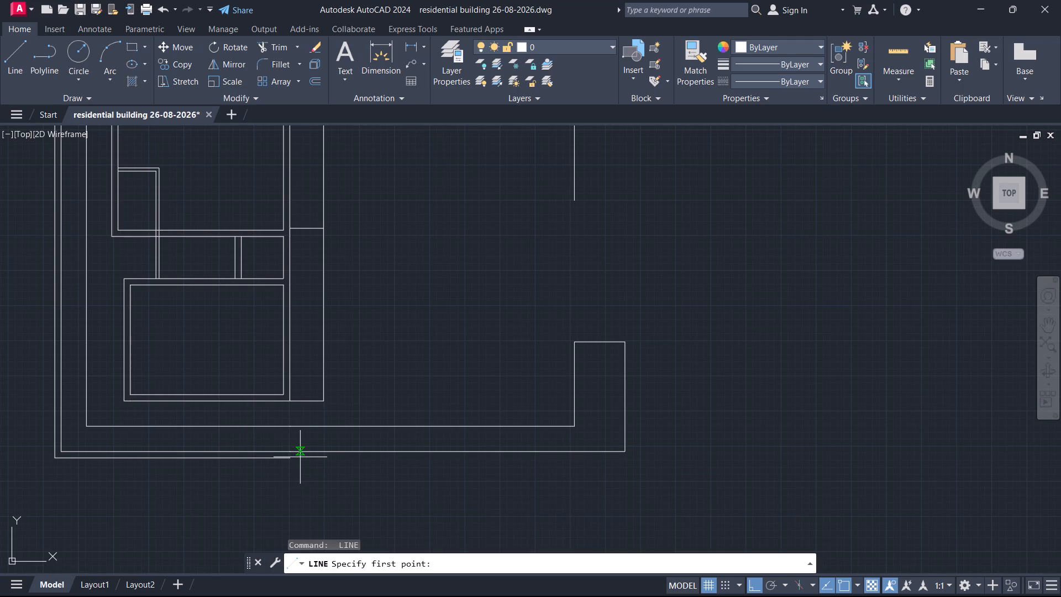
click(286, 458)
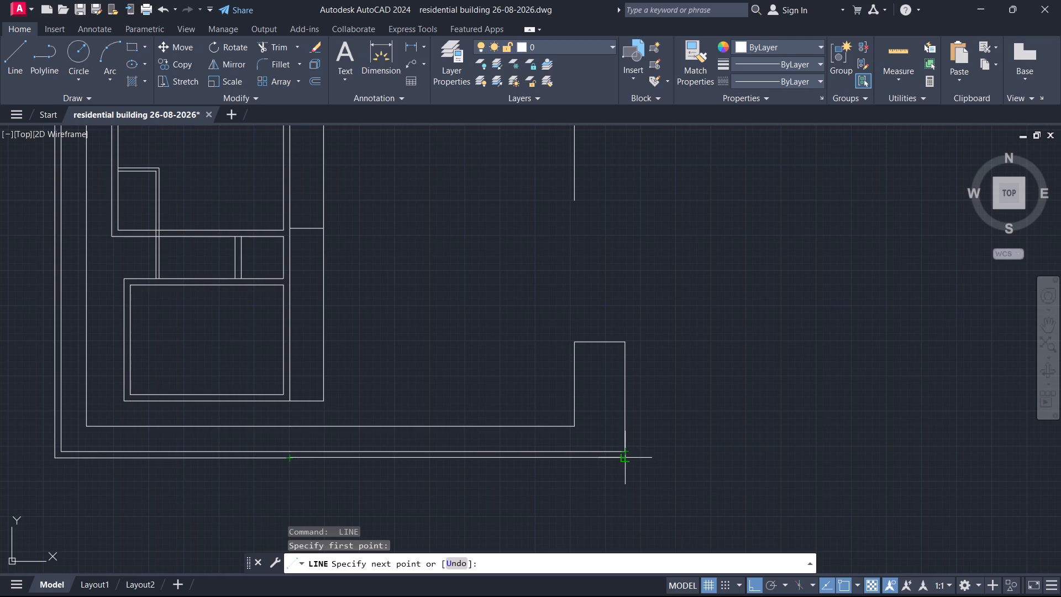
click(622, 457)
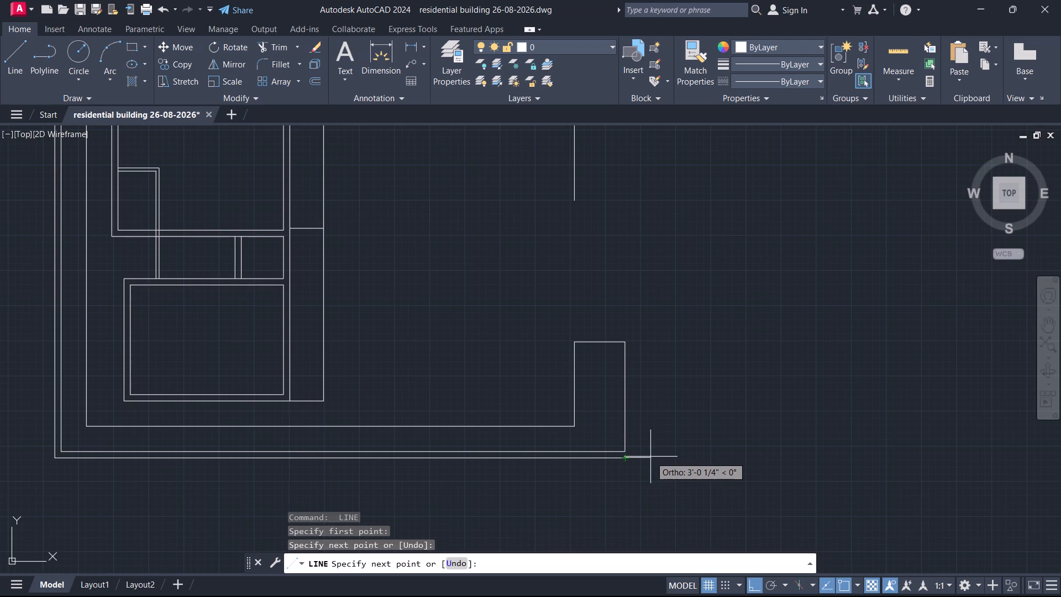
key(9)
key(shift+quotedbl)
key(Return)
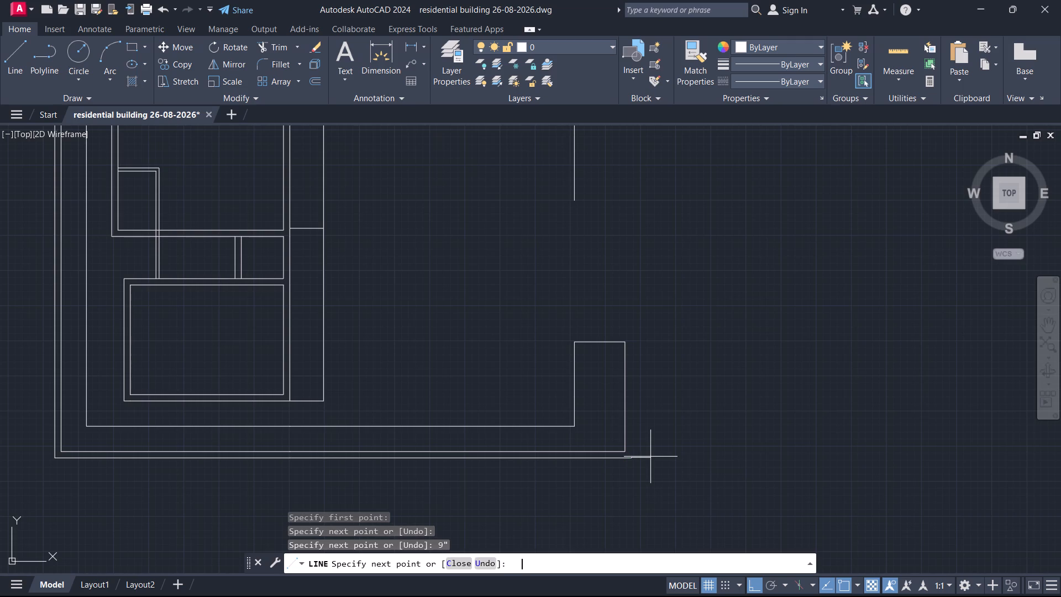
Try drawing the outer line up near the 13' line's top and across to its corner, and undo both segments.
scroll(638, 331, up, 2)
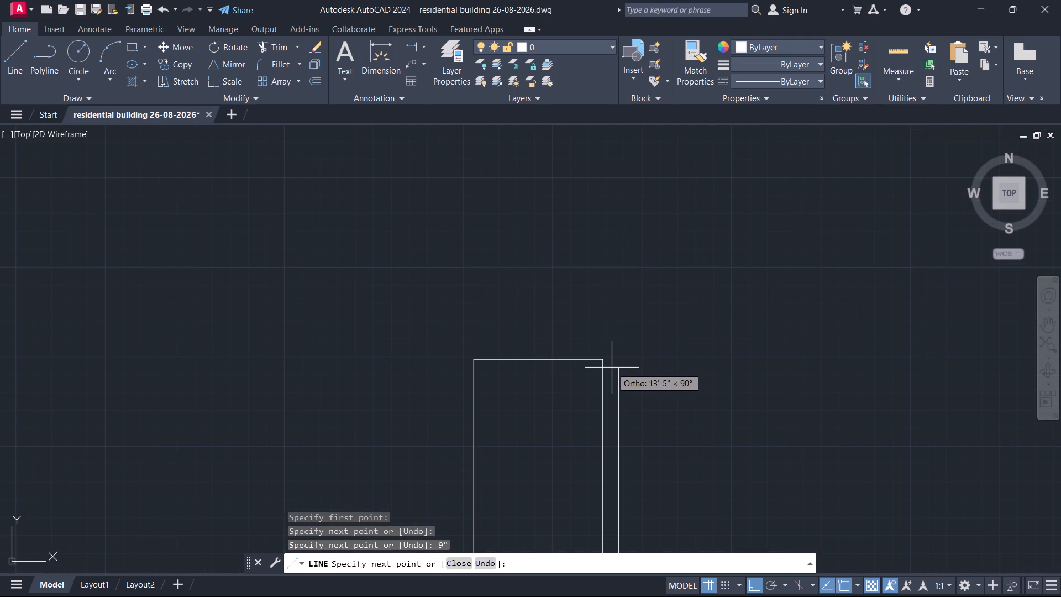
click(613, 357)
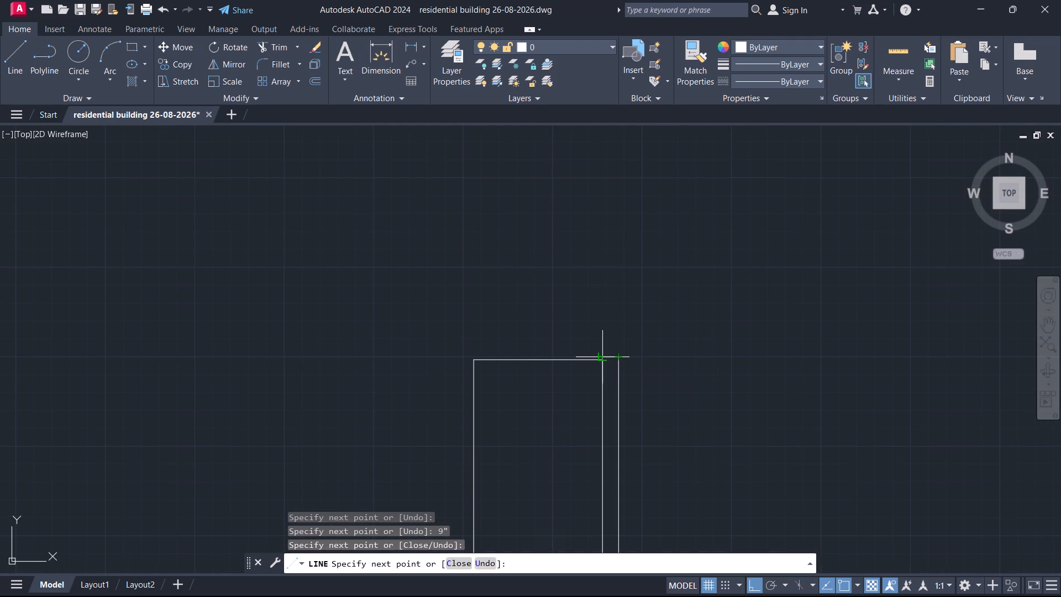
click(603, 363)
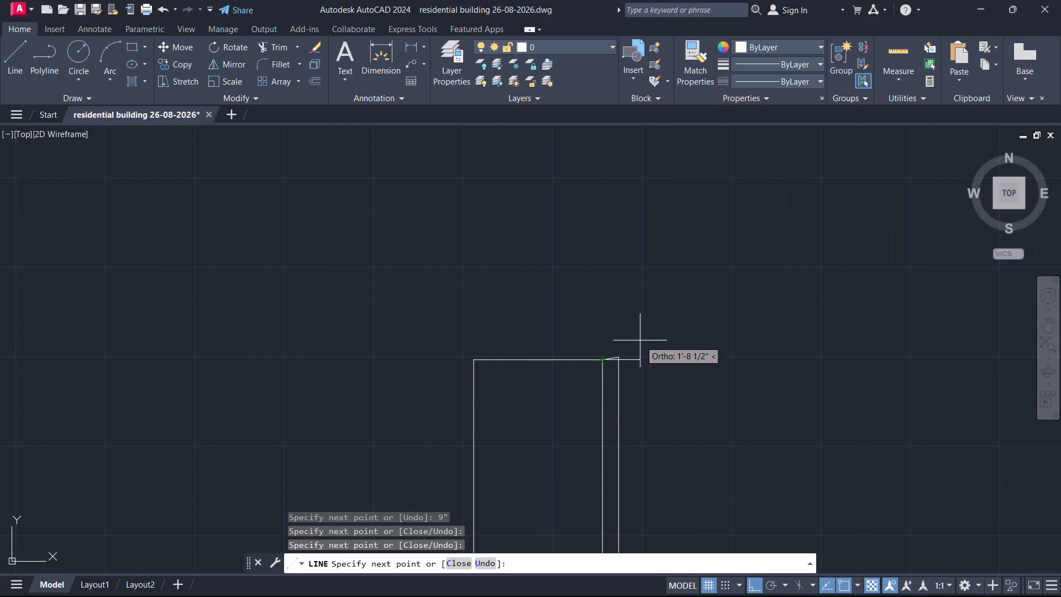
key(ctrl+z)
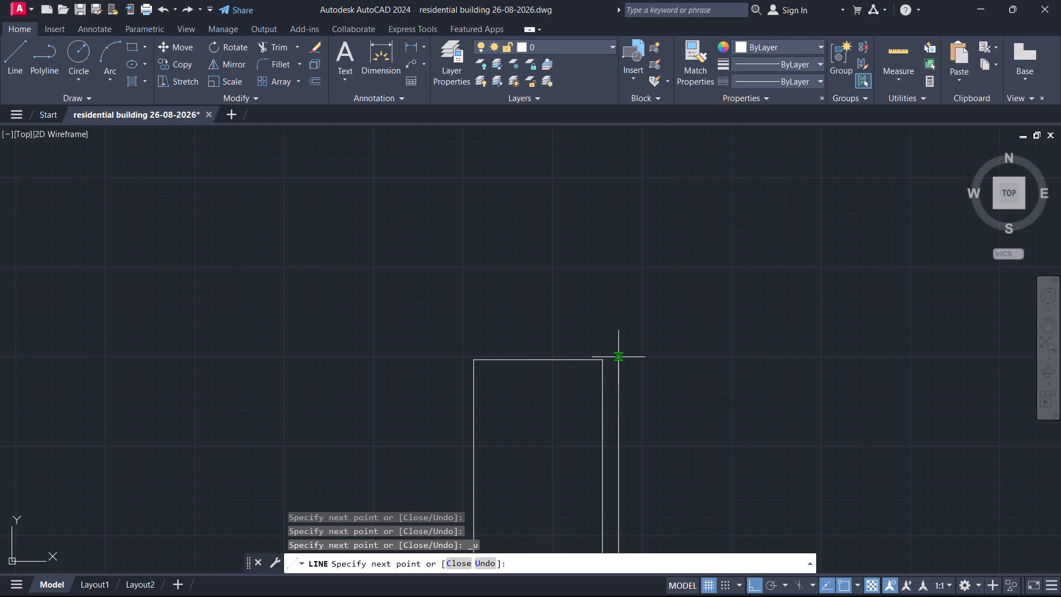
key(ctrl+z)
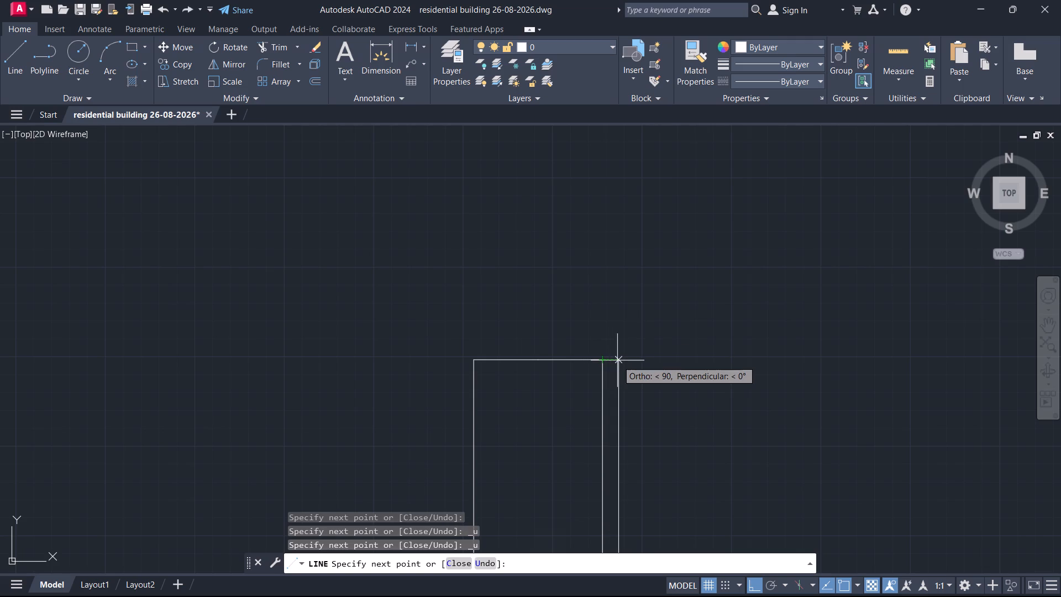
Draw the outer line up exactly level with the 13' line's top, close across to its corner, and end the line.
click(619, 360)
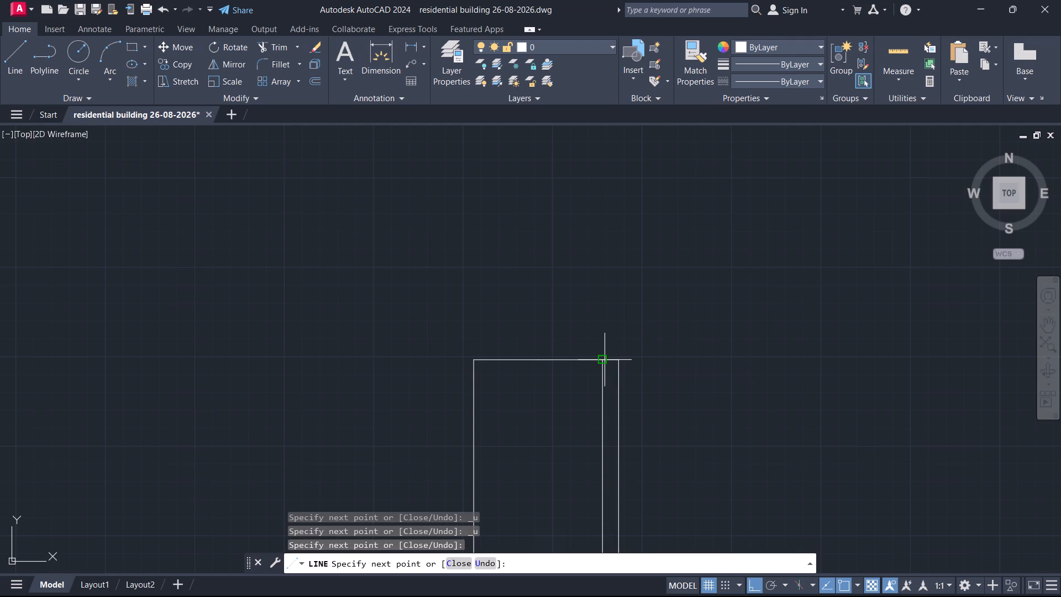
click(605, 360)
key(Escape)
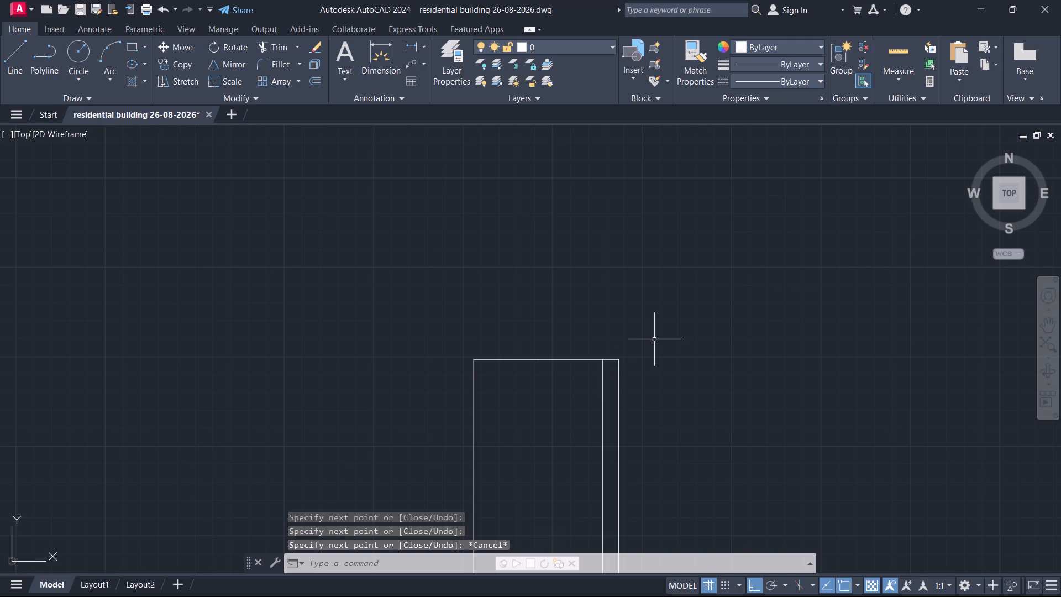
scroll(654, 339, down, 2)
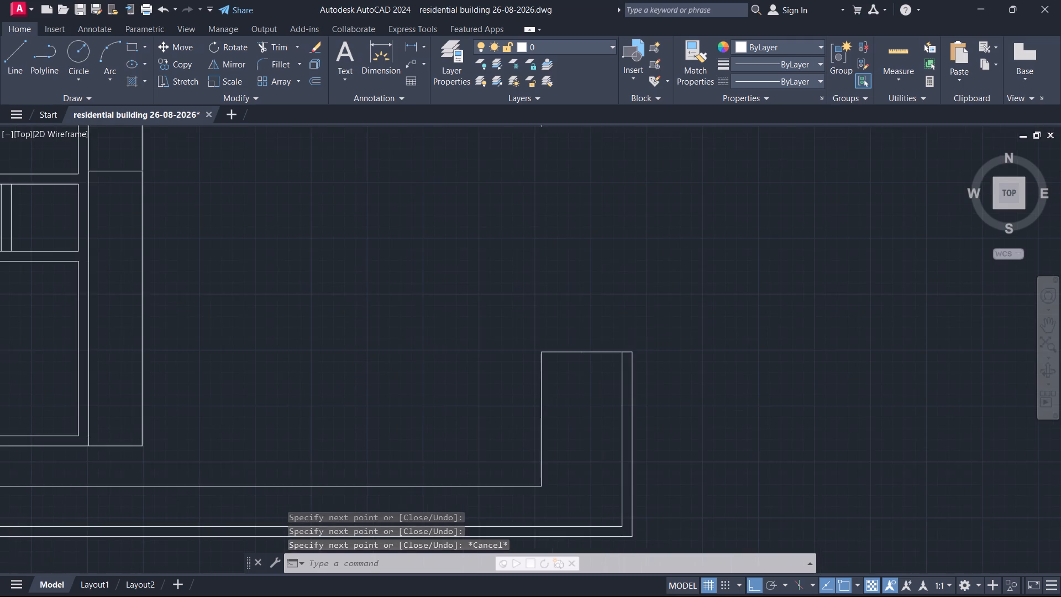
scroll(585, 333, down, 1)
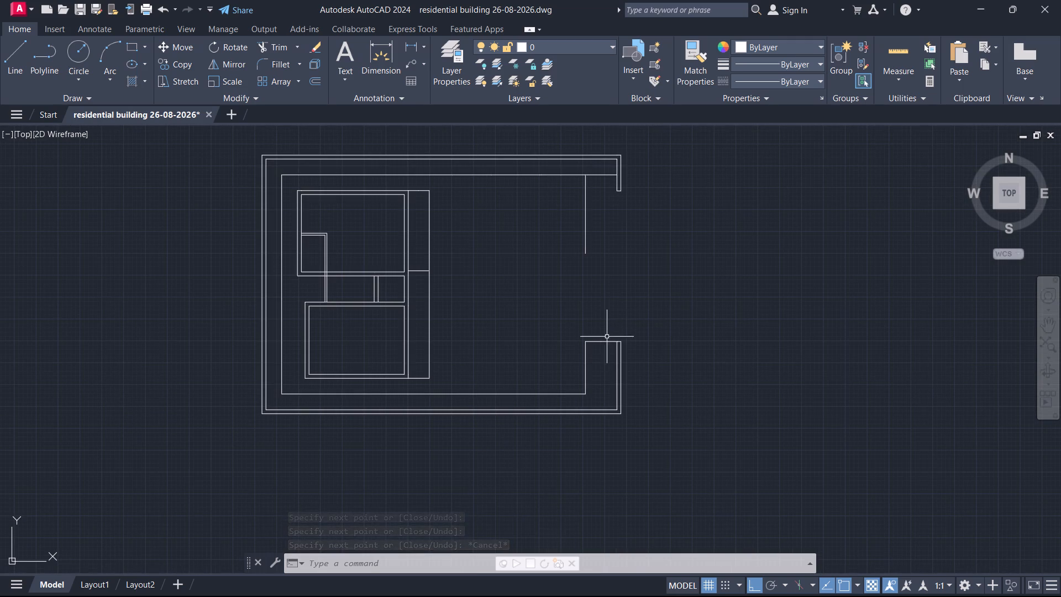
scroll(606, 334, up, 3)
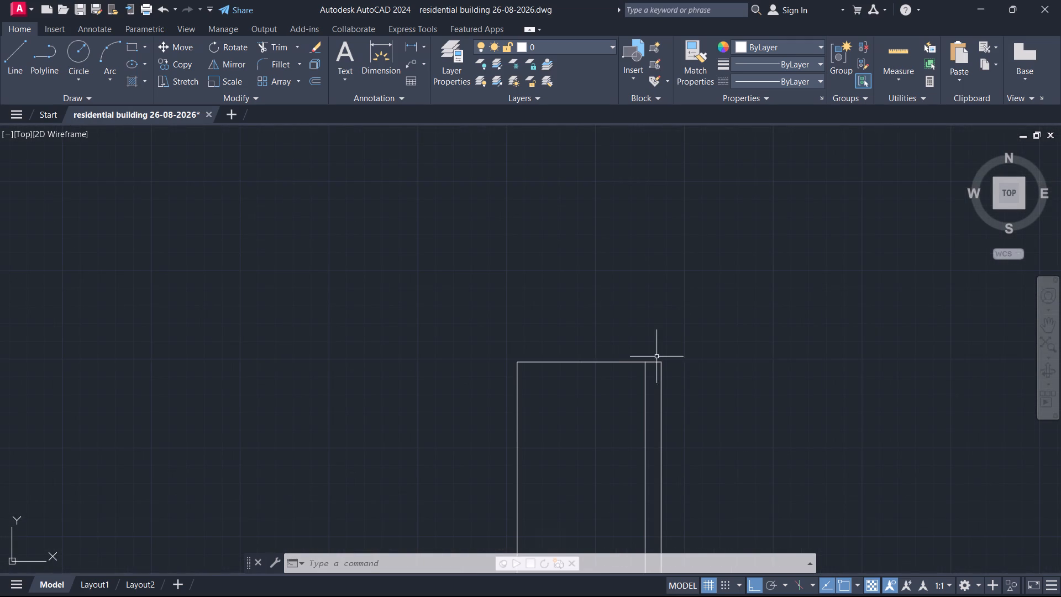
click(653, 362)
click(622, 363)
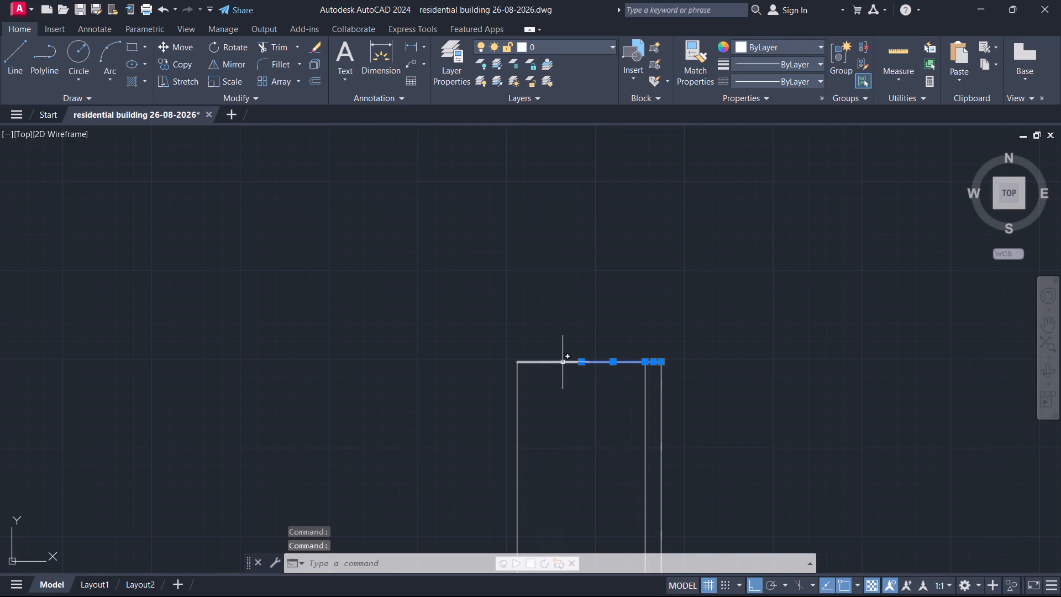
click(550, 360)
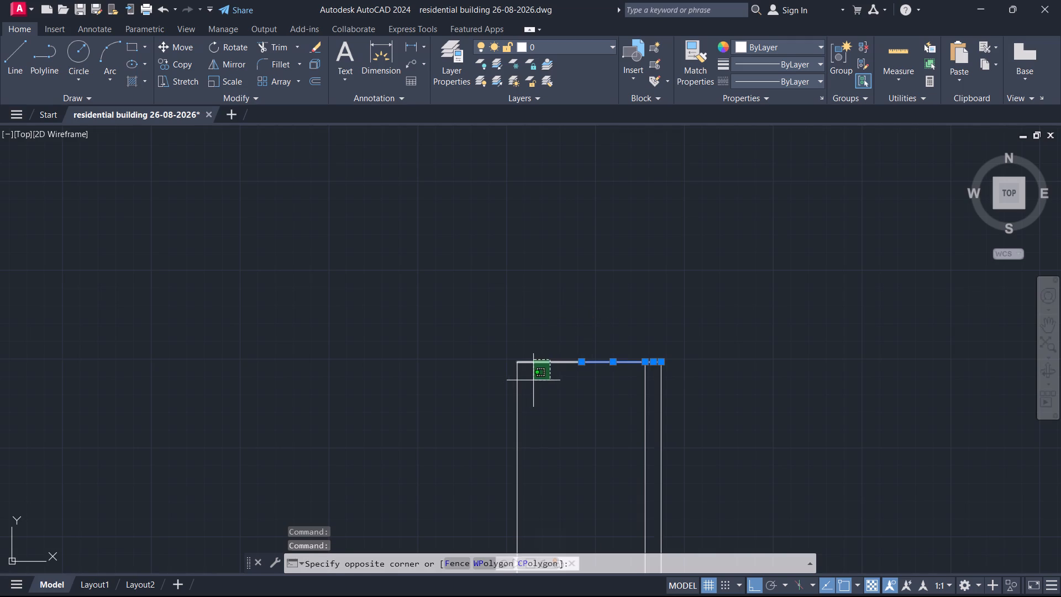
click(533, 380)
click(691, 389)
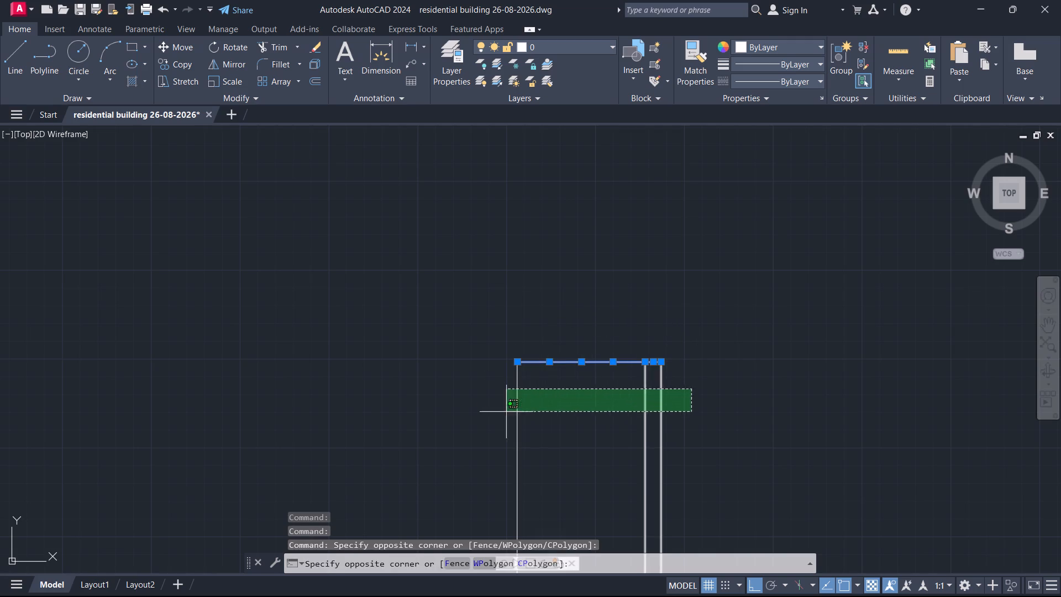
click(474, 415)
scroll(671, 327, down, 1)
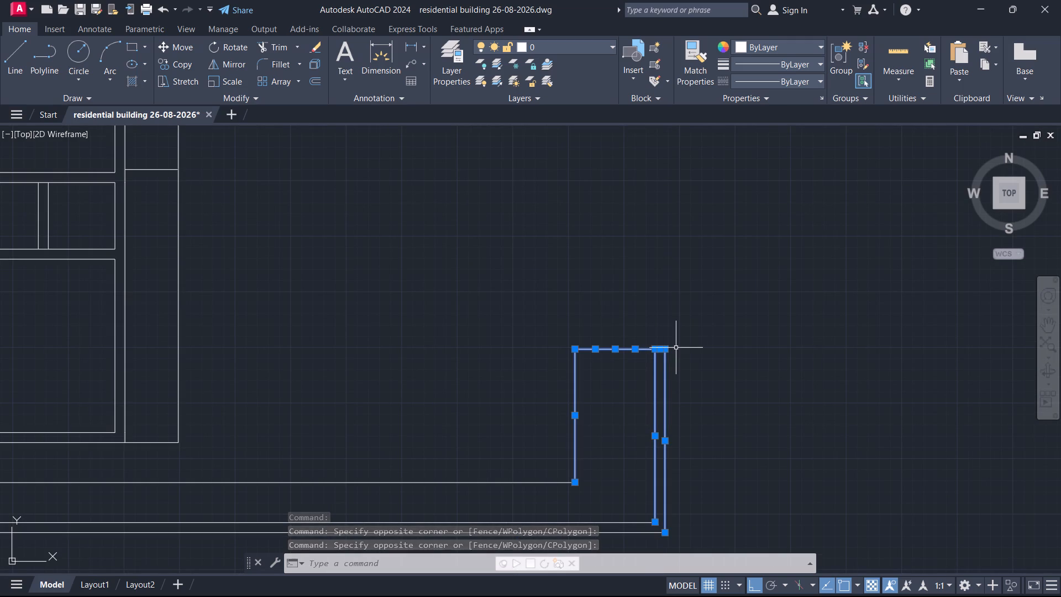
Save the drawing.
key(ctrl+s)
Move the four line segments forming the lower-right wall return's top edge straight up by 15'.
click(663, 341)
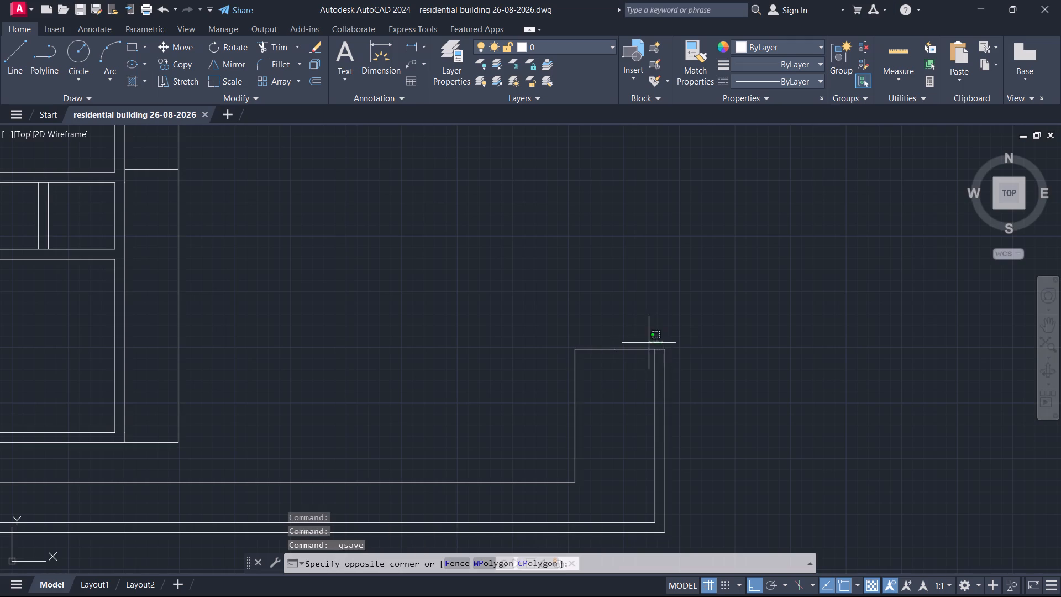
click(594, 350)
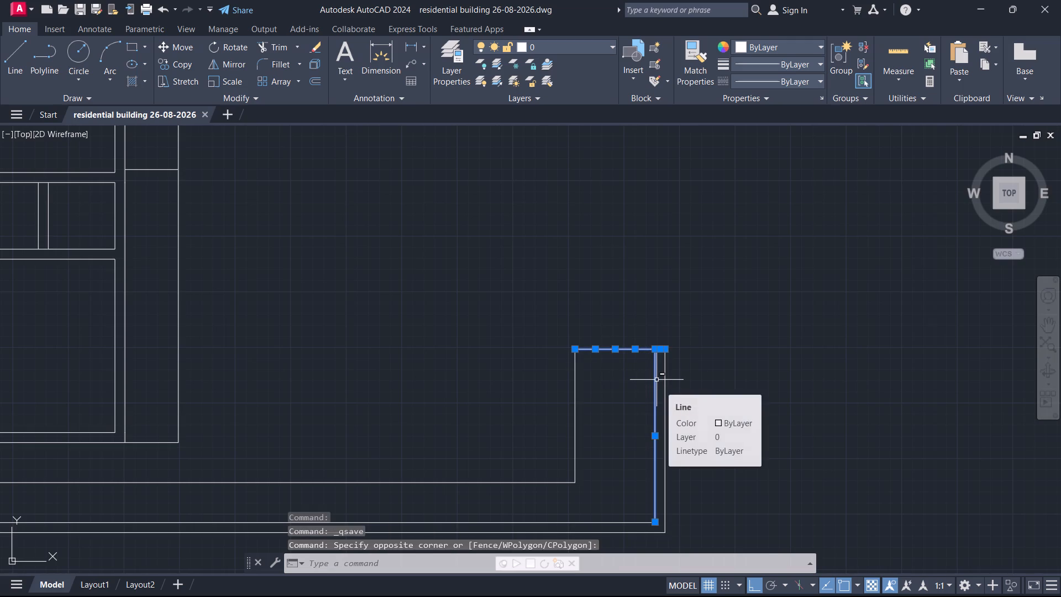
shift+click(655, 380)
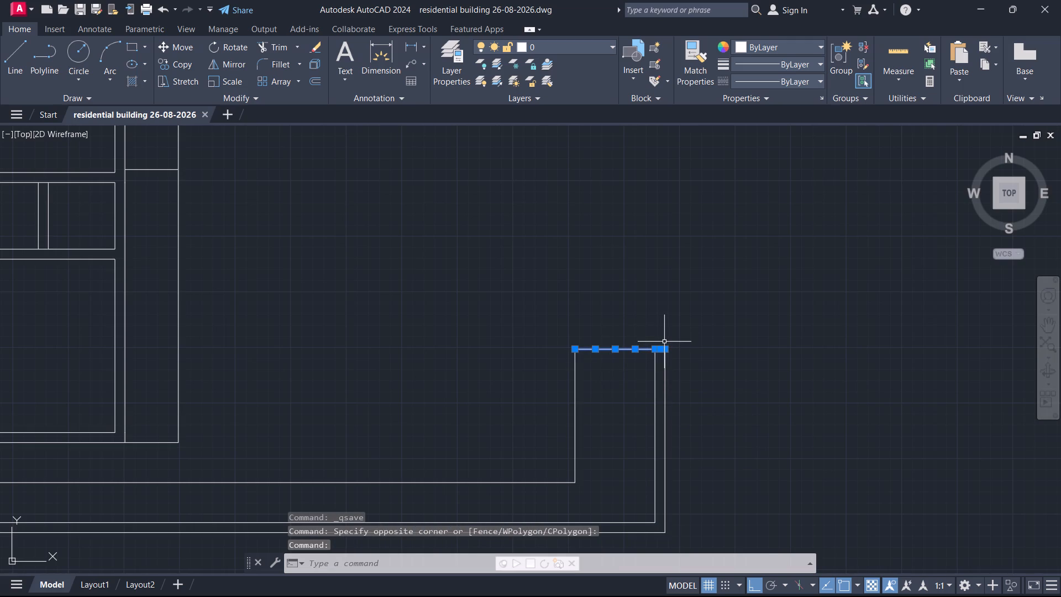
key(m)
key(Return)
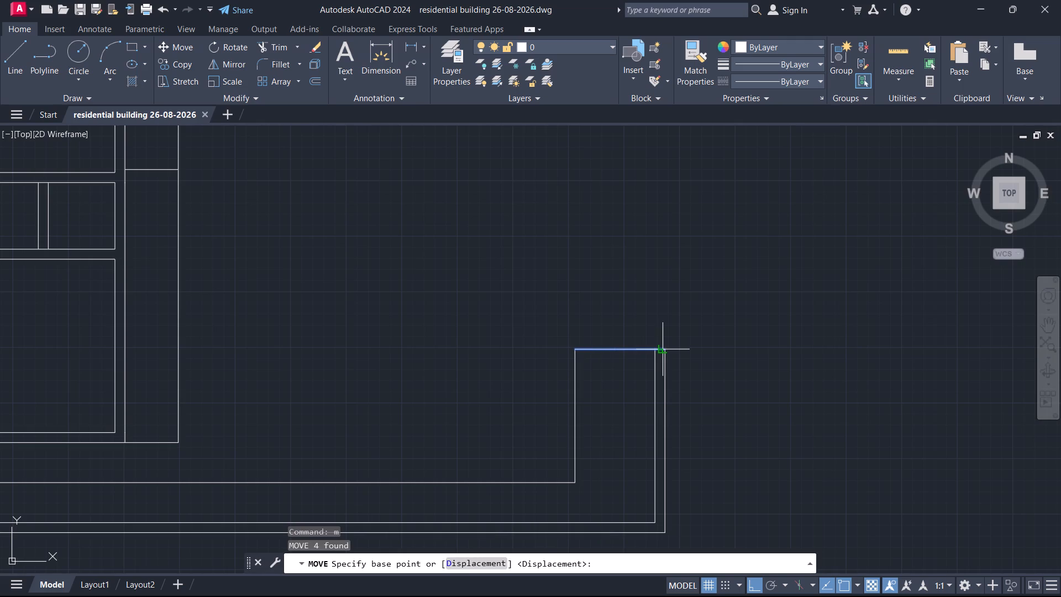
click(666, 347)
scroll(664, 271, down, 2)
middle_drag(665, 270, 655, 310)
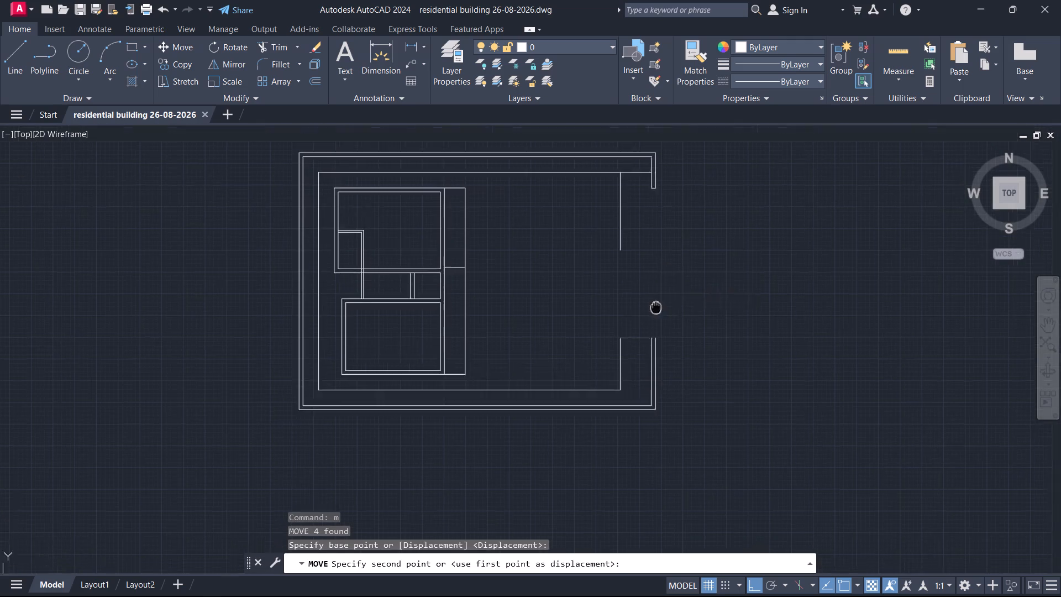
middle_drag(655, 310, 635, 386)
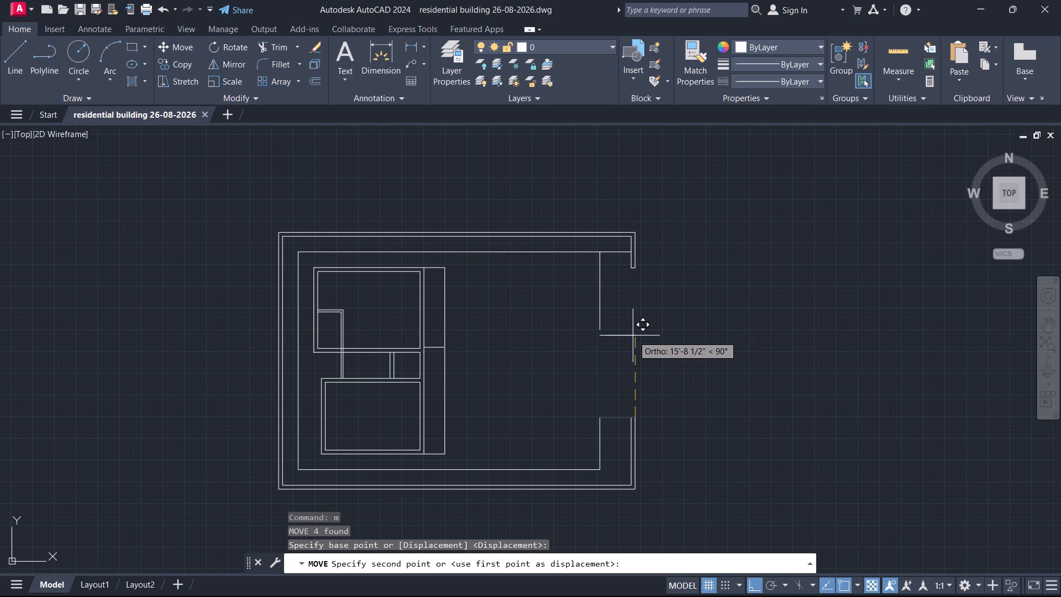
text(15')
key(Return)
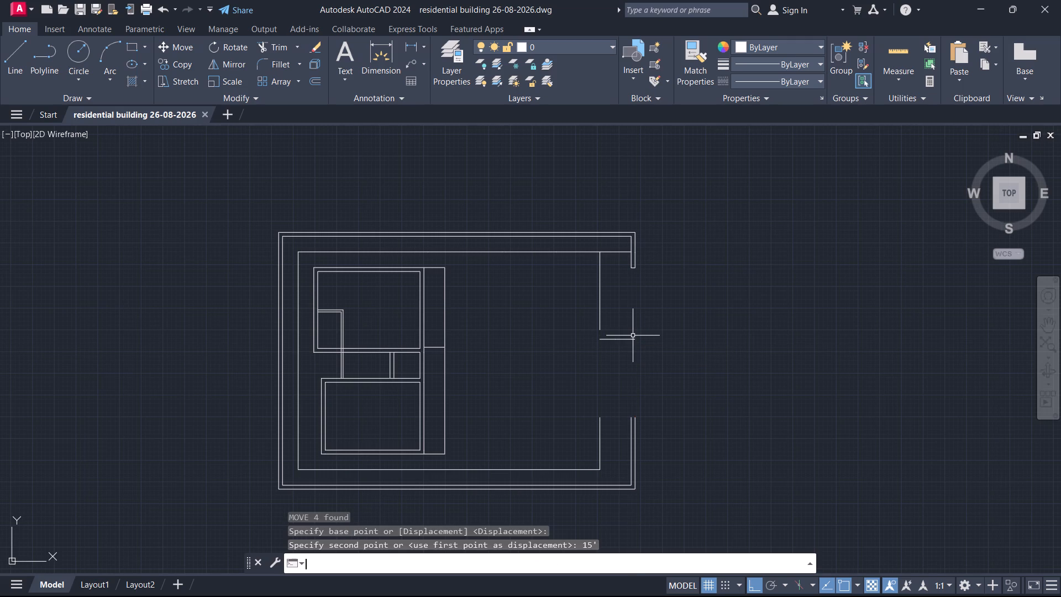
key(Escape)
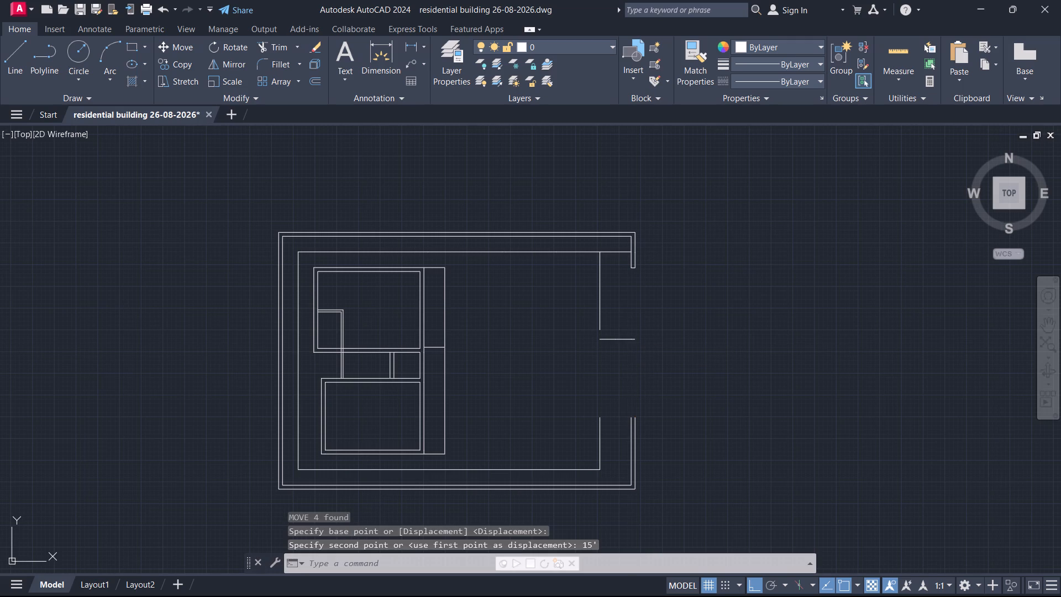
Extend the lower-right return's three vertical lines up to the raised top edge.
text(ex)
key(Return)
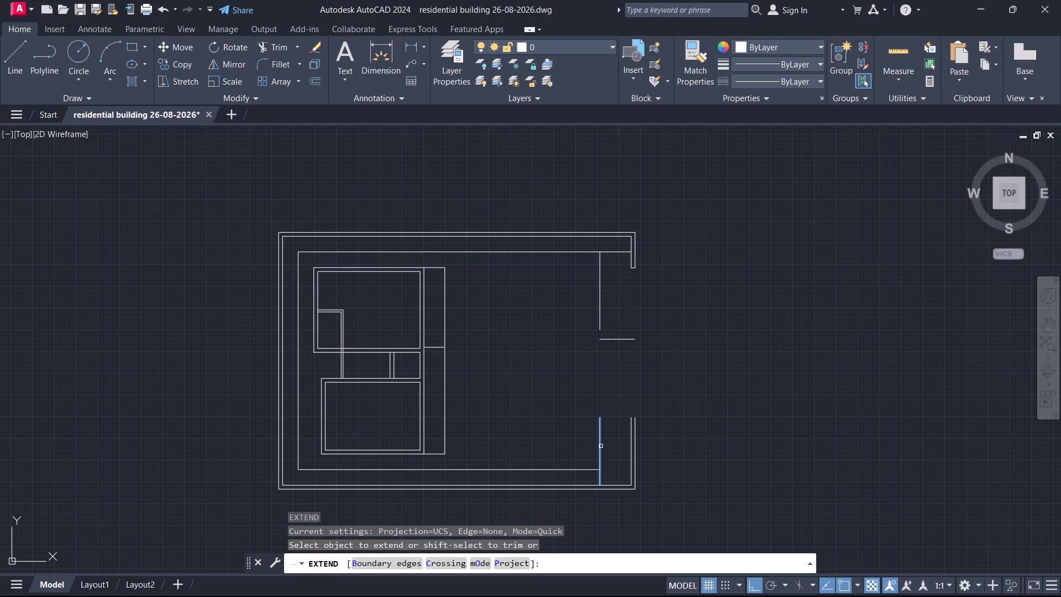
click(601, 431)
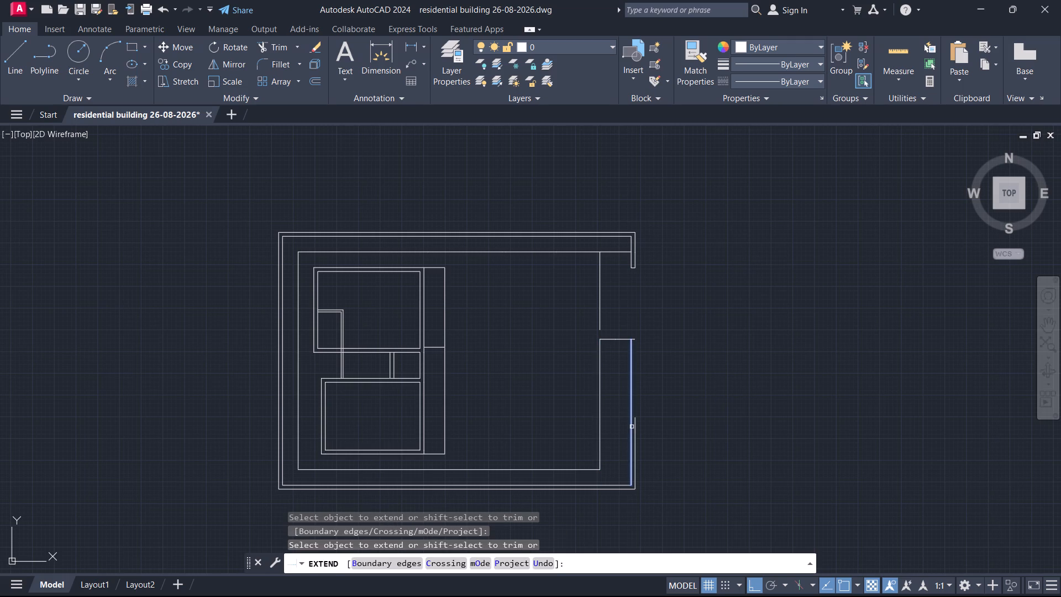
click(632, 427)
click(637, 427)
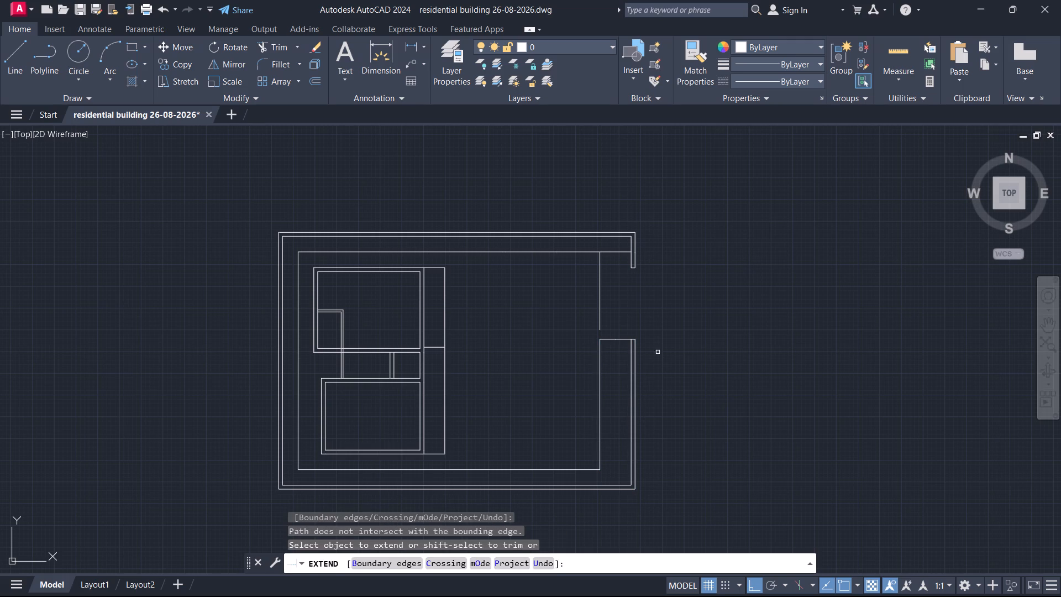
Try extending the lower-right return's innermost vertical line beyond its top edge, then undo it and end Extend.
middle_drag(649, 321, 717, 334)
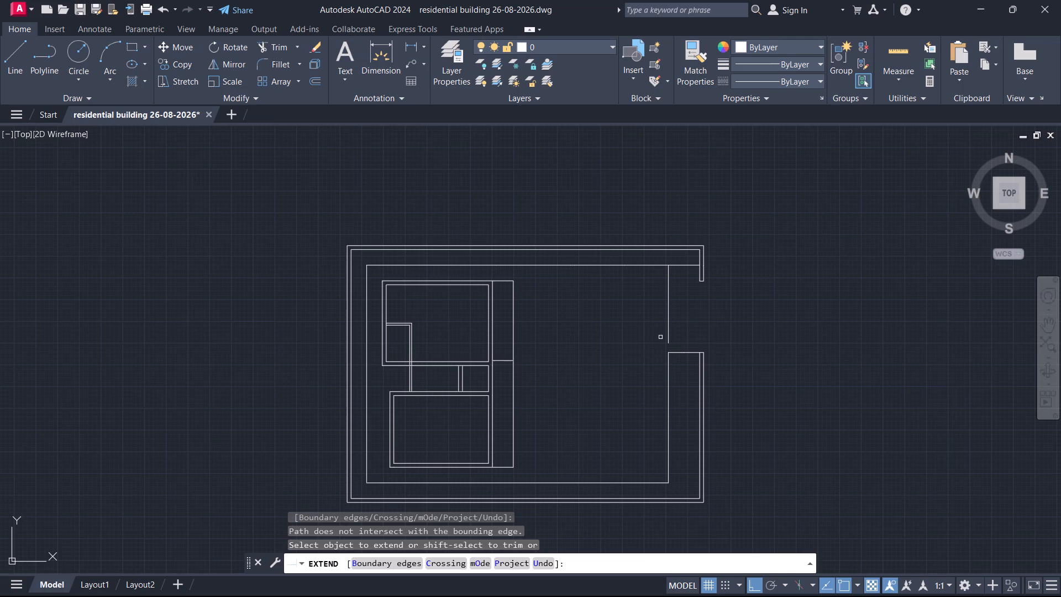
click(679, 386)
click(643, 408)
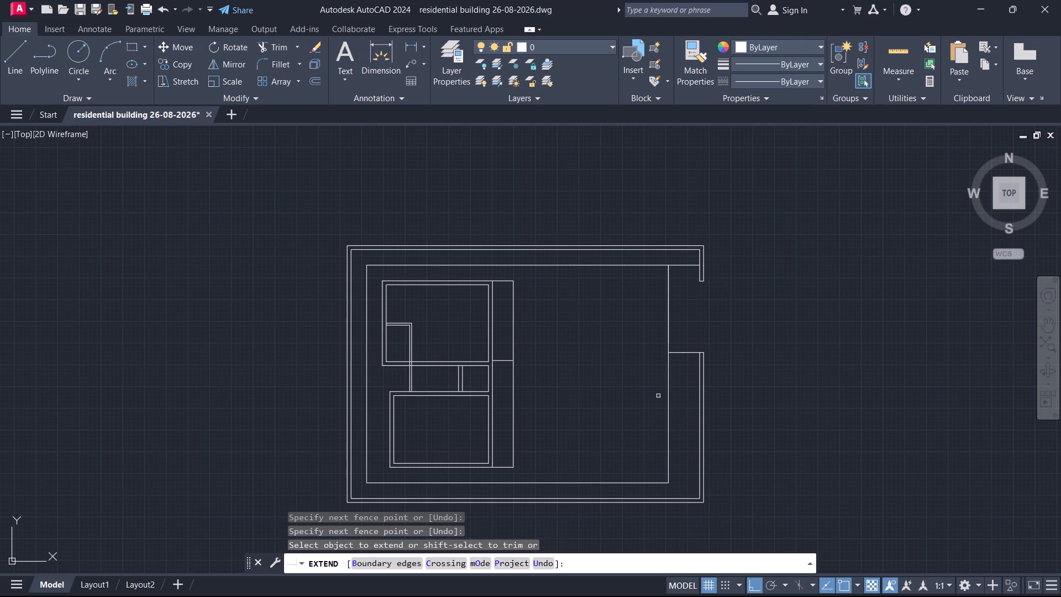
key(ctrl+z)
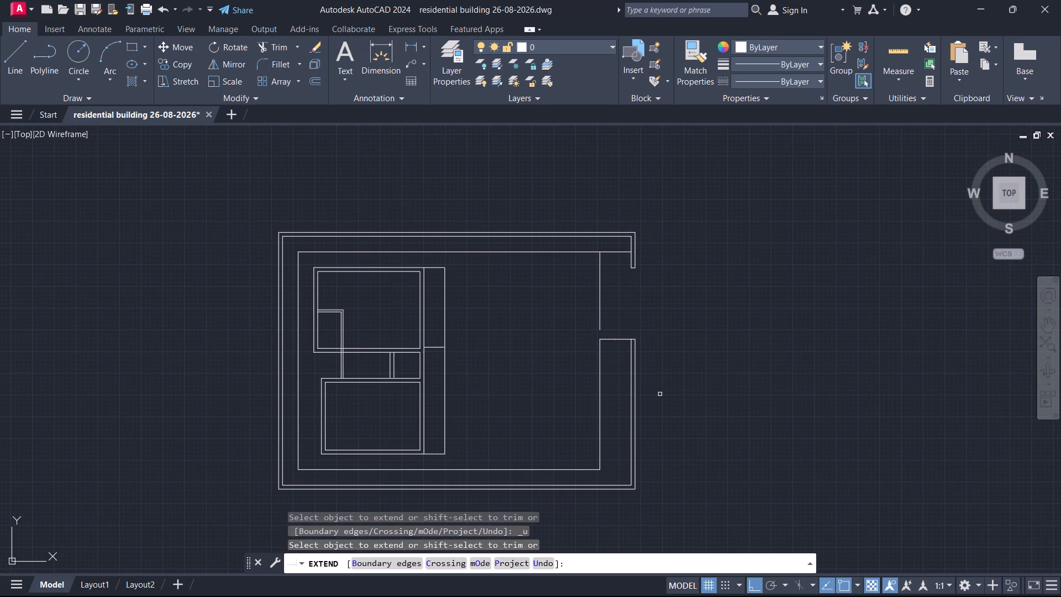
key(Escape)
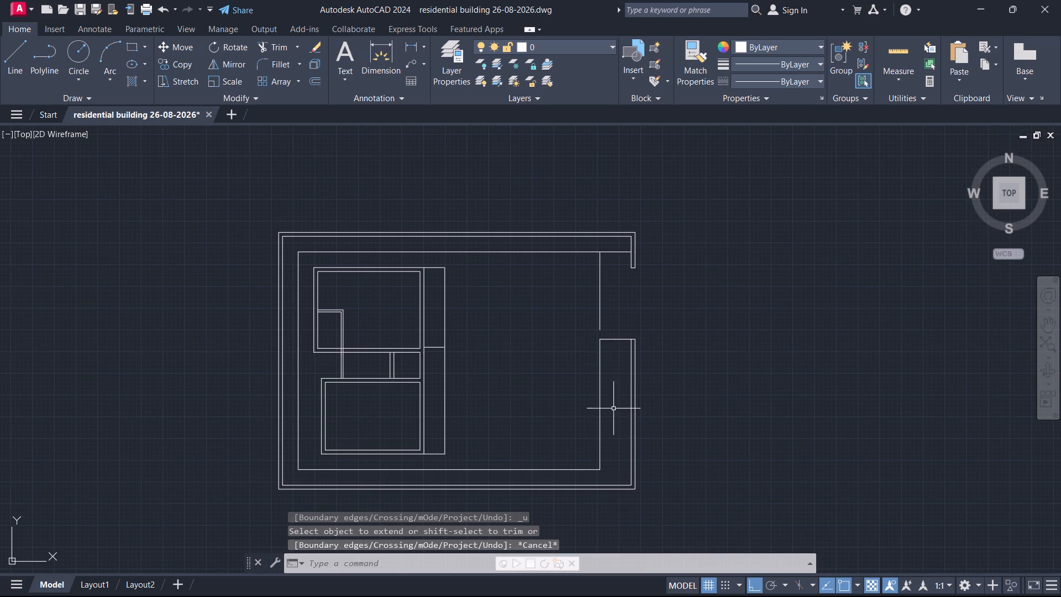
Move the lower-right return's innermost vertical line 3' to the right.
click(614, 400)
click(584, 401)
key(m)
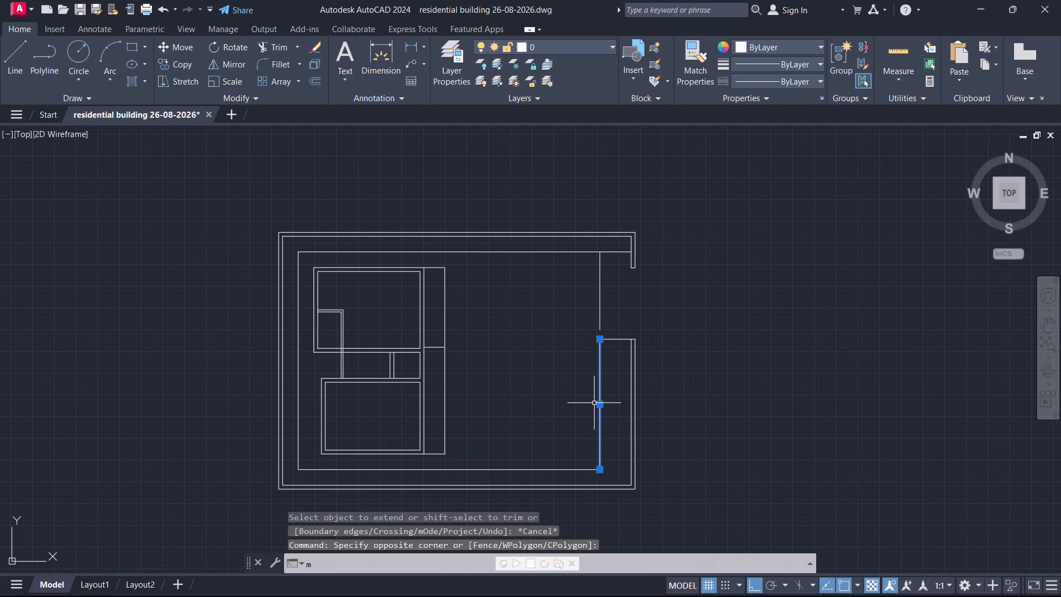
key(Return)
drag(601, 465, 610, 468)
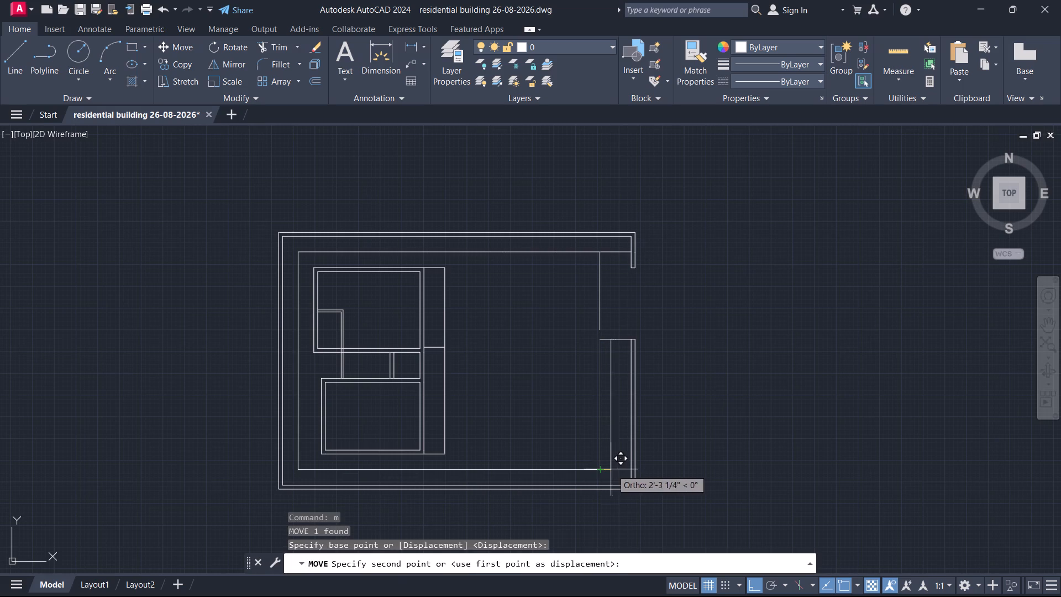
text(3')
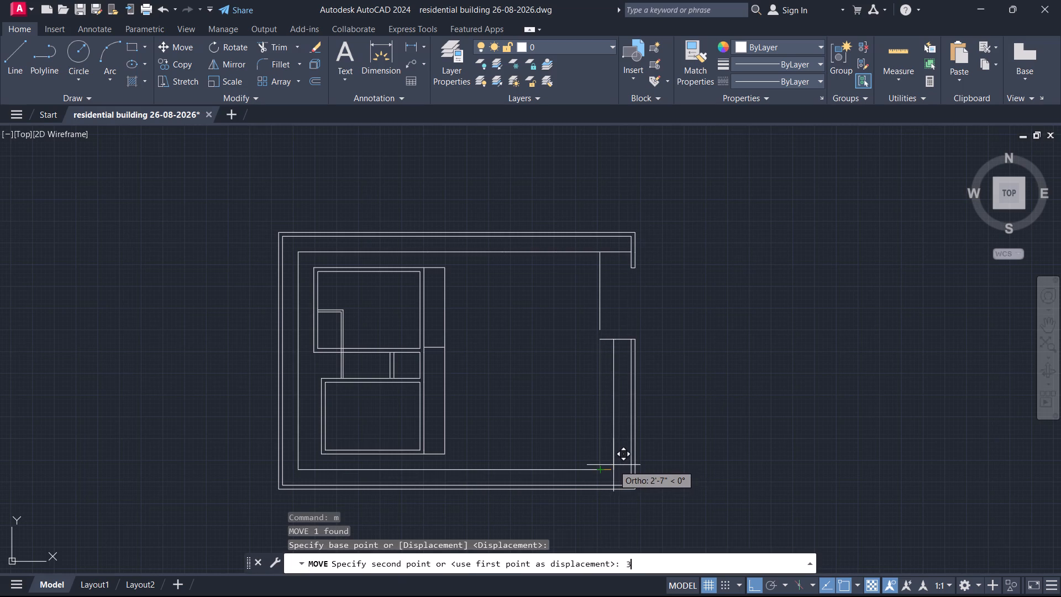
key(Return)
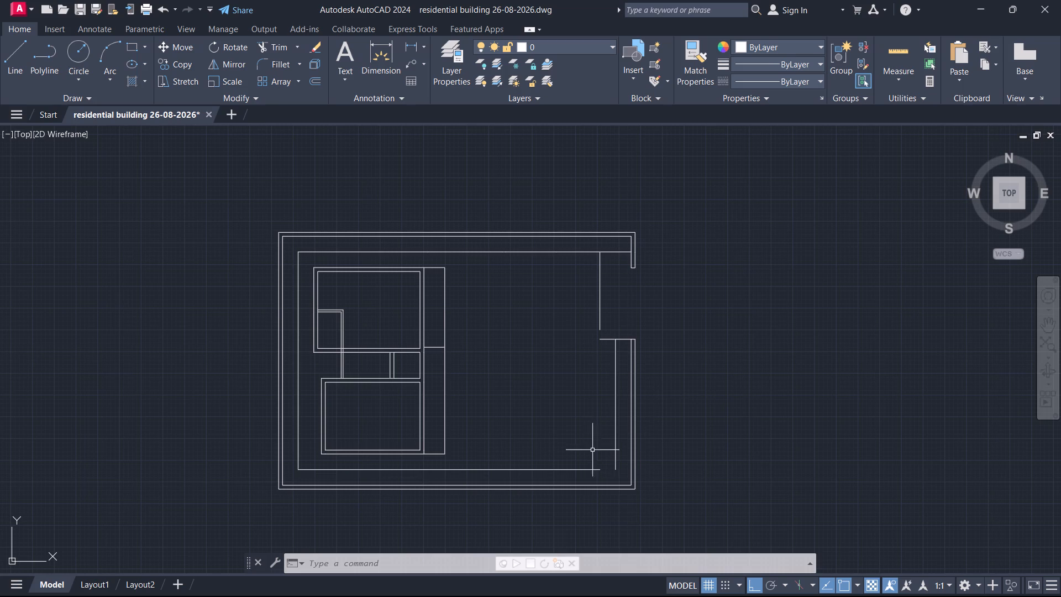
key(Escape)
Extend the bottom inner horizontal line right to meet the shifted innermost vertical line.
scroll(589, 481, up, 2)
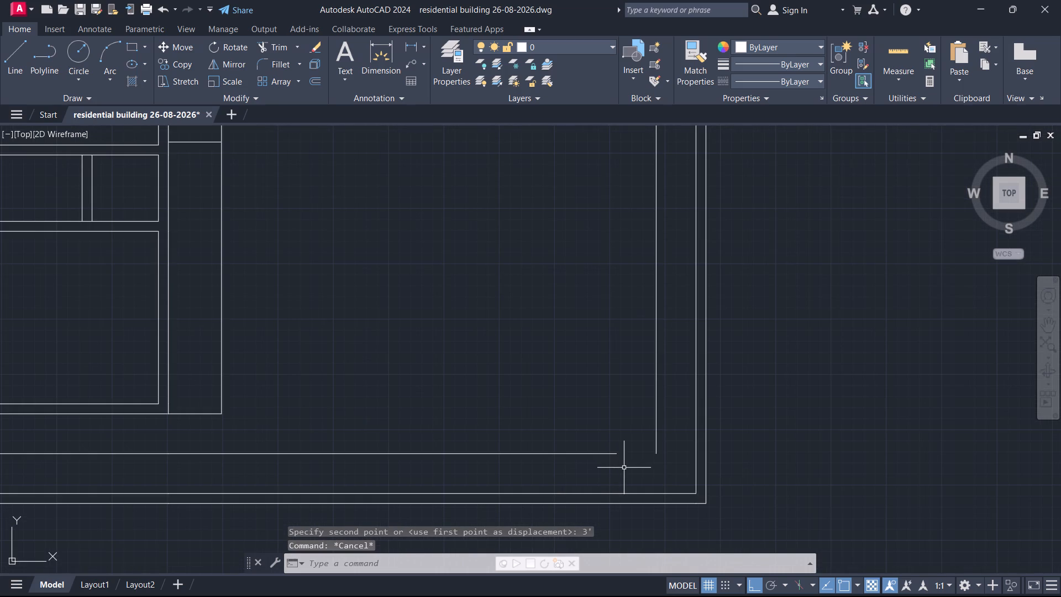
text(ex)
key(Return)
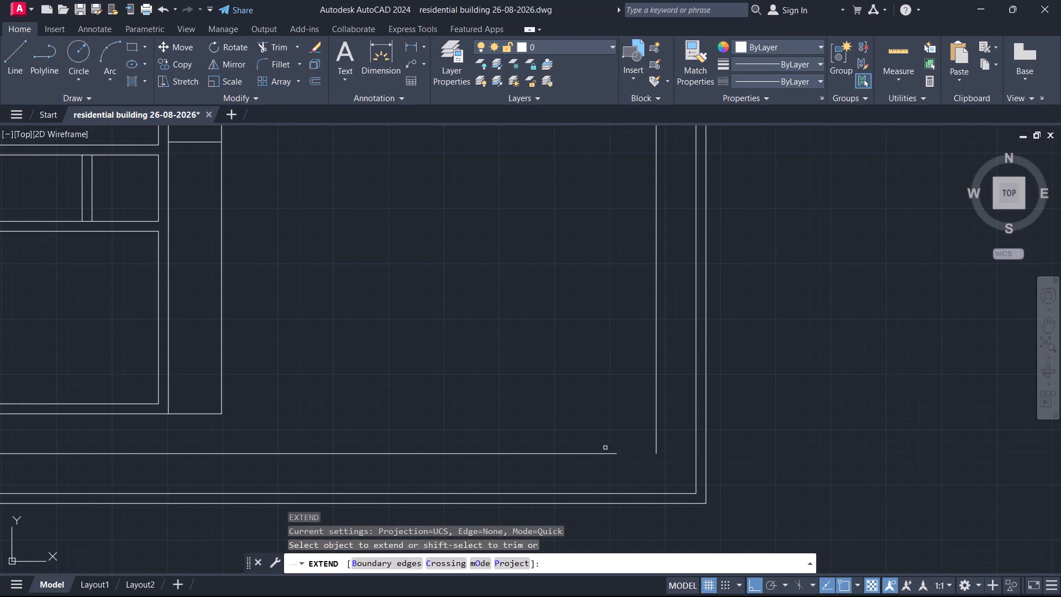
click(606, 454)
key(Escape)
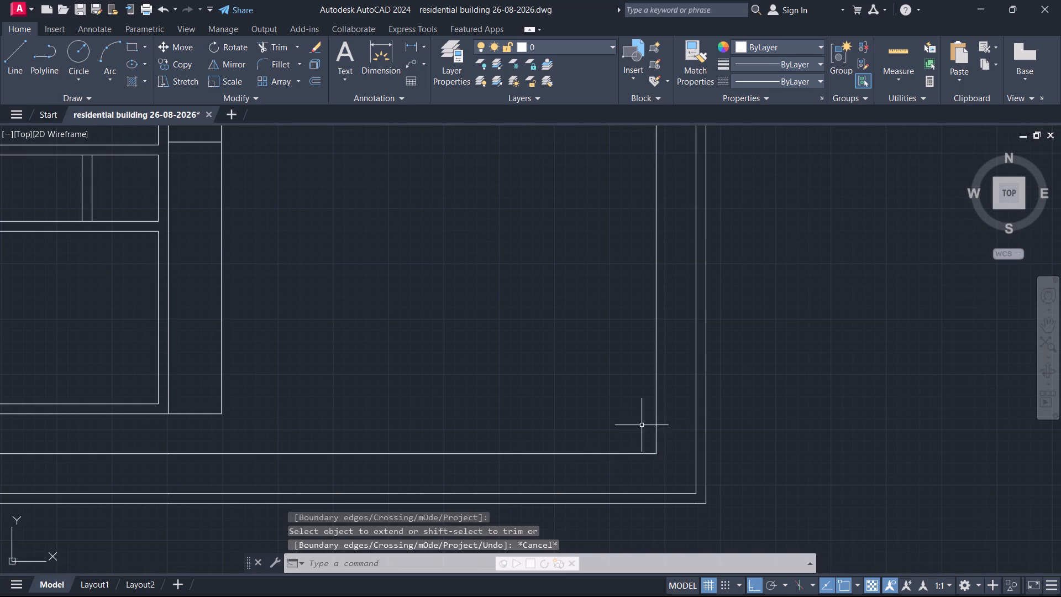
Trim the part of the return's top edge that overhangs left of the shifted innermost vertical line.
scroll(642, 425, down, 2)
key(Escape)
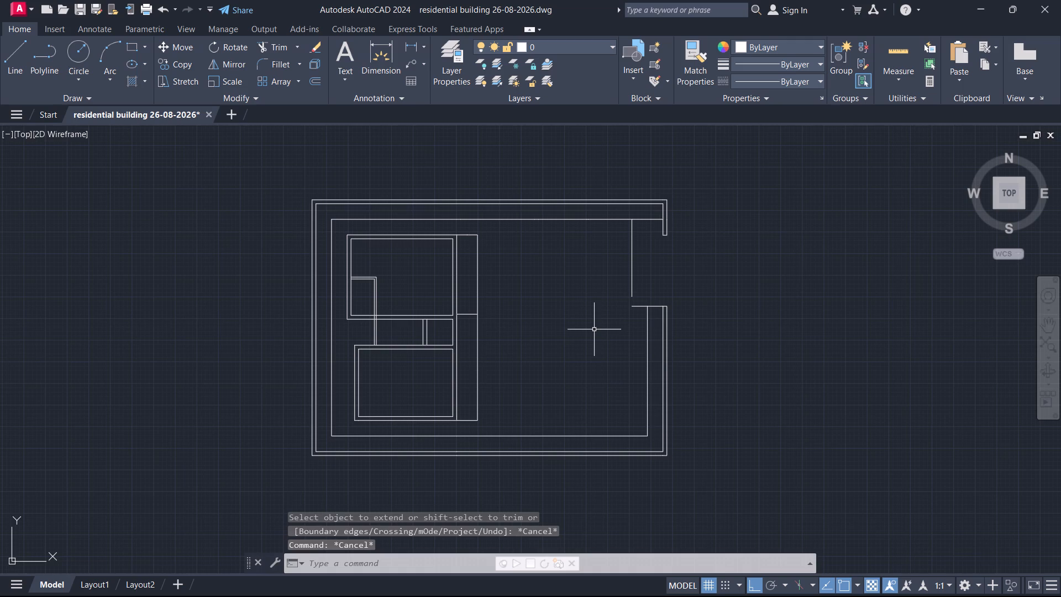
text(tr)
key(Return)
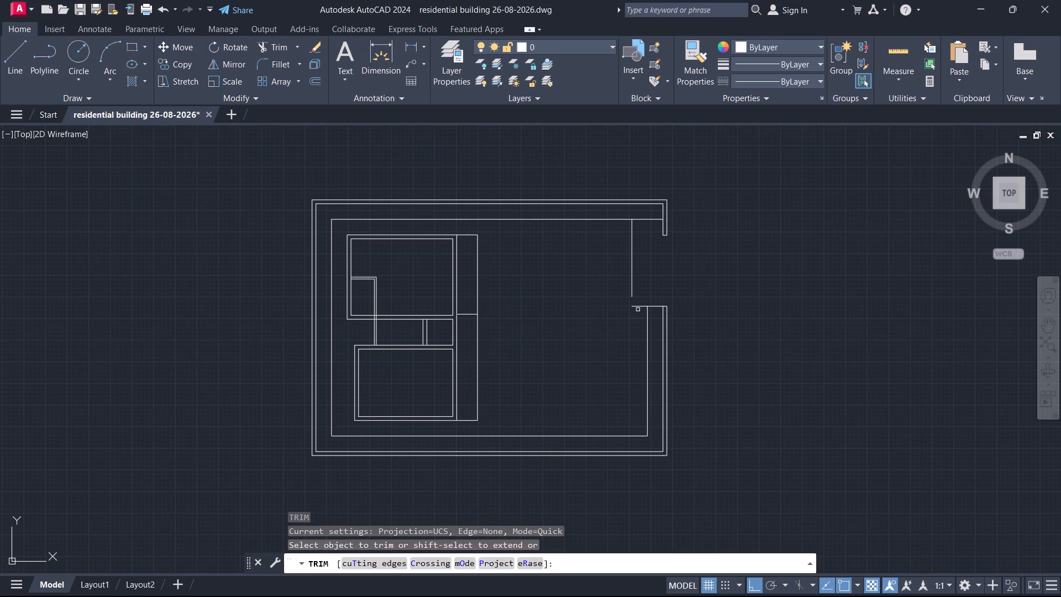
click(638, 307)
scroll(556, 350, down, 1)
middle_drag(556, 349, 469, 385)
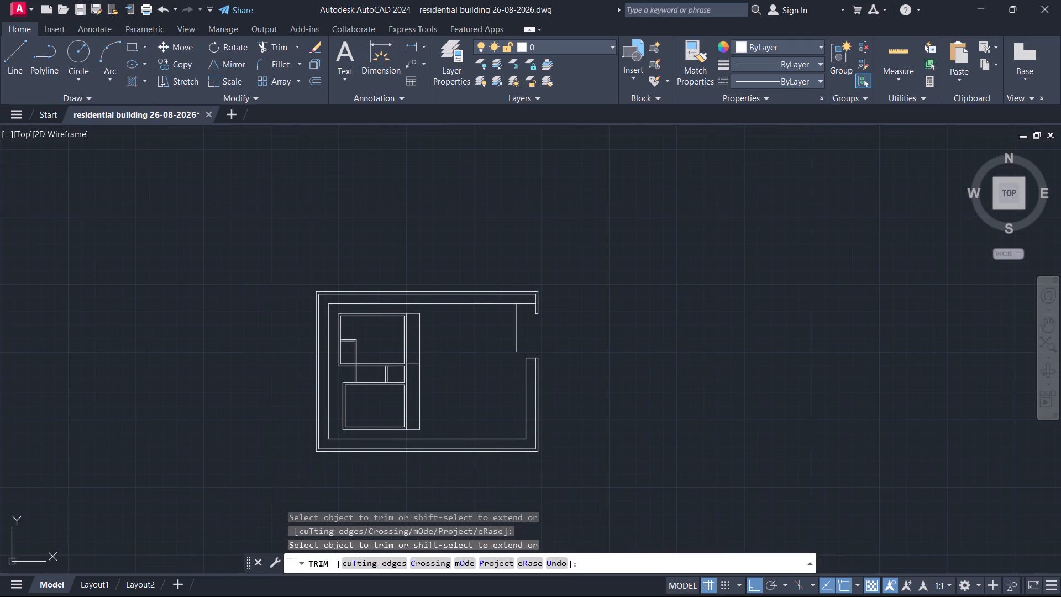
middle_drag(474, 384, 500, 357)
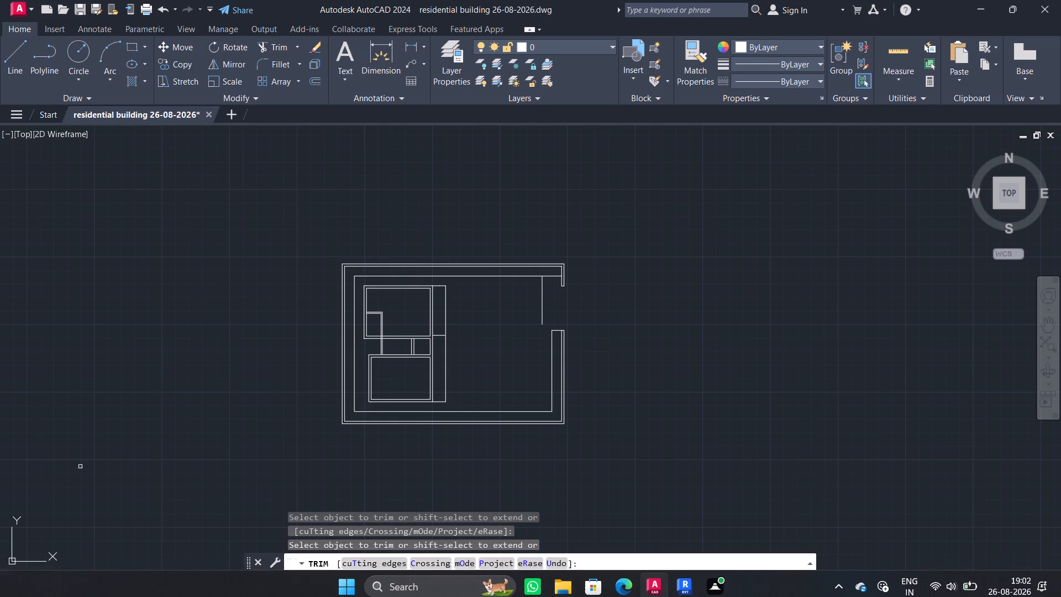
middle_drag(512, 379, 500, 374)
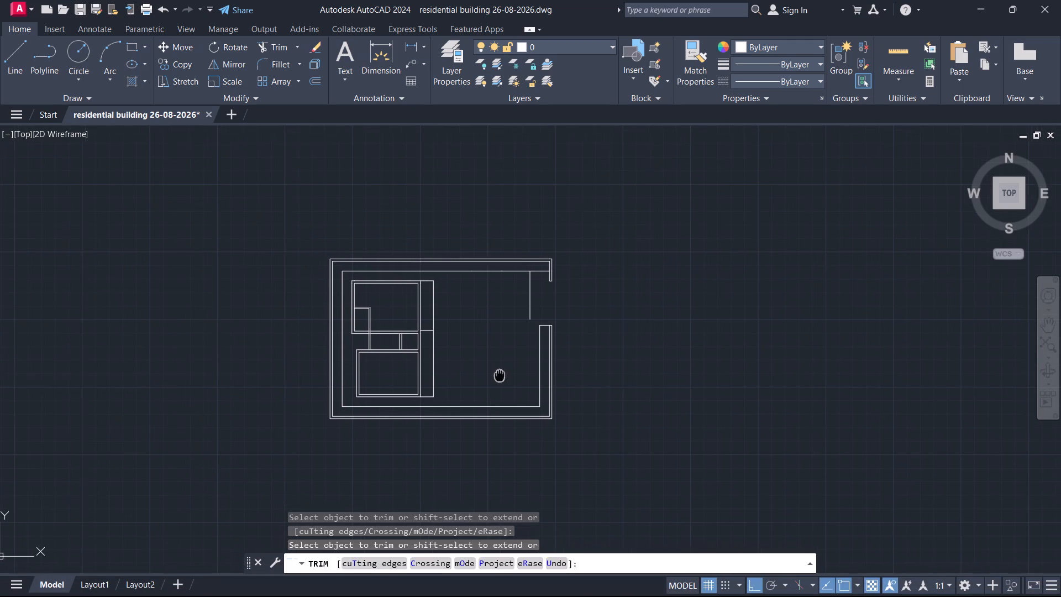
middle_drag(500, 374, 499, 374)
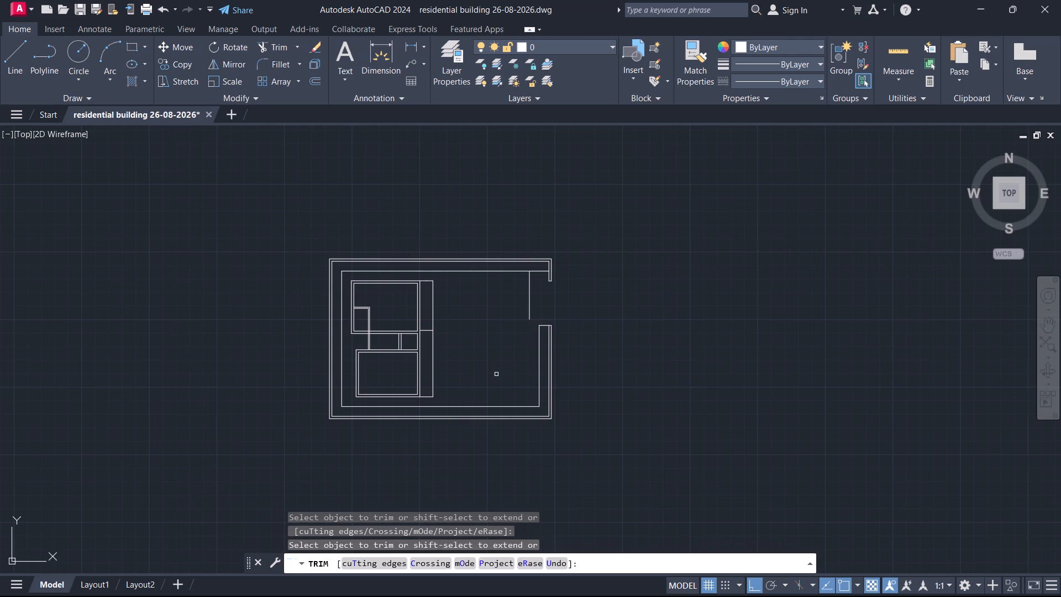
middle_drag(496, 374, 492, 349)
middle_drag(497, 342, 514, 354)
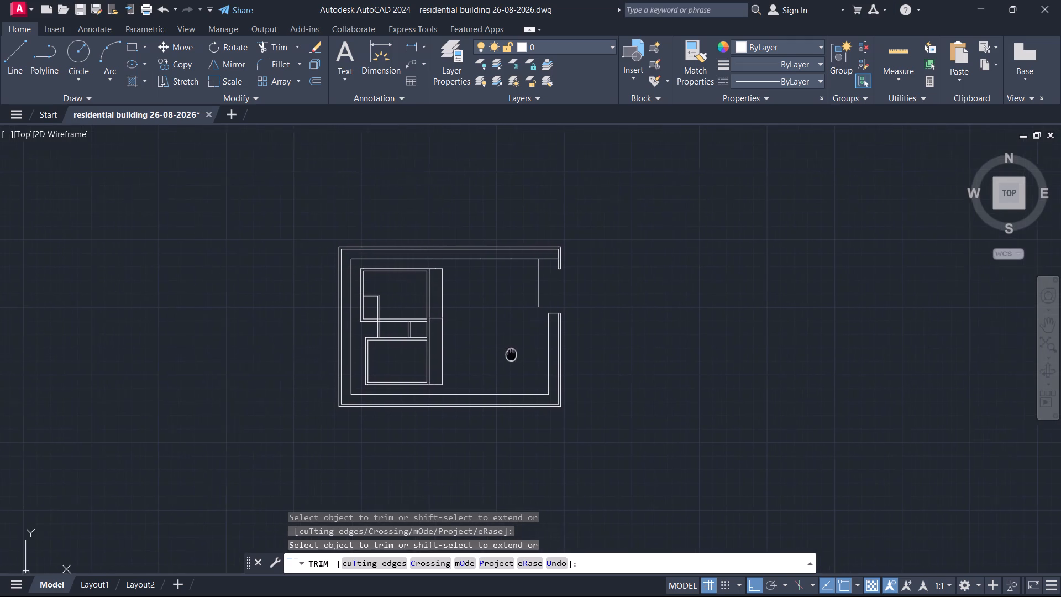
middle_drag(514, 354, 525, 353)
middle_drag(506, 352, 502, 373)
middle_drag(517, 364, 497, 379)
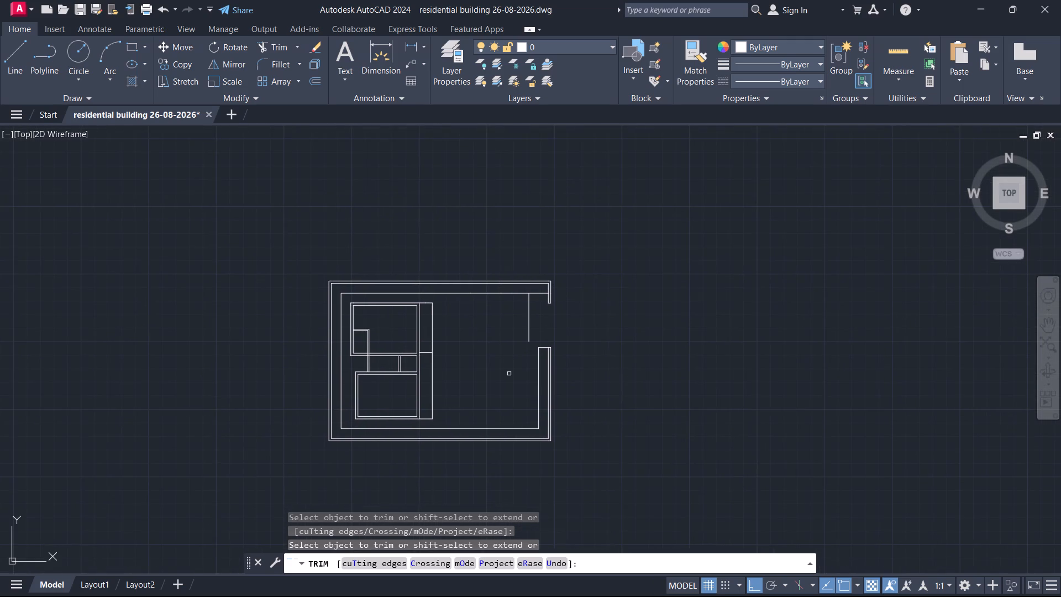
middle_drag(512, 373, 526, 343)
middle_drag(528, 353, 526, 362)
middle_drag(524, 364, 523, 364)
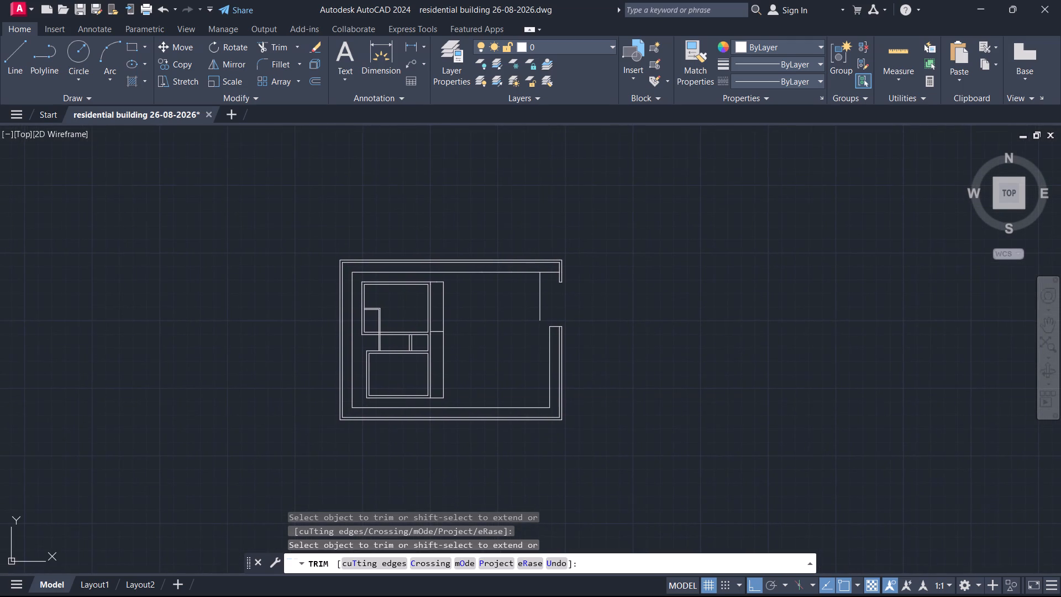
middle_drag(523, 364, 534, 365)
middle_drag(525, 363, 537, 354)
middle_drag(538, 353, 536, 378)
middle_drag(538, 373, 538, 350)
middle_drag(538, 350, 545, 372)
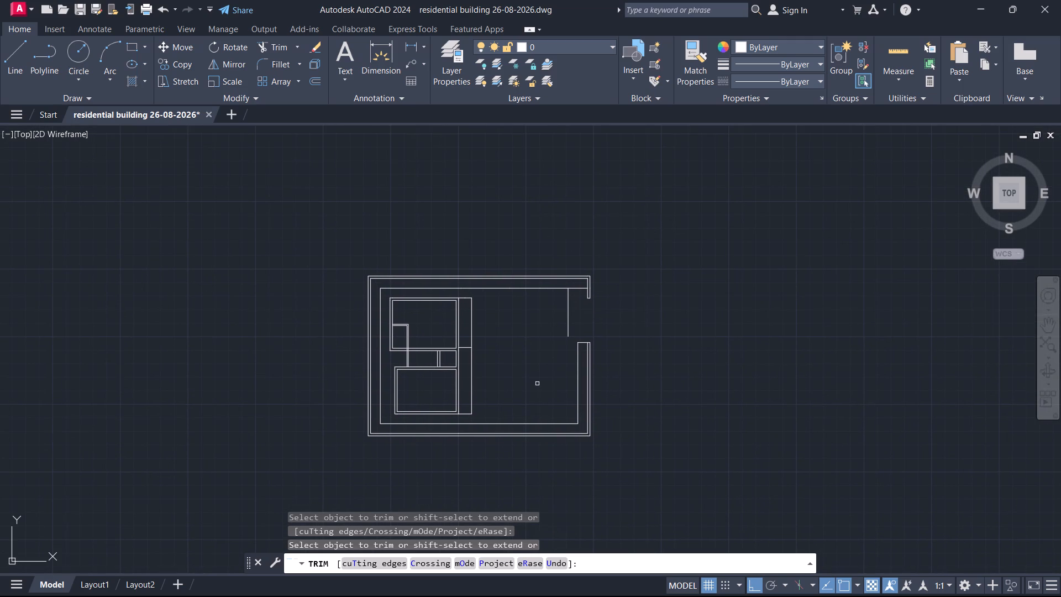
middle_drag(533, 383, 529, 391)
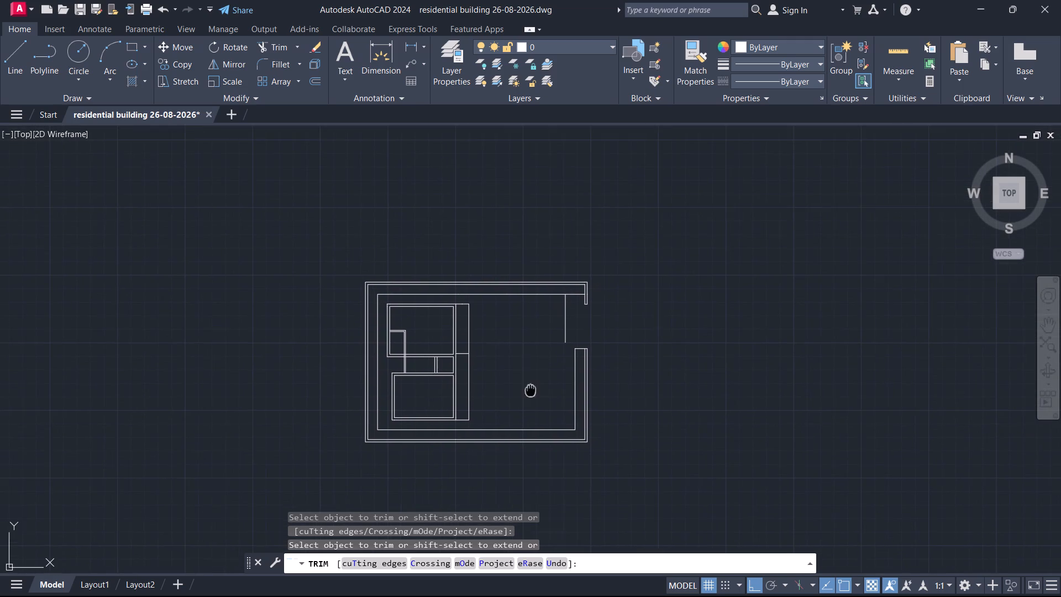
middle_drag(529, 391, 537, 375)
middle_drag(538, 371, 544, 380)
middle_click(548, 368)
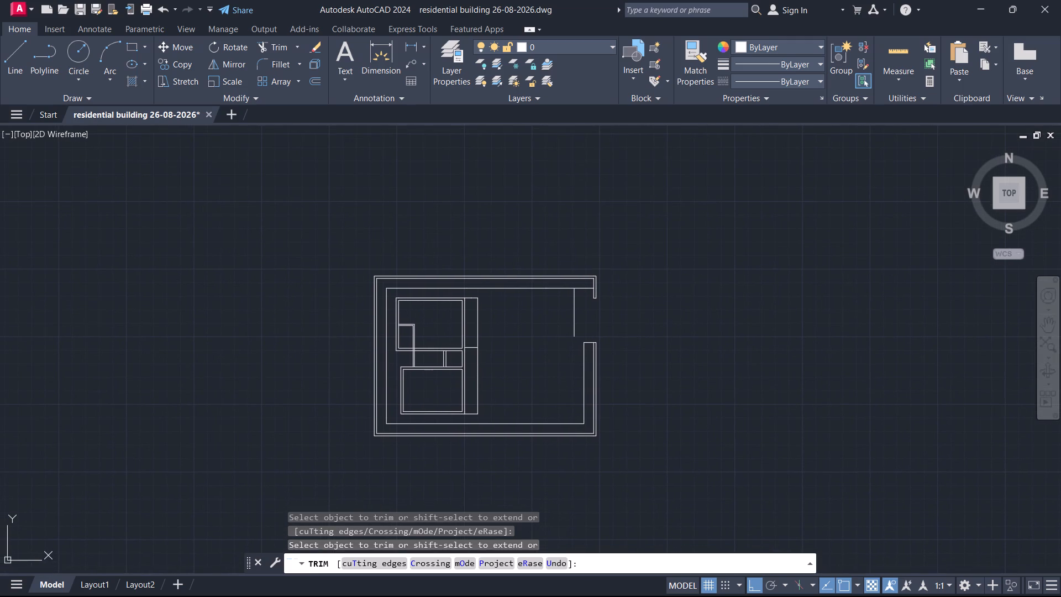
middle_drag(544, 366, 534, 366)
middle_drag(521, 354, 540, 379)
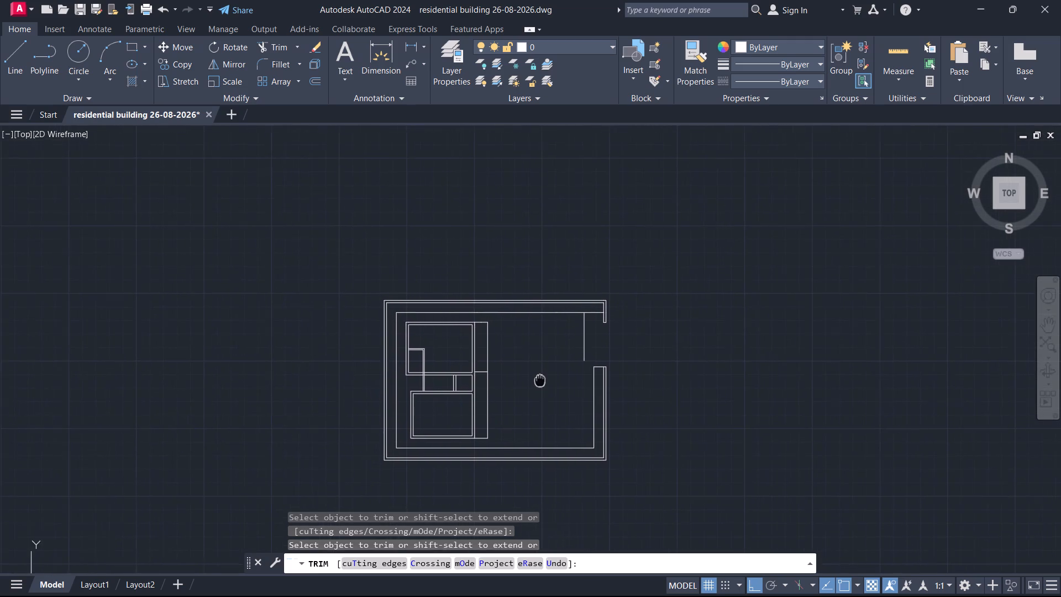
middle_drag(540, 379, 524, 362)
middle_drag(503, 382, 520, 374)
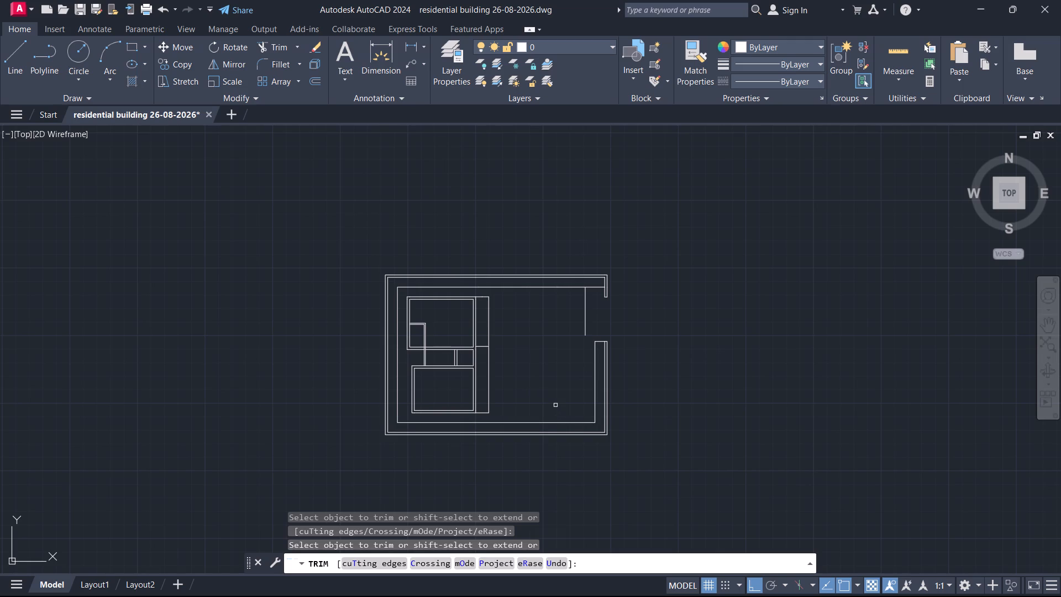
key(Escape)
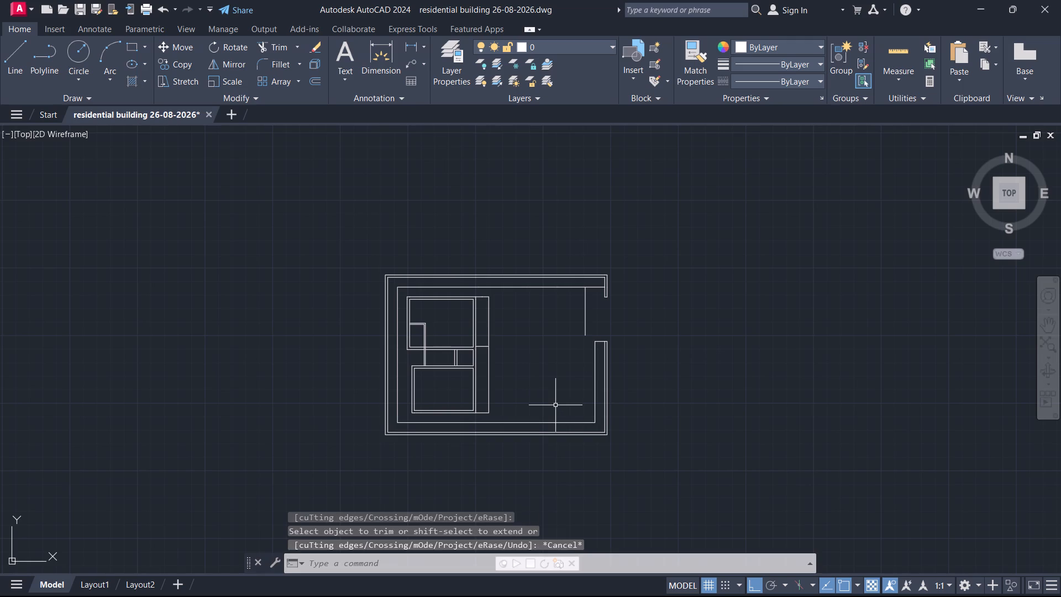
Offset the bottom inner horizontal line 3' upward and the lower-right return's innermost vertical line 3' to the left.
key(o)
key(Return)
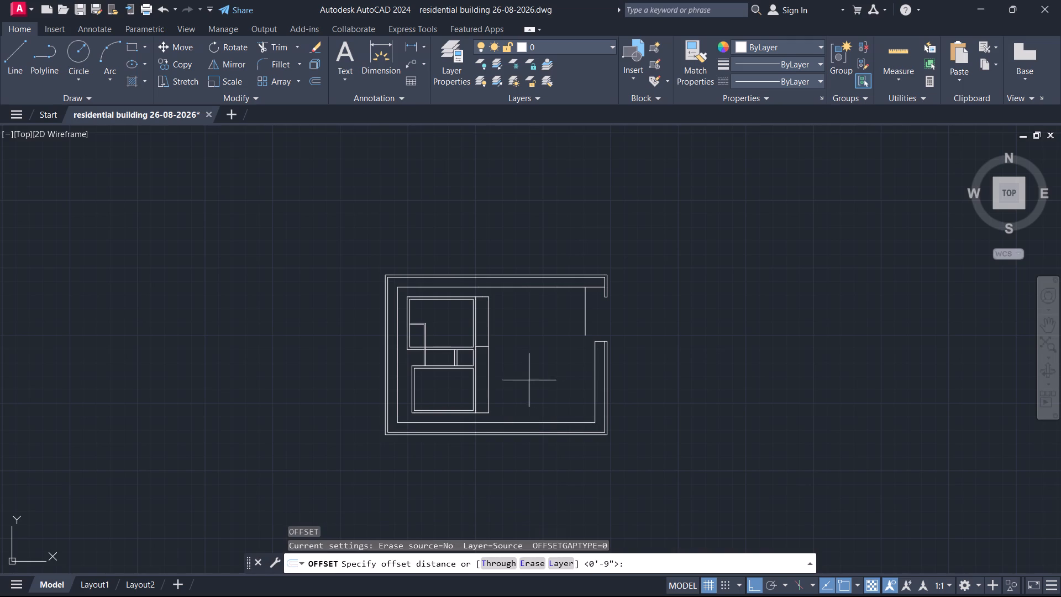
click(566, 422)
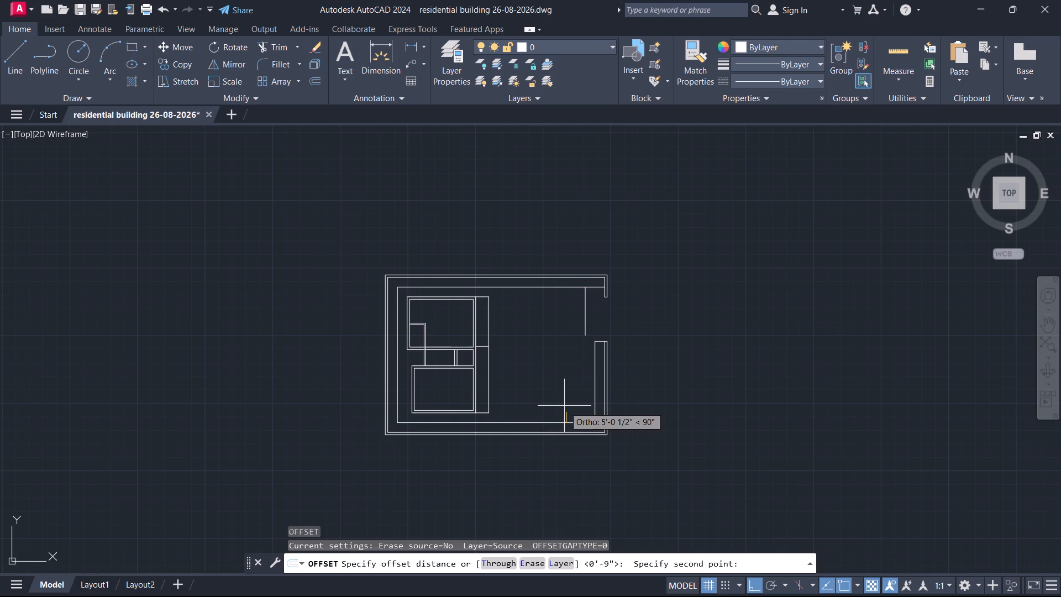
key(3)
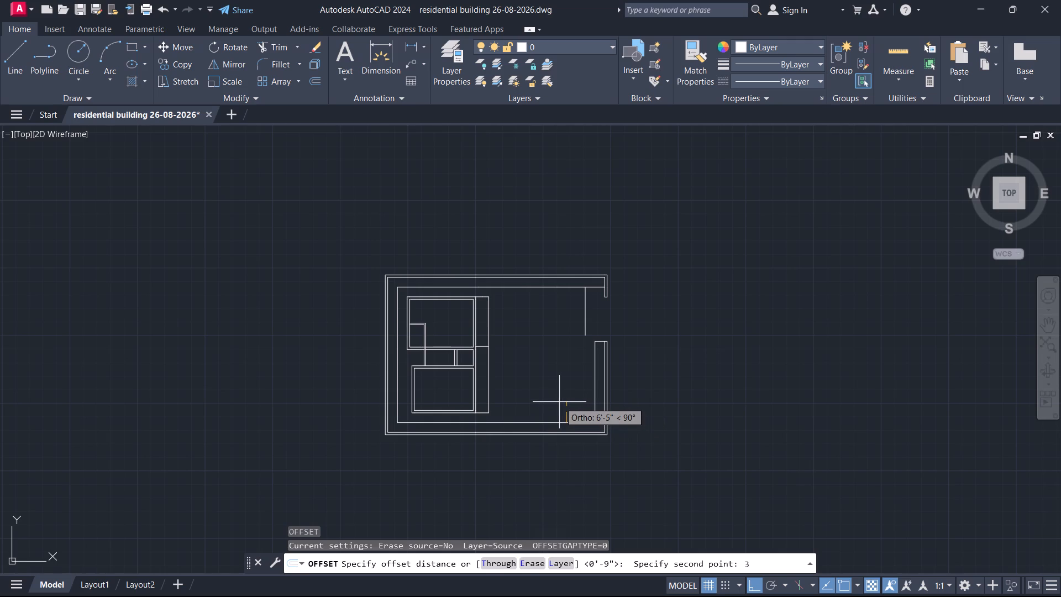
key(apostrophe)
key(Return)
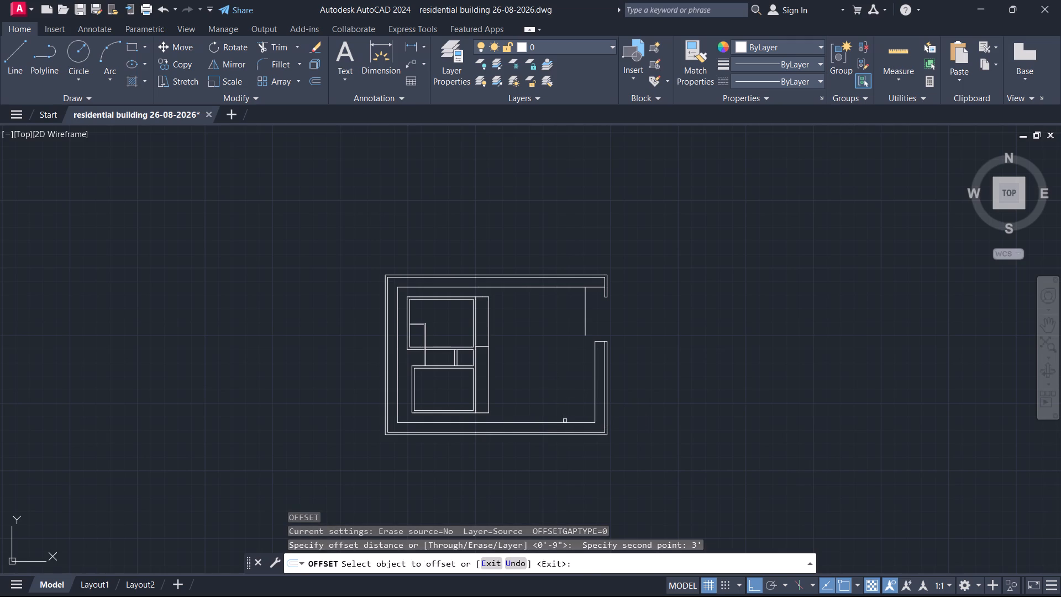
click(565, 421)
click(564, 408)
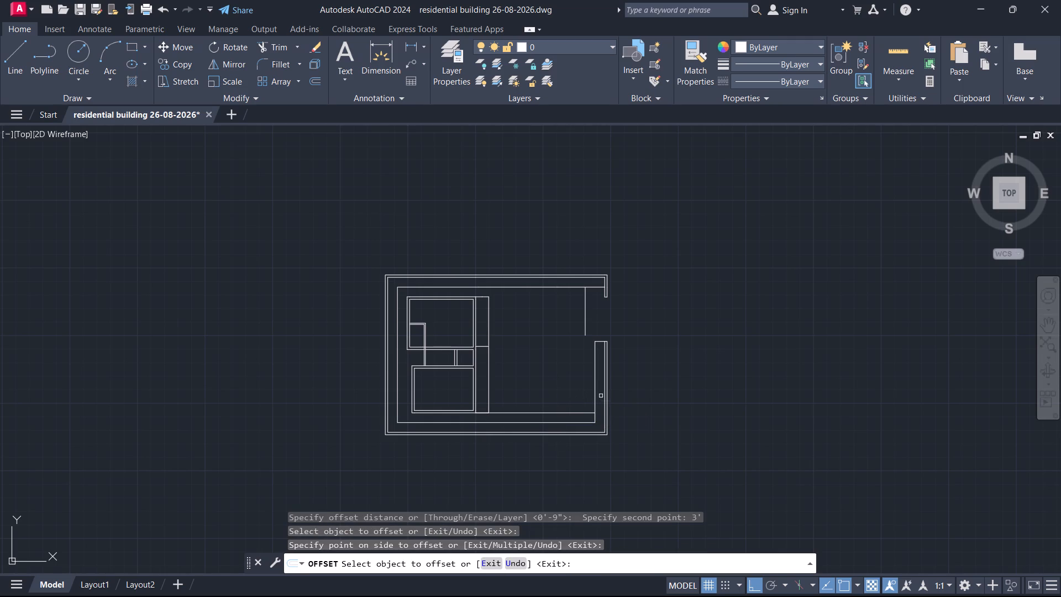
click(595, 389)
click(559, 397)
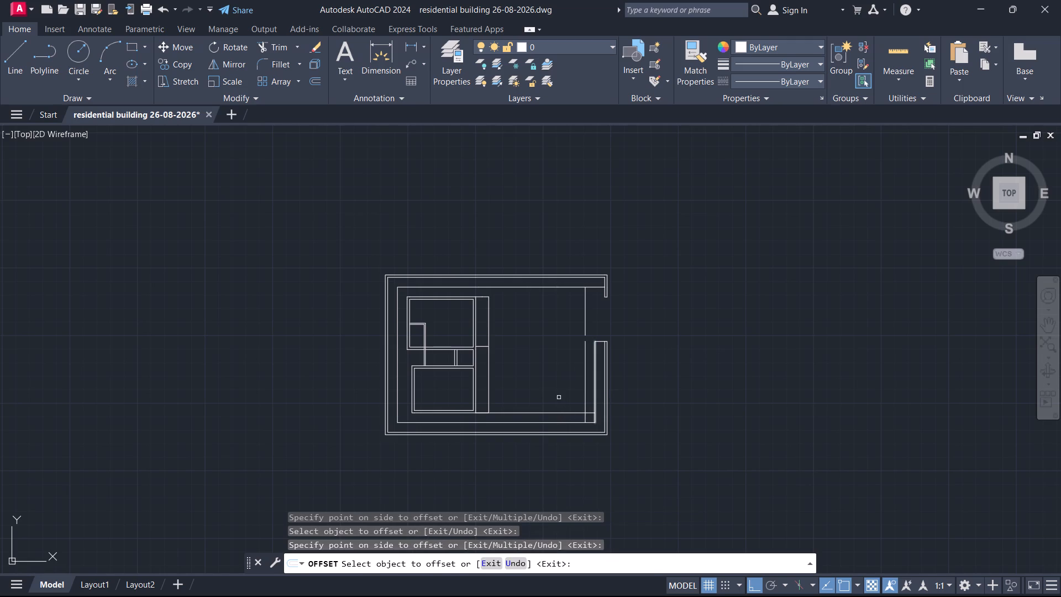
key(Escape)
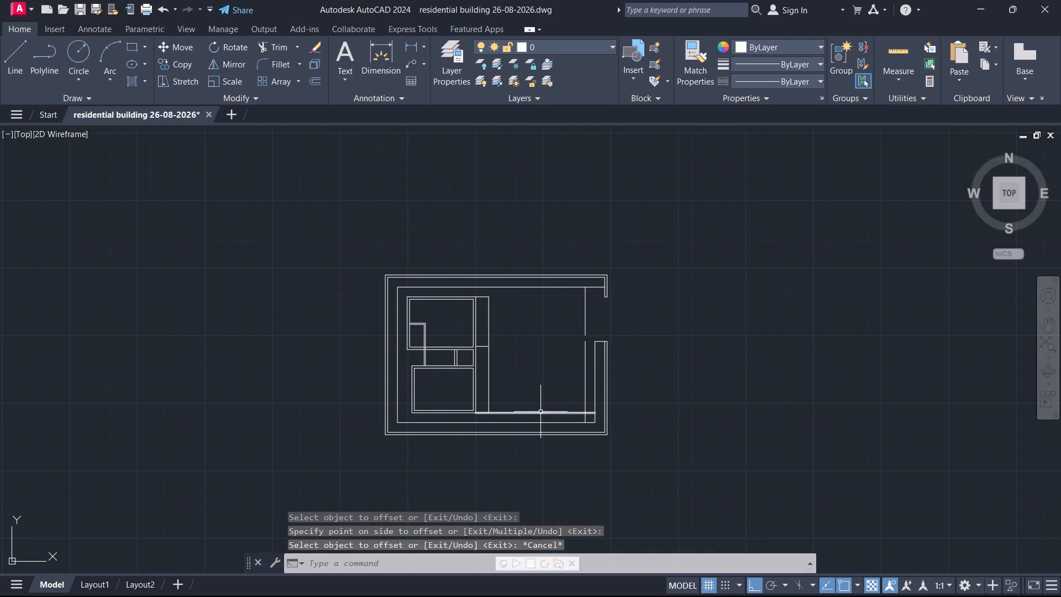
Offset the new vertical line beside the lower-right return 2' further to the left.
scroll(540, 414, up, 2)
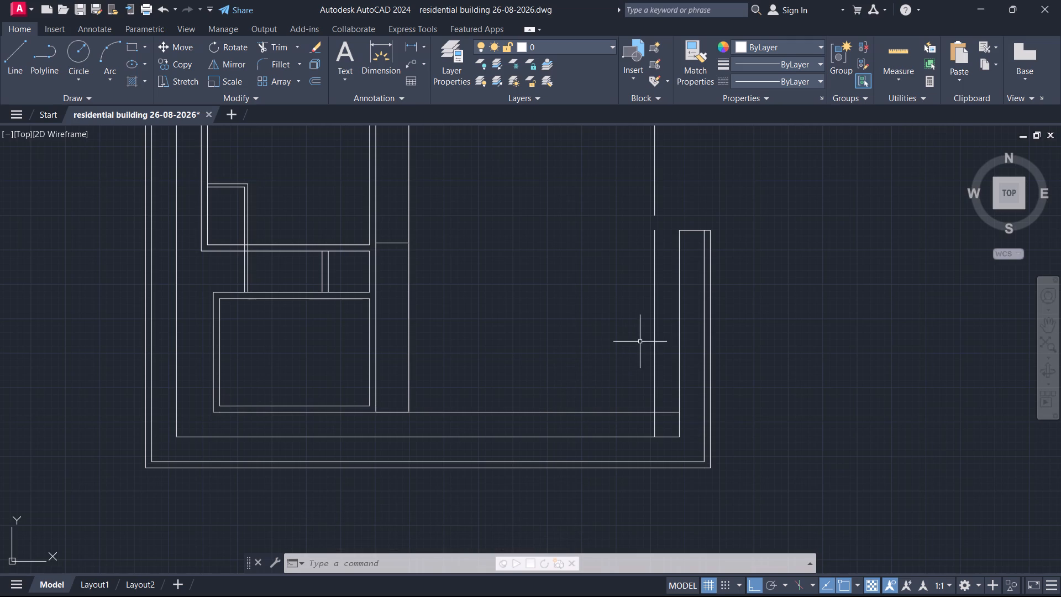
click(654, 329)
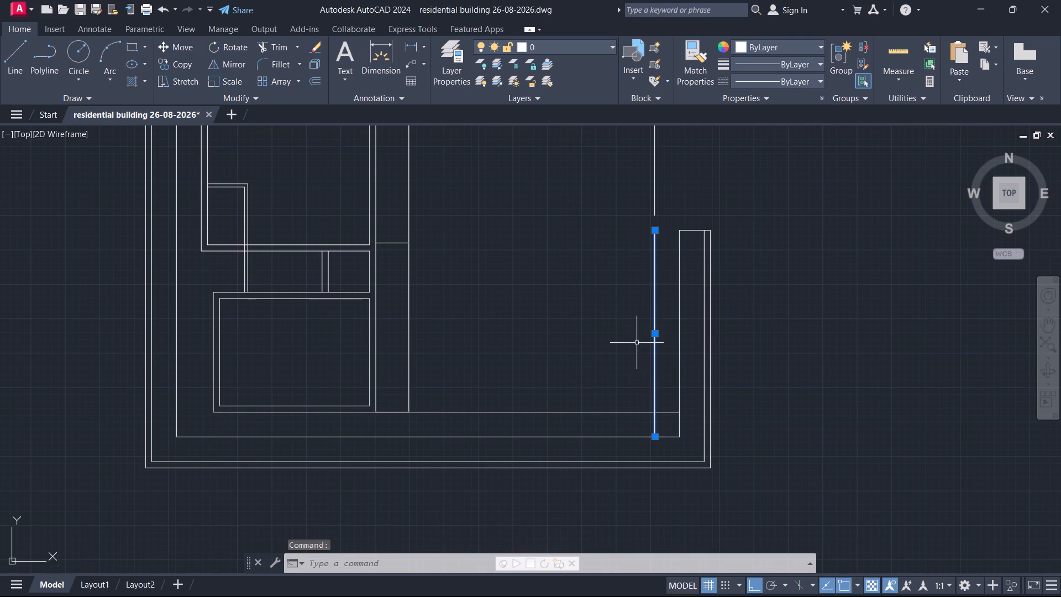
key(o)
key(Return)
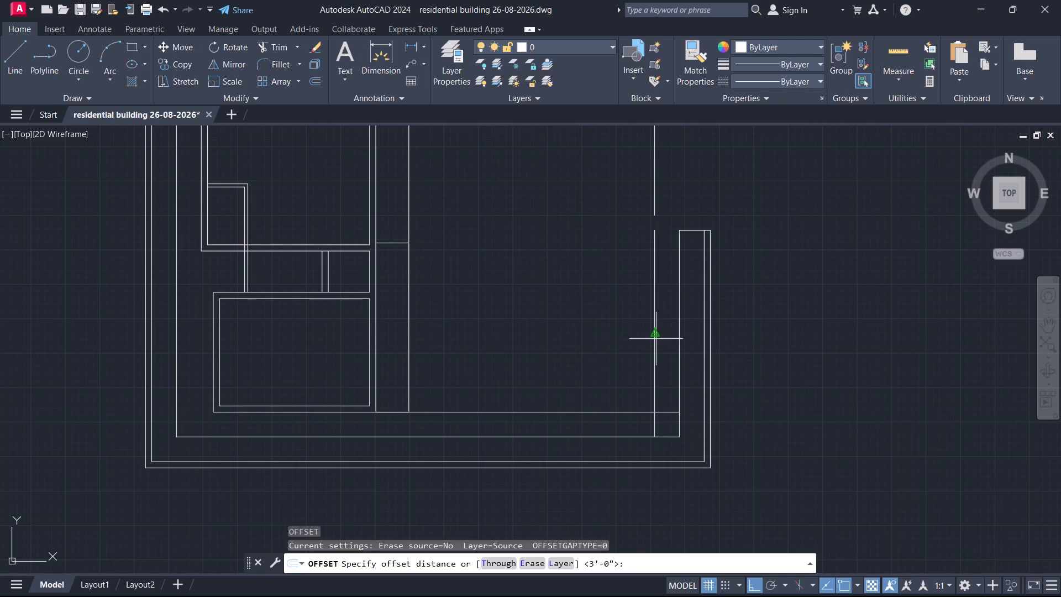
click(656, 338)
text(2')
key(Return)
click(577, 360)
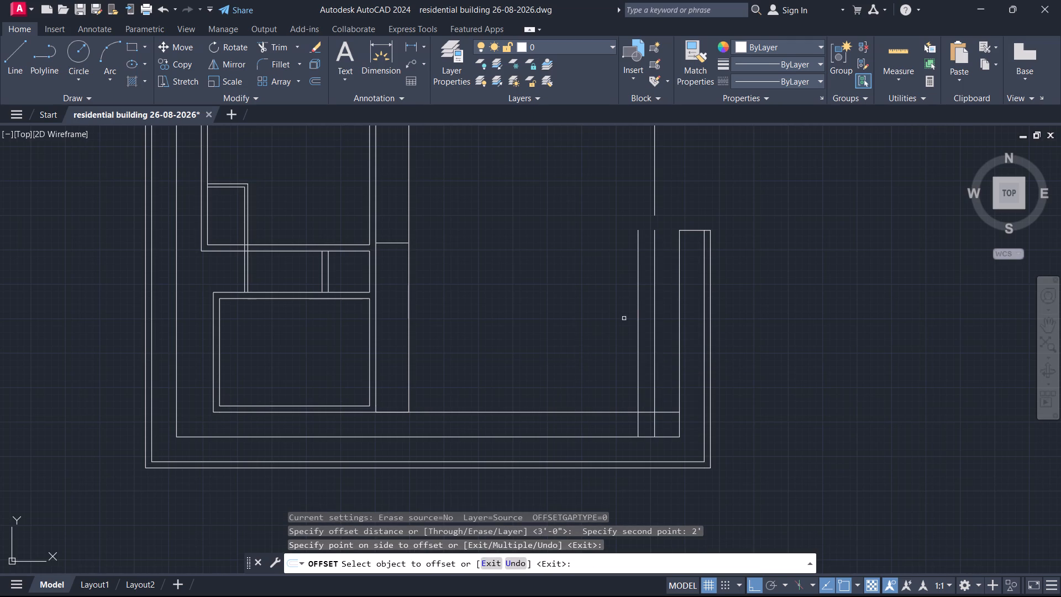
Erase the intermediate vertical line between the 2' offset copy and the lower-right return.
click(653, 310)
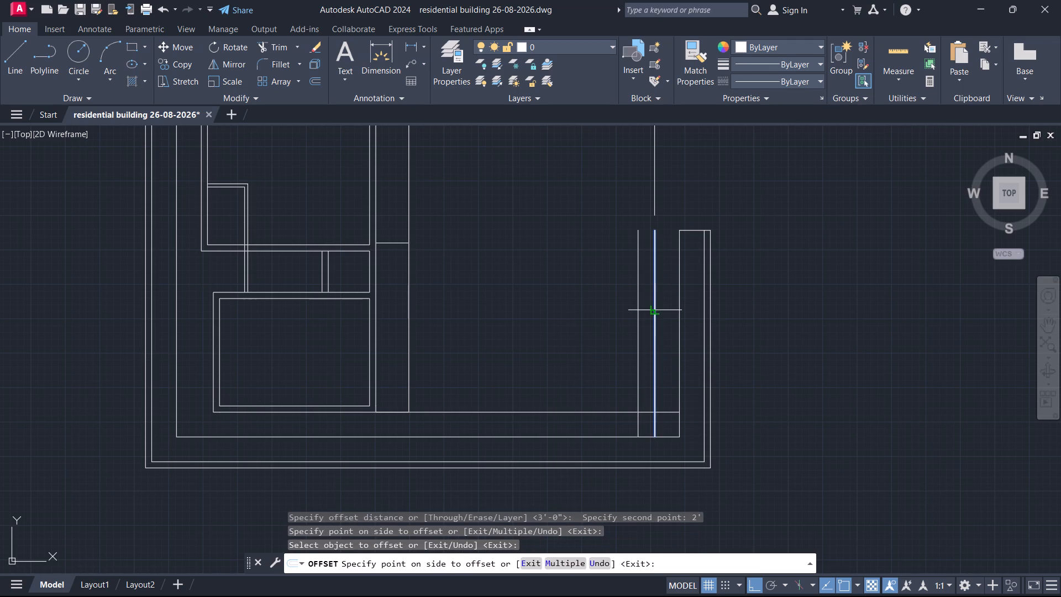
key(e)
key(Return)
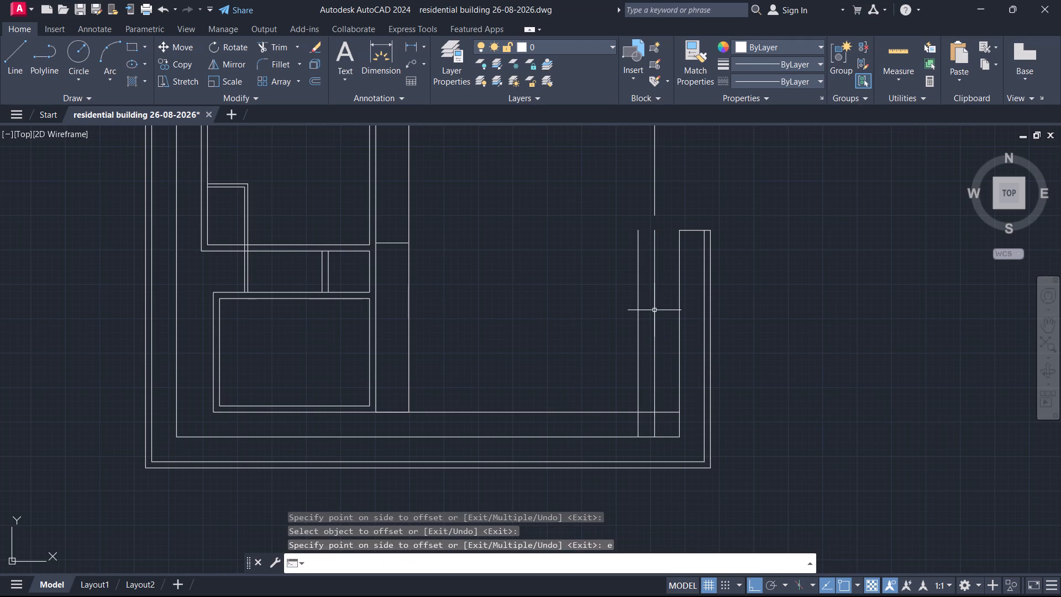
key(e)
key(Return)
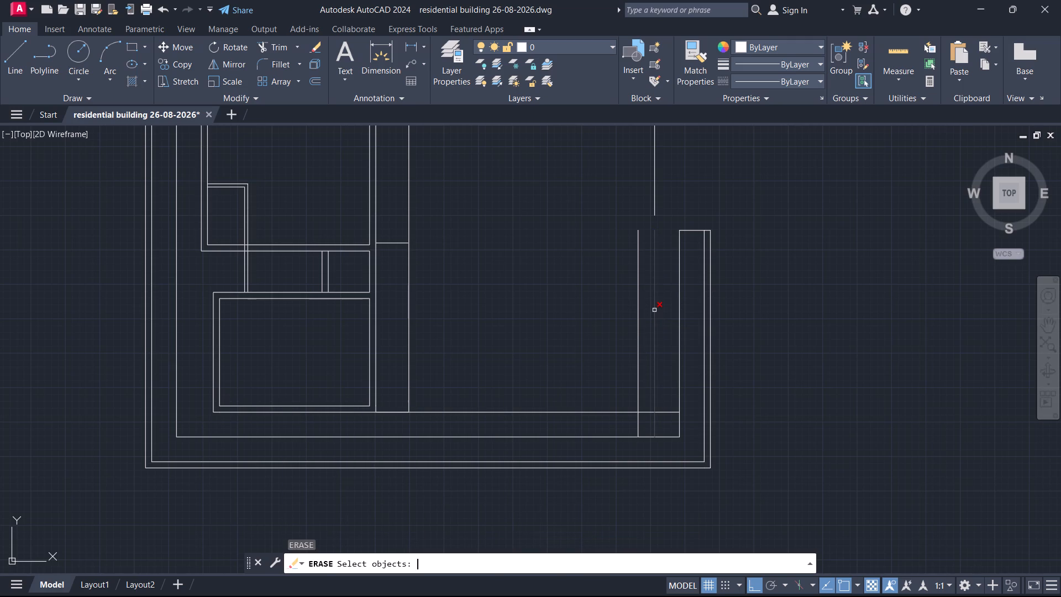
click(654, 310)
click(655, 329)
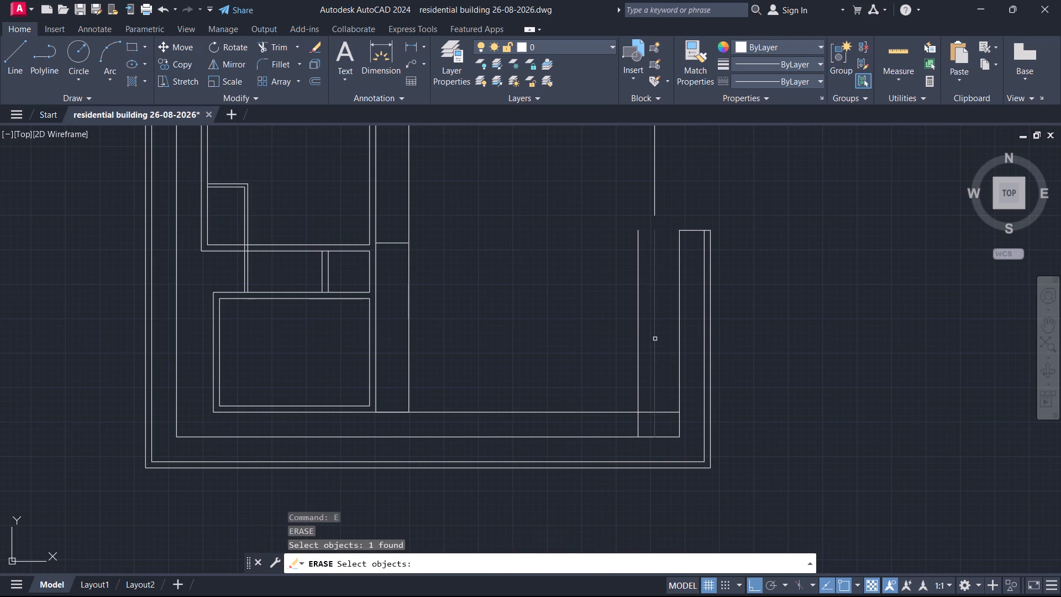
key(Return)
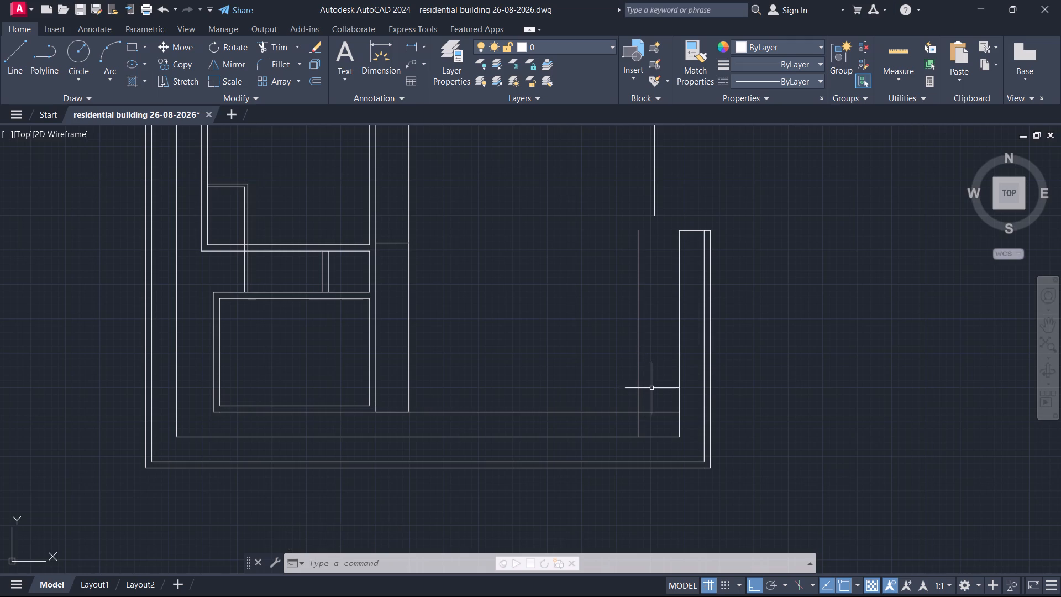
Draw a line straight up from the intersection of the remaining offset vertical and horizontal lines, in segments of 1'6" and 14'6".
key(l)
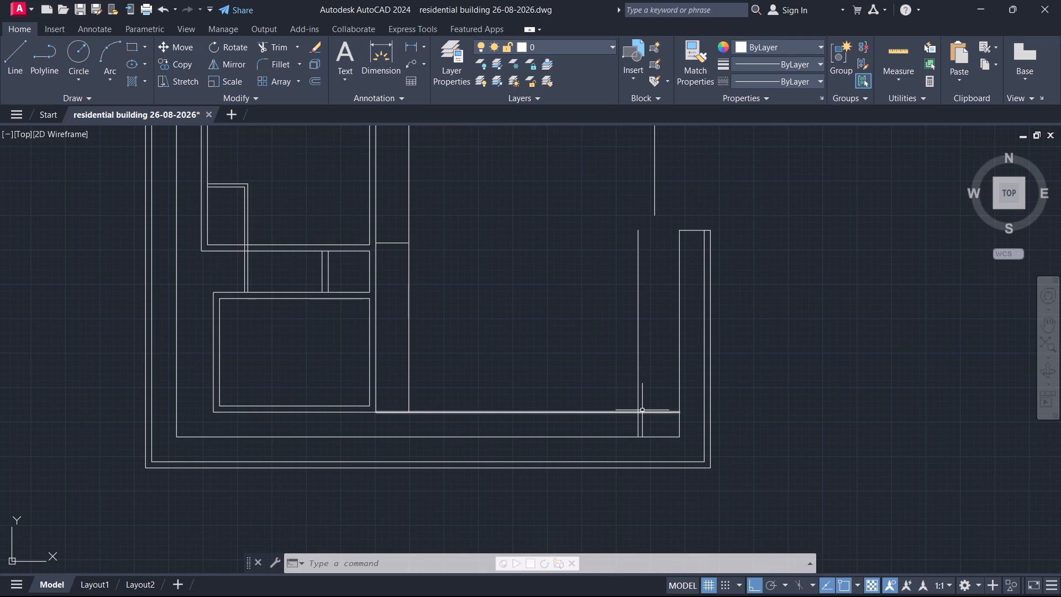
key(Return)
click(640, 412)
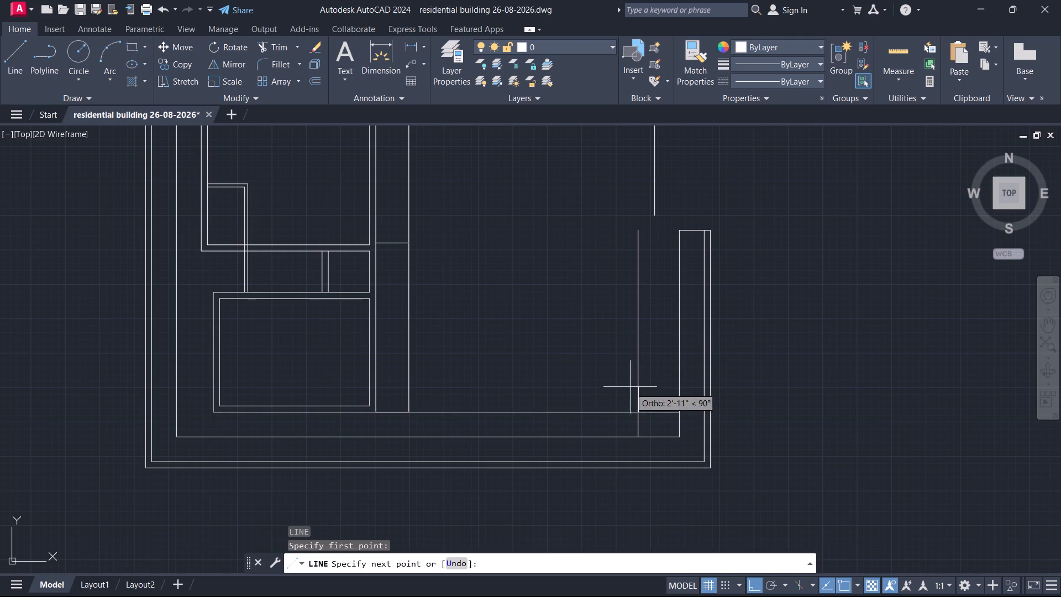
text(1'6")
key(Return)
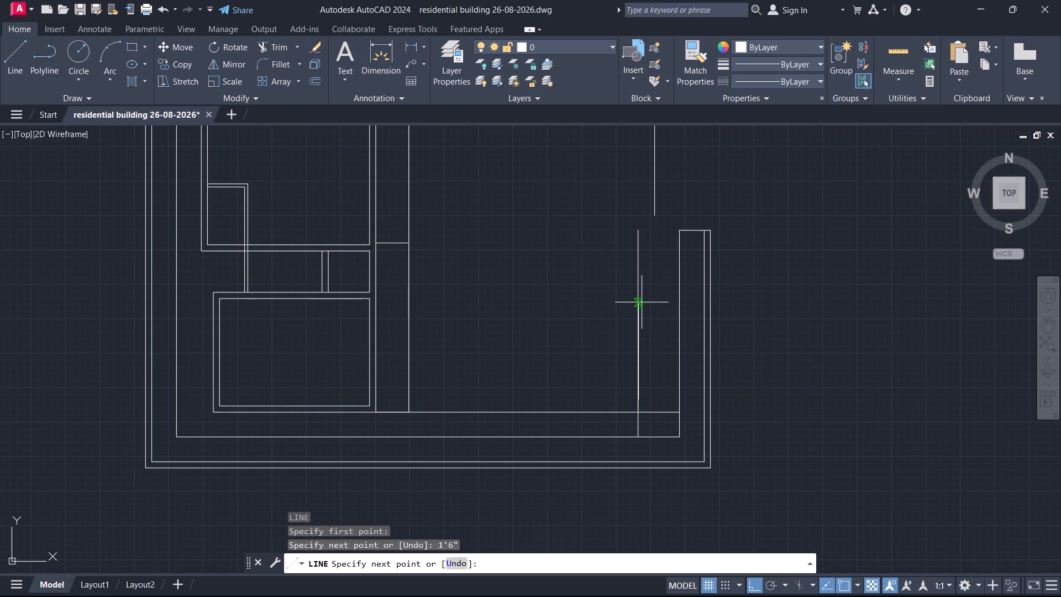
text(14'6")
key(Return)
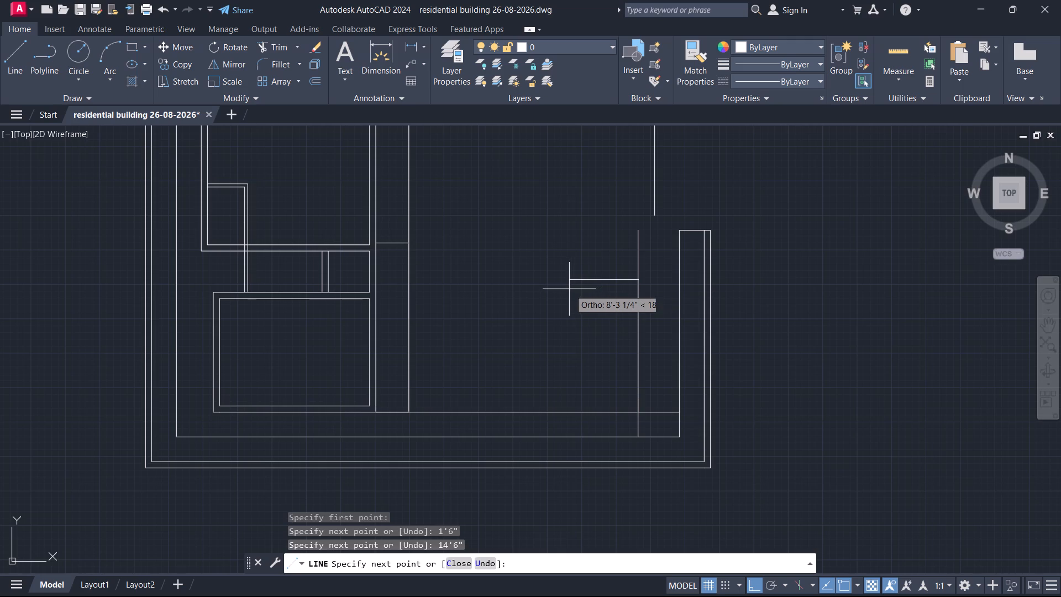
Continue the line left in segments of 9", 5'6" and 9", and drop it down to the horizontal offset line.
text(9")
key(Return)
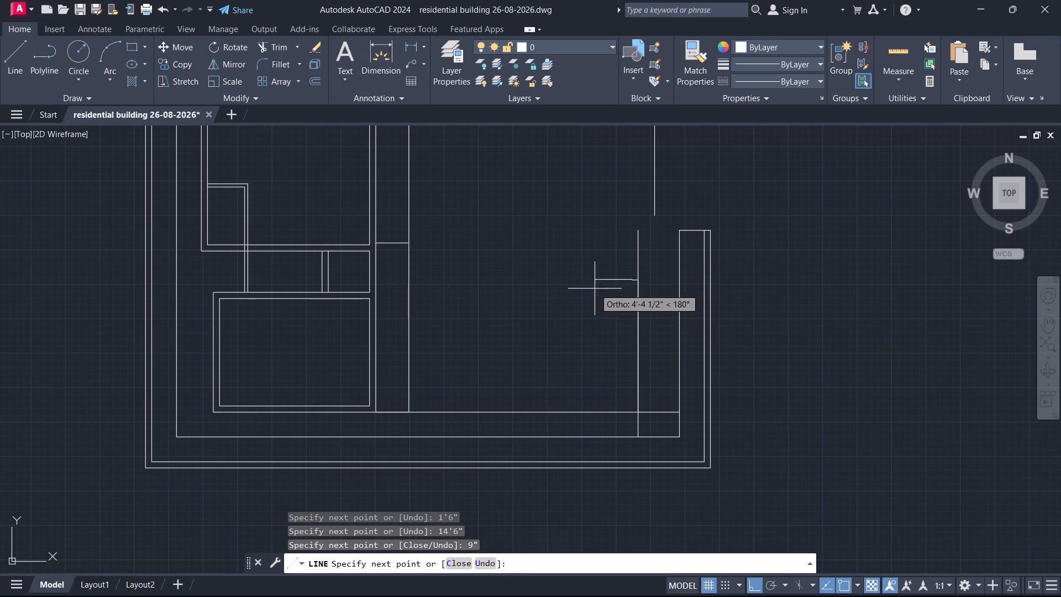
text(5'6")
key(Return)
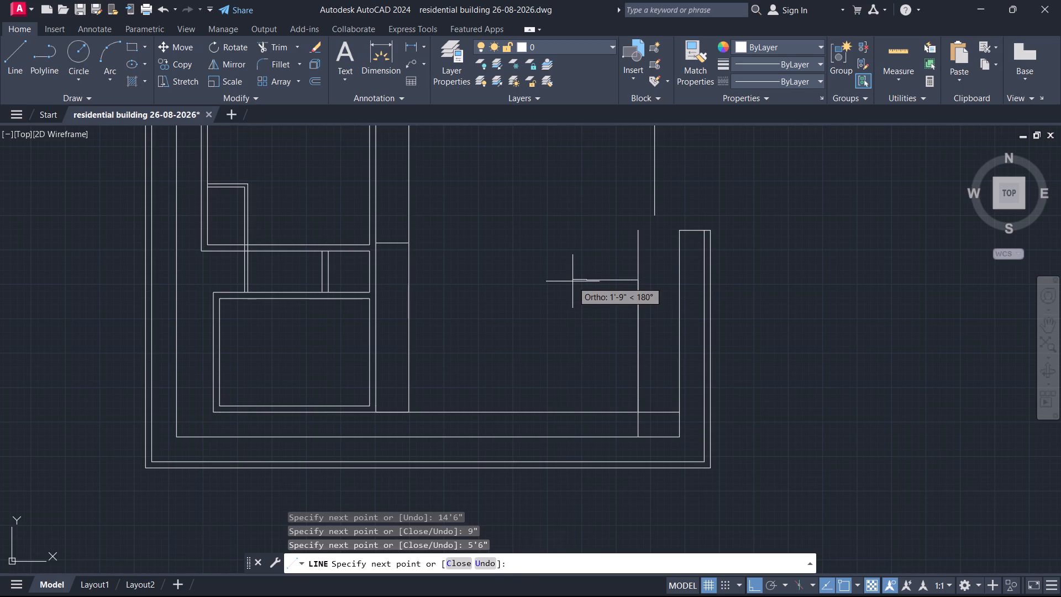
key(9)
key(shift+quotedbl)
key(Return)
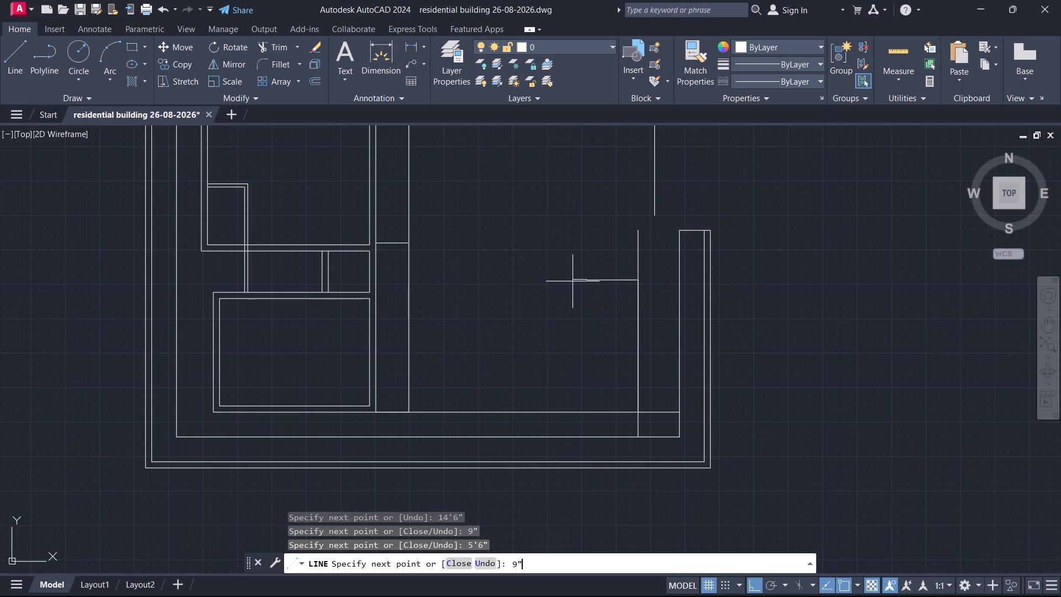
click(581, 410)
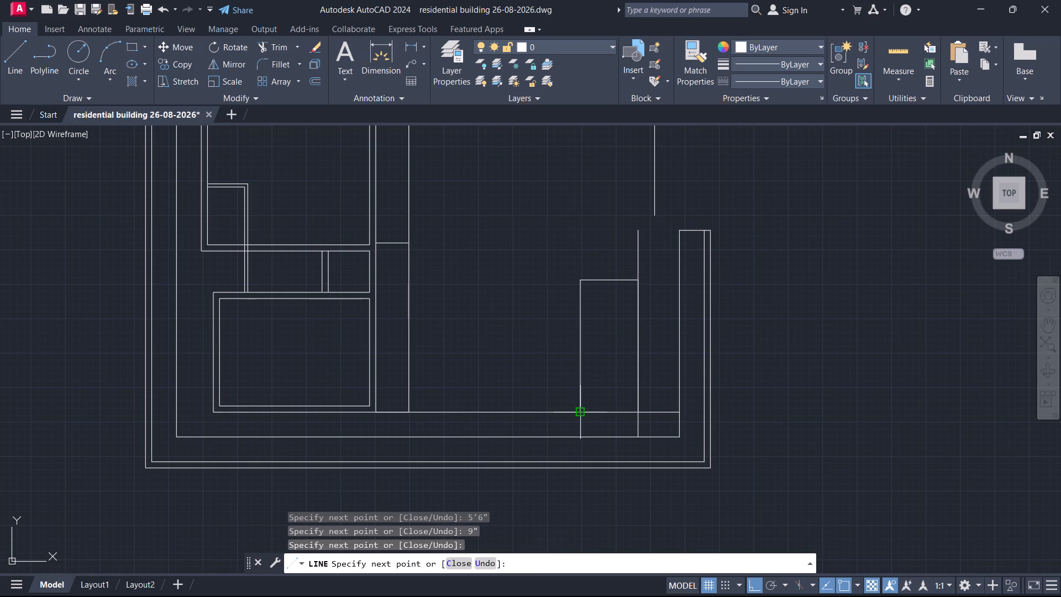
key(Escape)
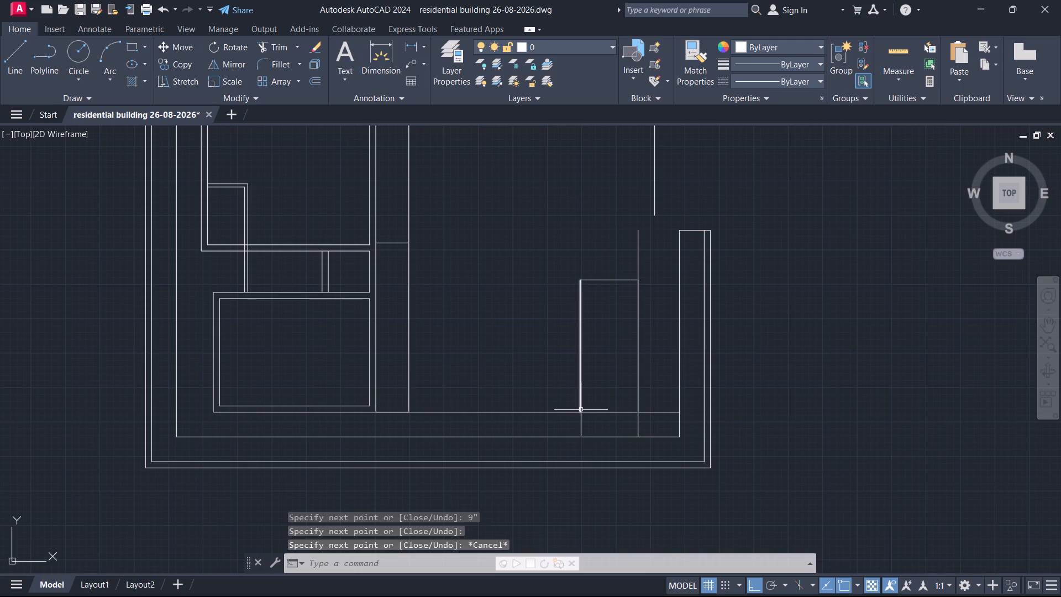
Trim away the horizontal and vertical guide lines extending beyond the new rectangle in the lower-right area.
text(tr)
key(Return)
drag(533, 401, 533, 405)
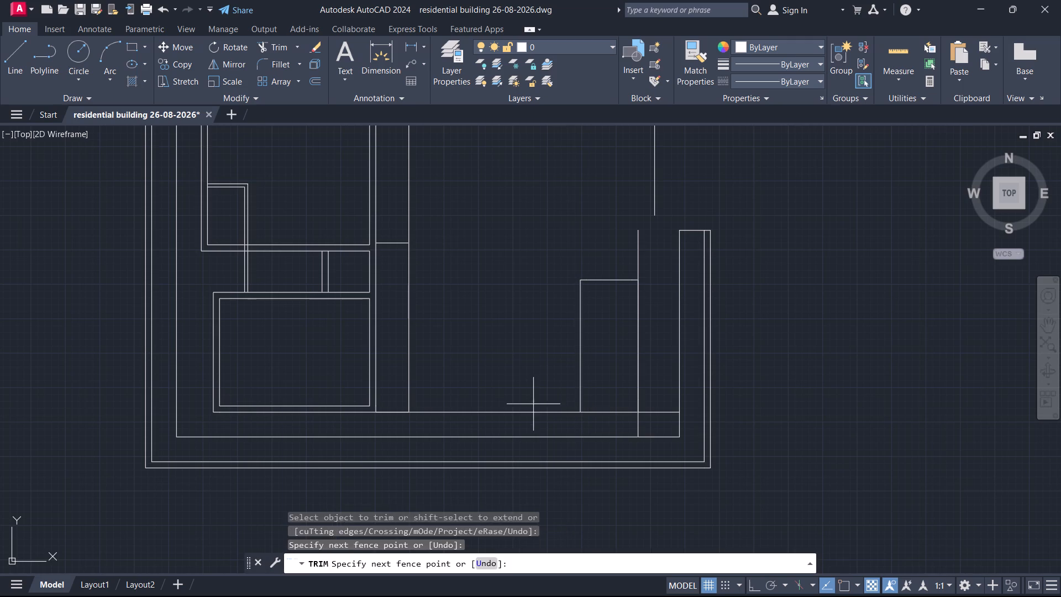
drag(533, 405, 533, 407)
click(530, 421)
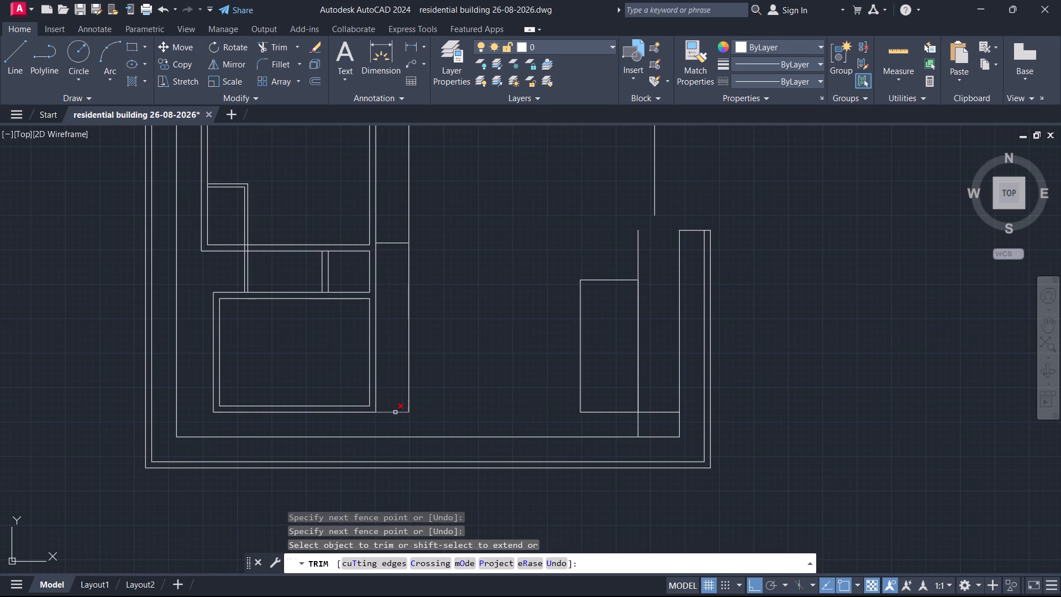
click(395, 412)
click(653, 405)
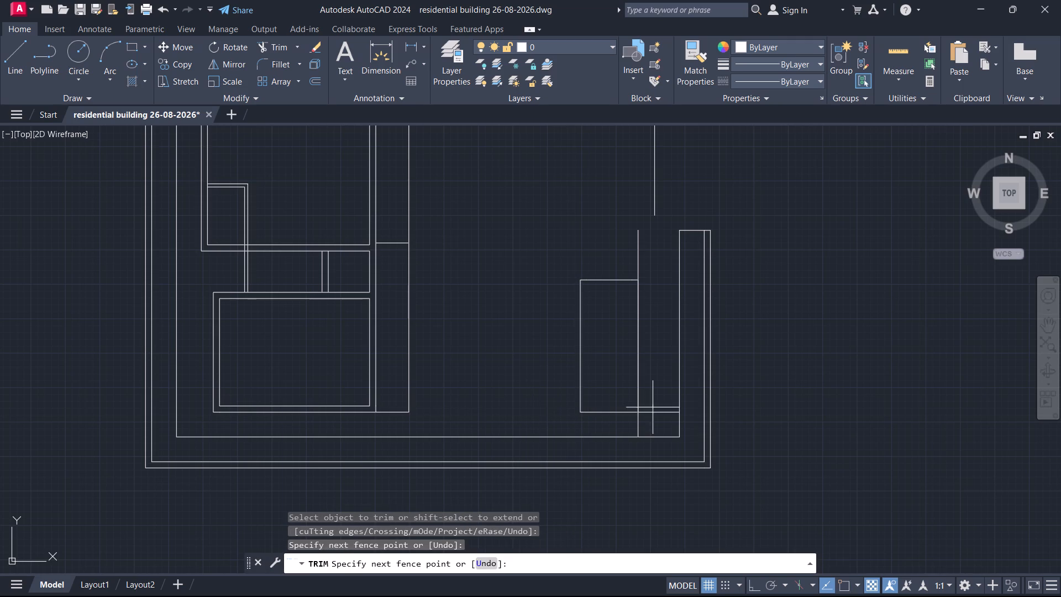
click(631, 426)
click(649, 269)
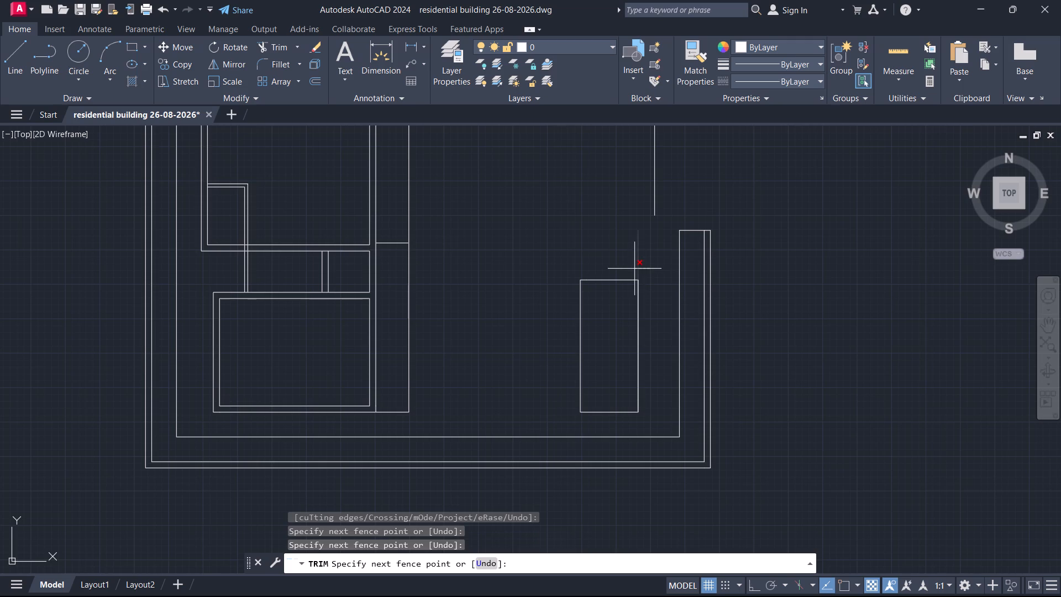
click(634, 269)
key(Escape)
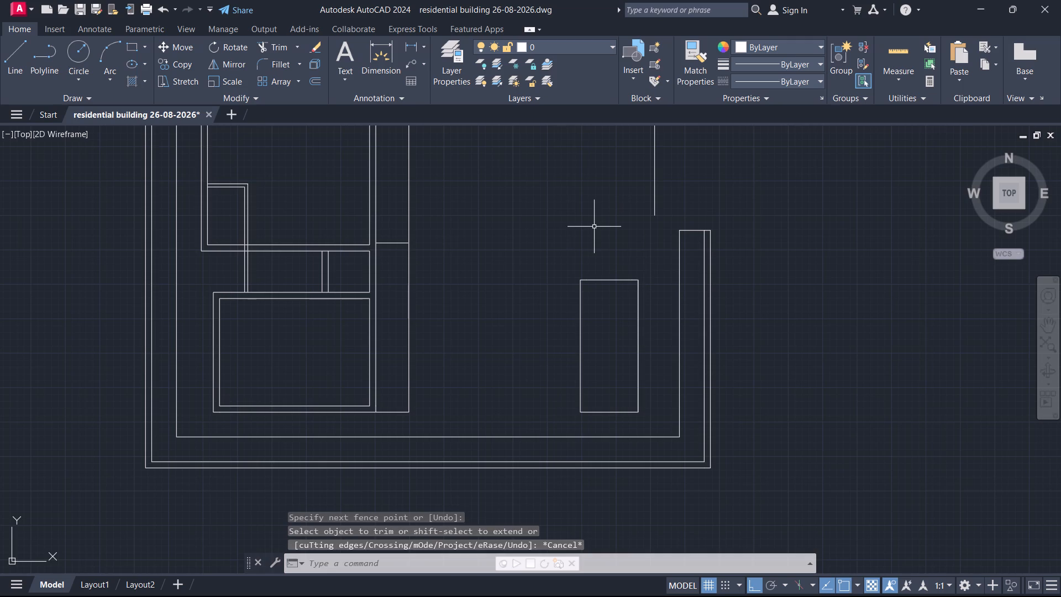
Erase the leftover vertical guide line hanging from the upper inner boundary offset beside the right-side opening.
scroll(593, 227, down, 1)
middle_drag(560, 216, 560, 234)
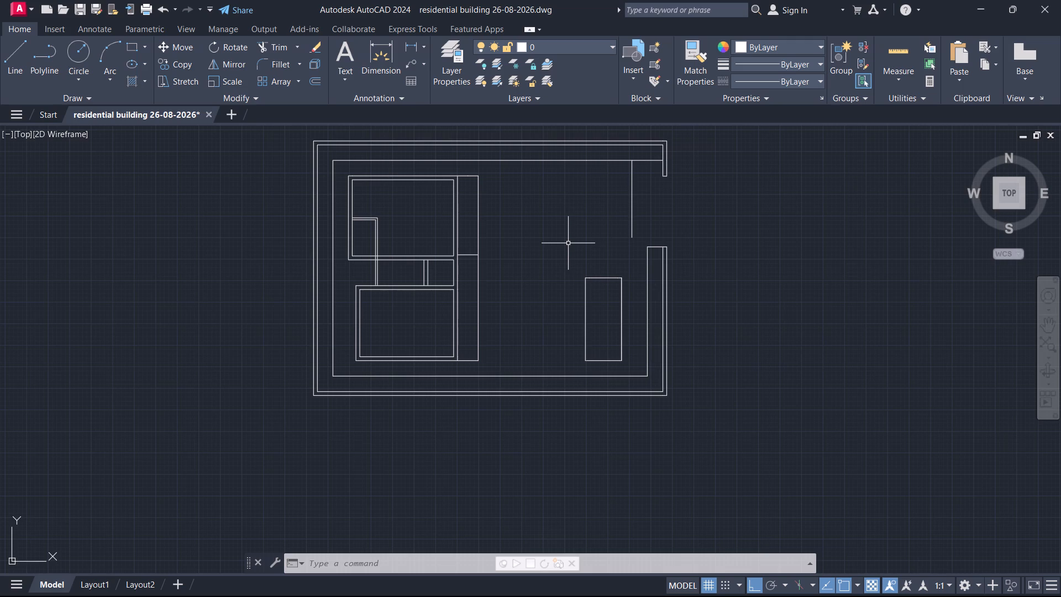
click(643, 210)
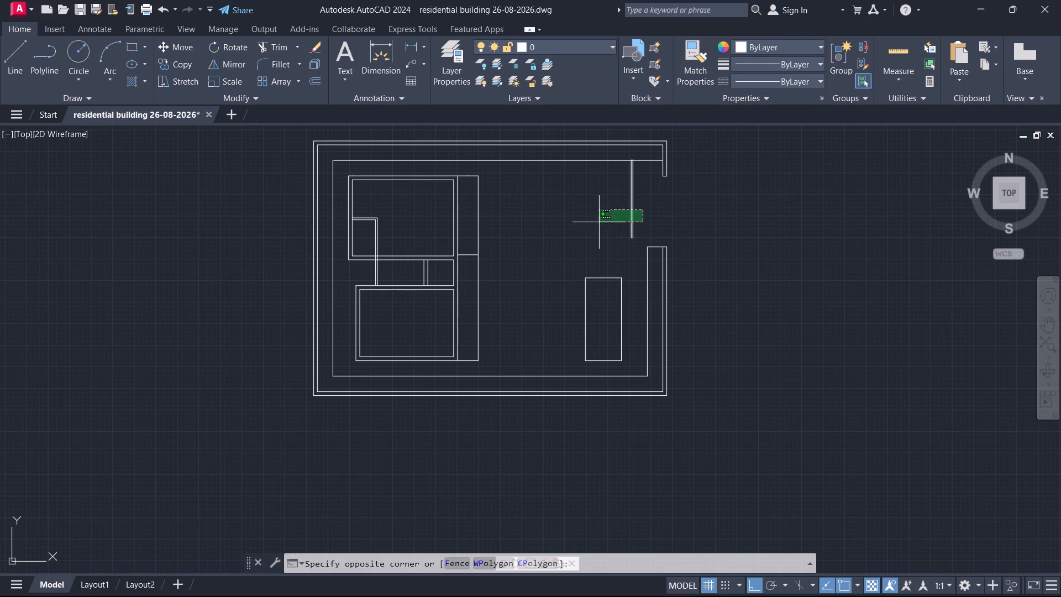
click(595, 224)
key(e)
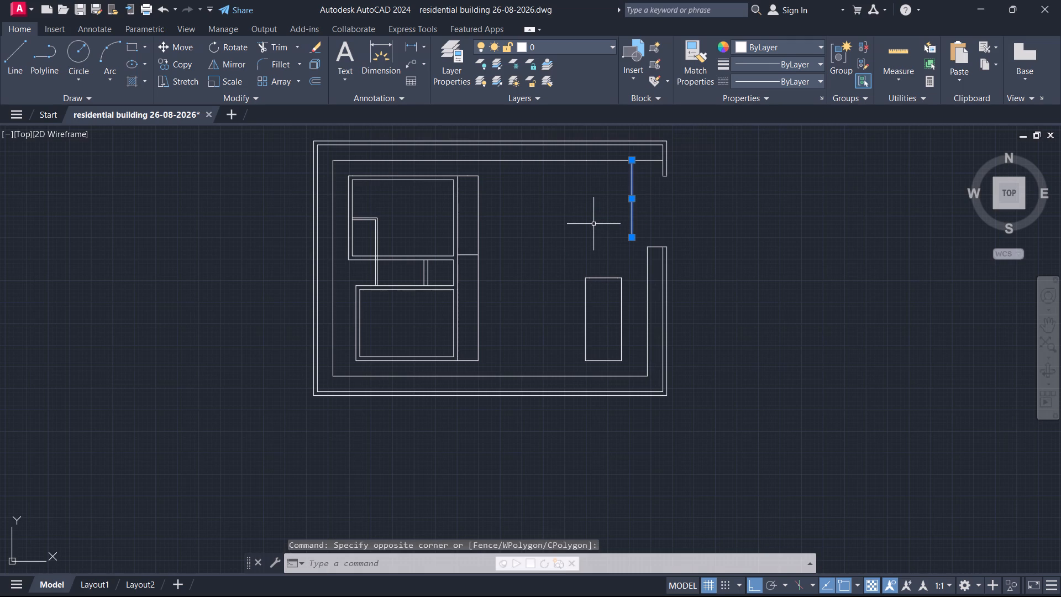
key(Return)
Erase the two stacked line segments overlapping the right side of the rectangle.
scroll(604, 329, up, 1)
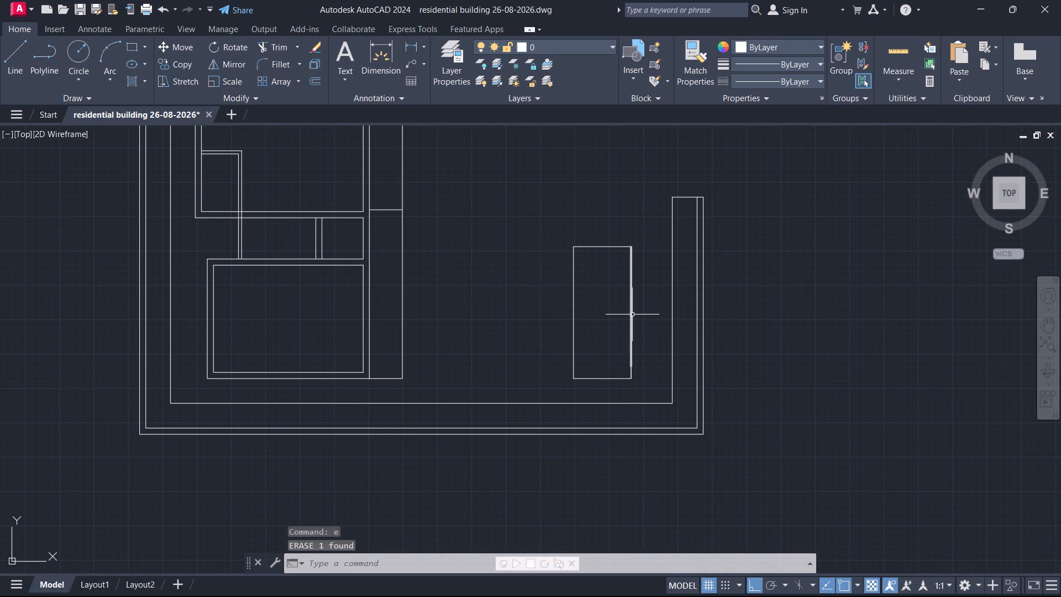
click(632, 313)
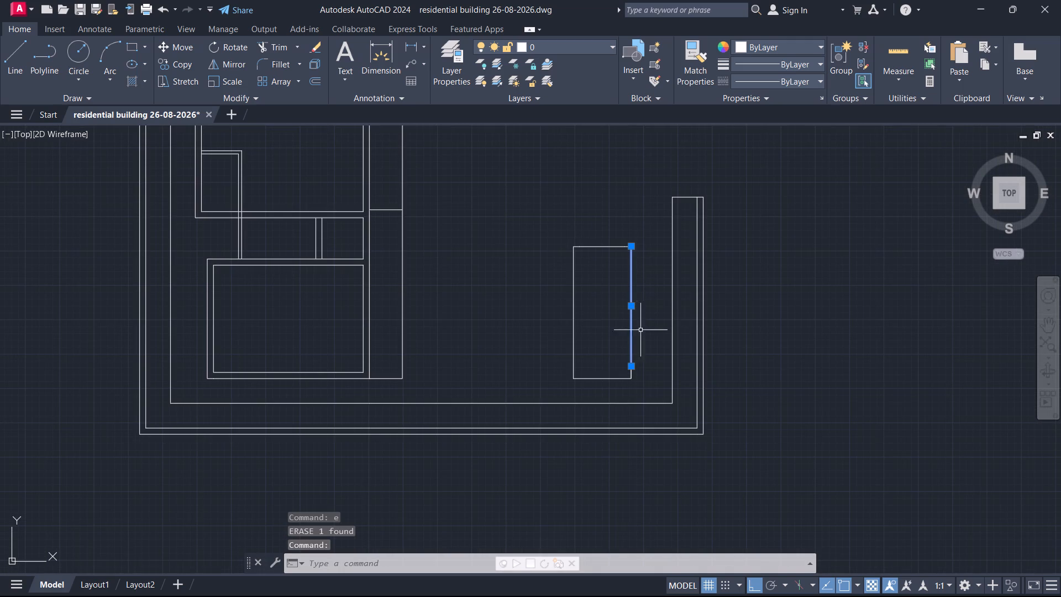
click(632, 375)
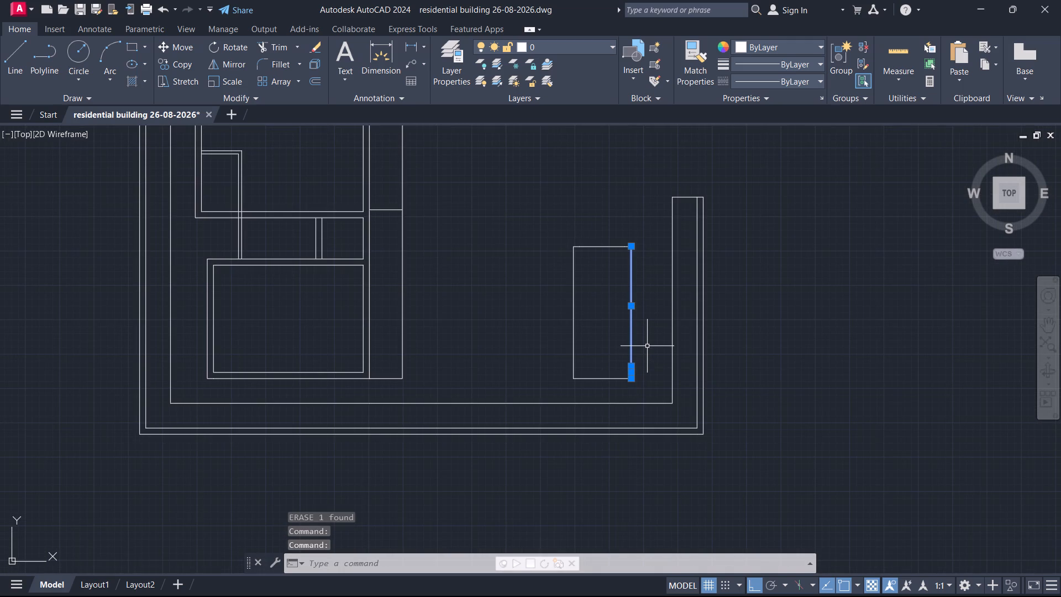
key(e)
key(Return)
Offset the rectangle's left and right sides 9" inward.
scroll(604, 256, up, 2)
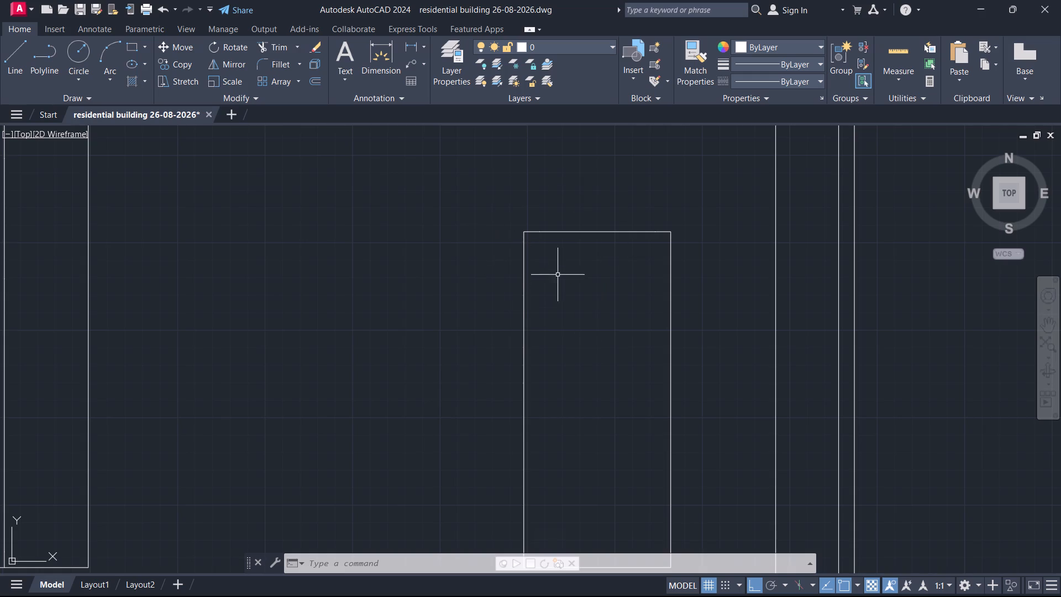
click(524, 297)
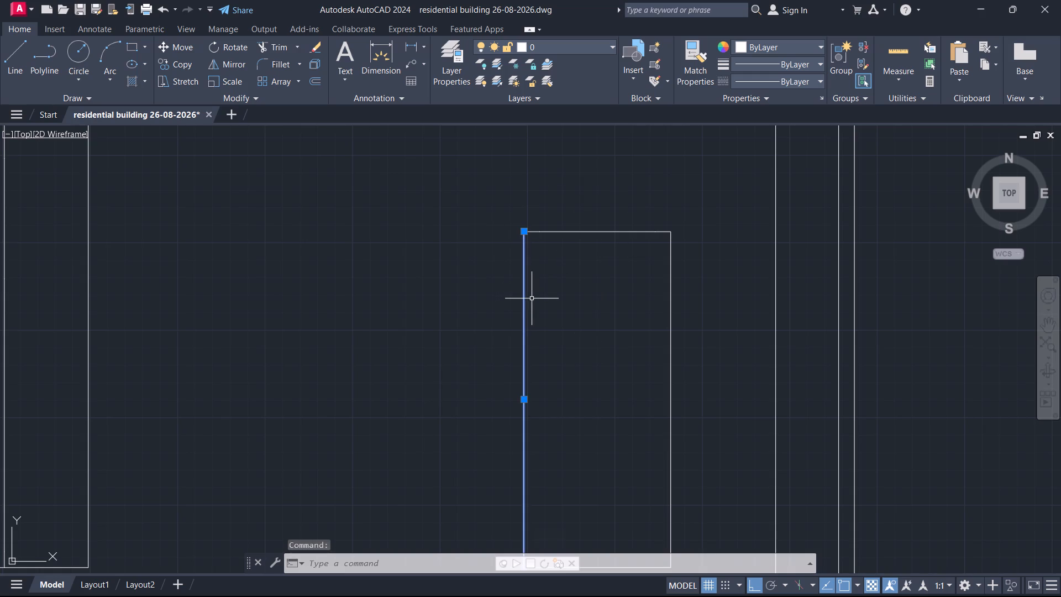
key(o)
key(Return)
click(527, 318)
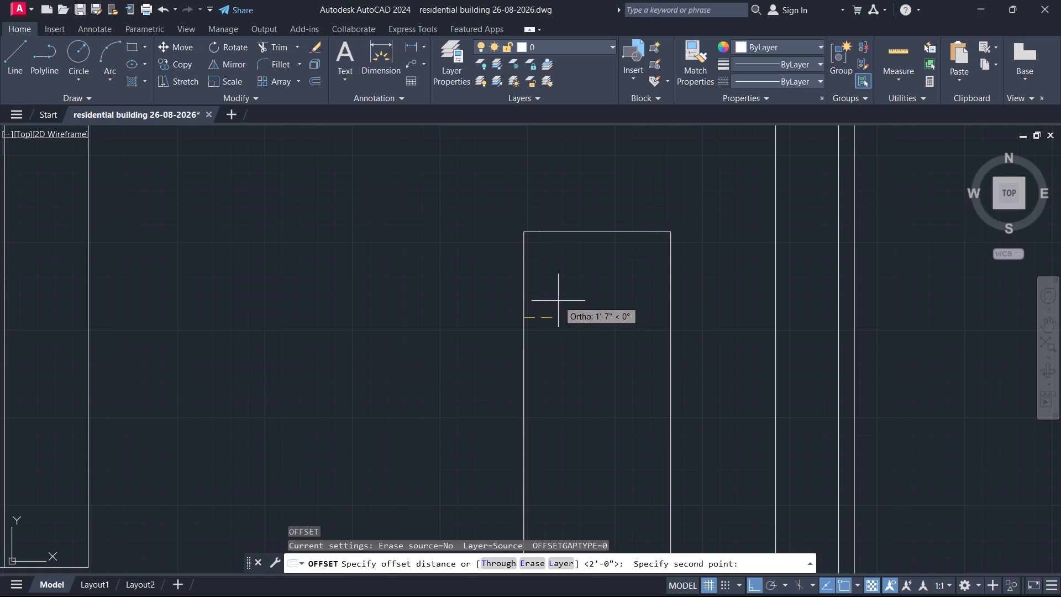
text(9")
key(Return)
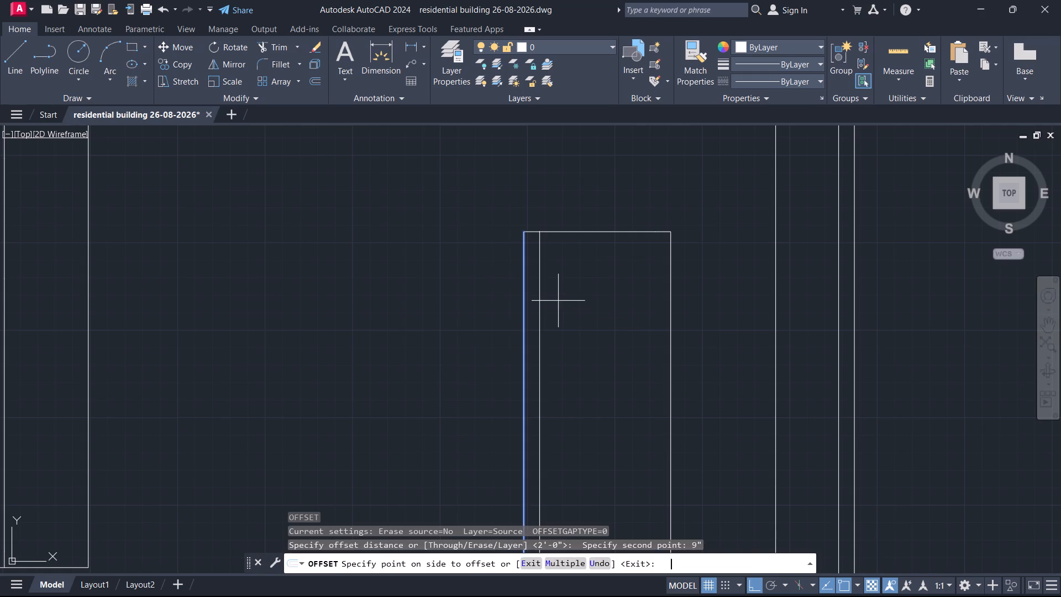
click(560, 301)
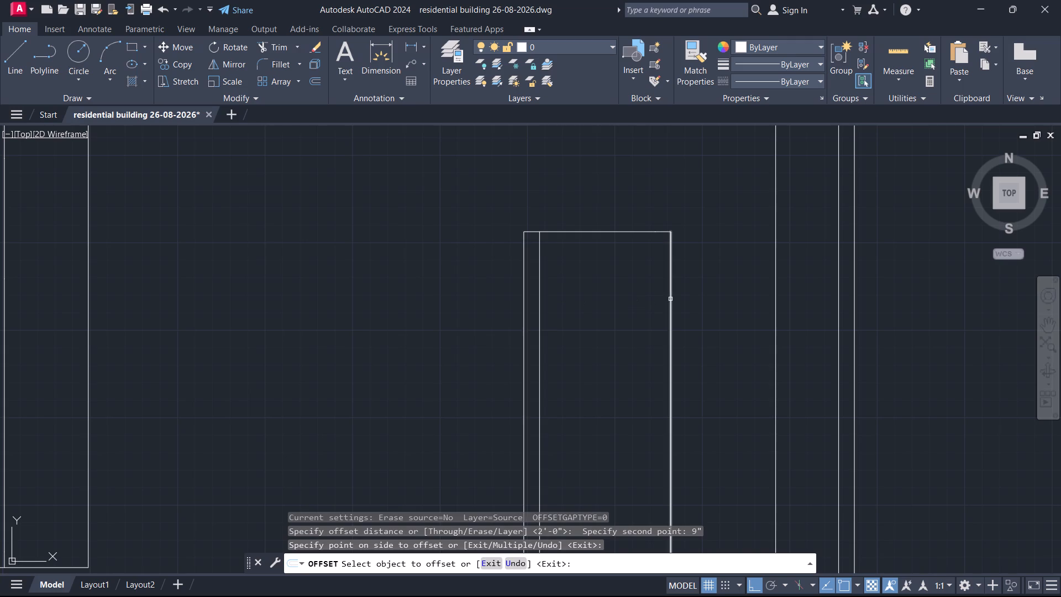
click(670, 300)
click(613, 324)
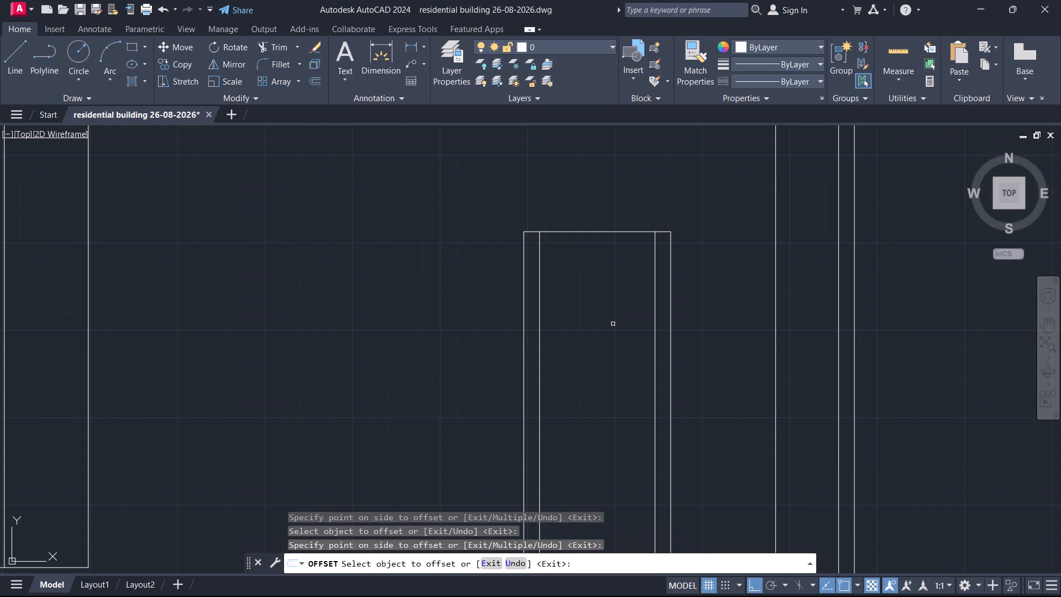
middle_click(613, 324)
click(613, 324)
middle_drag(613, 324, 613, 313)
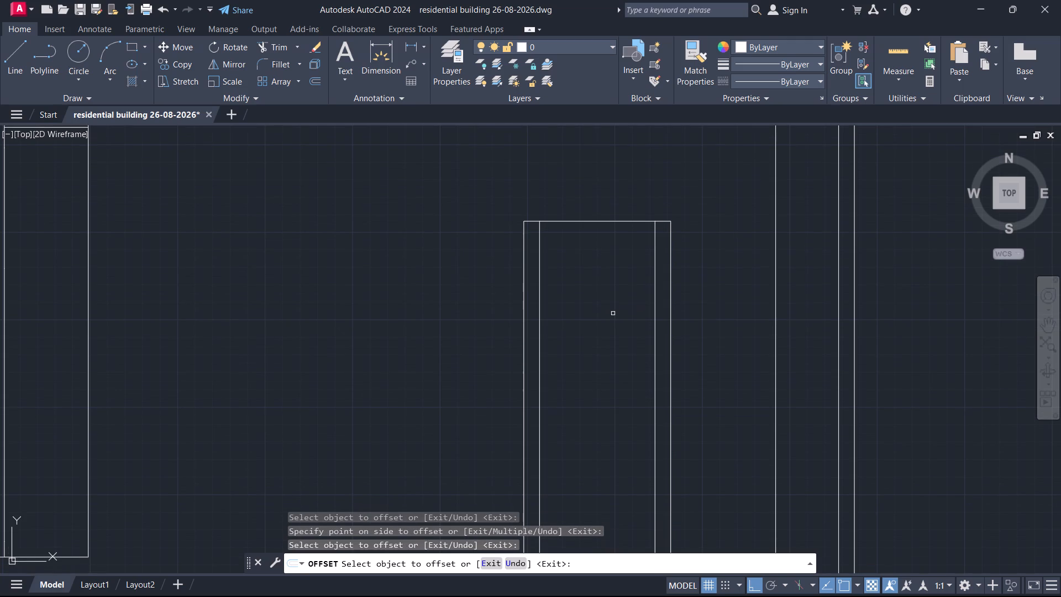
key(space)
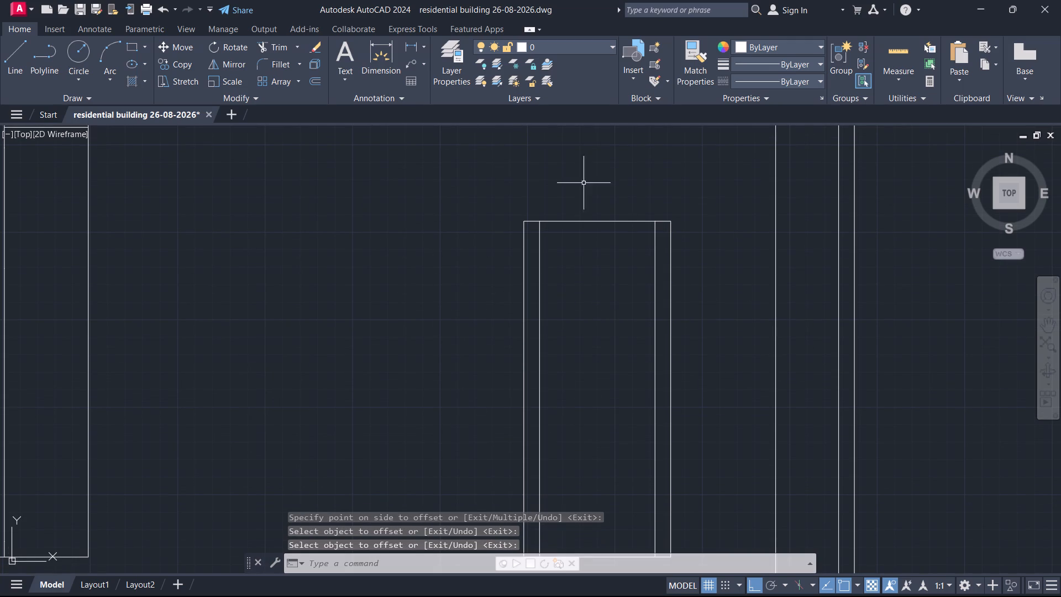
Offset the rectangle's inner right line 2'8" to the left.
click(656, 292)
key(o)
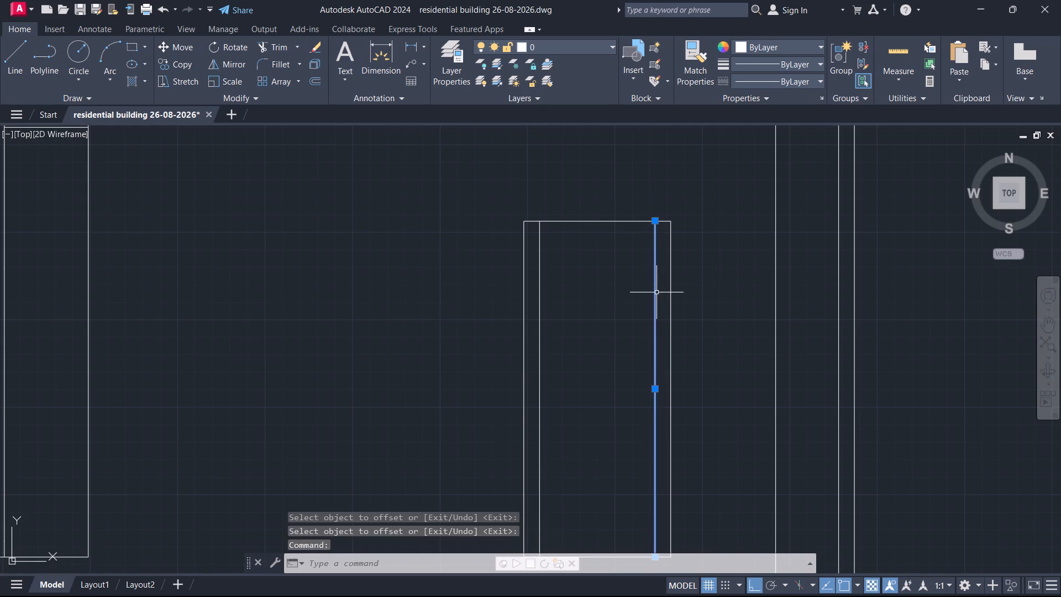
key(Return)
click(657, 319)
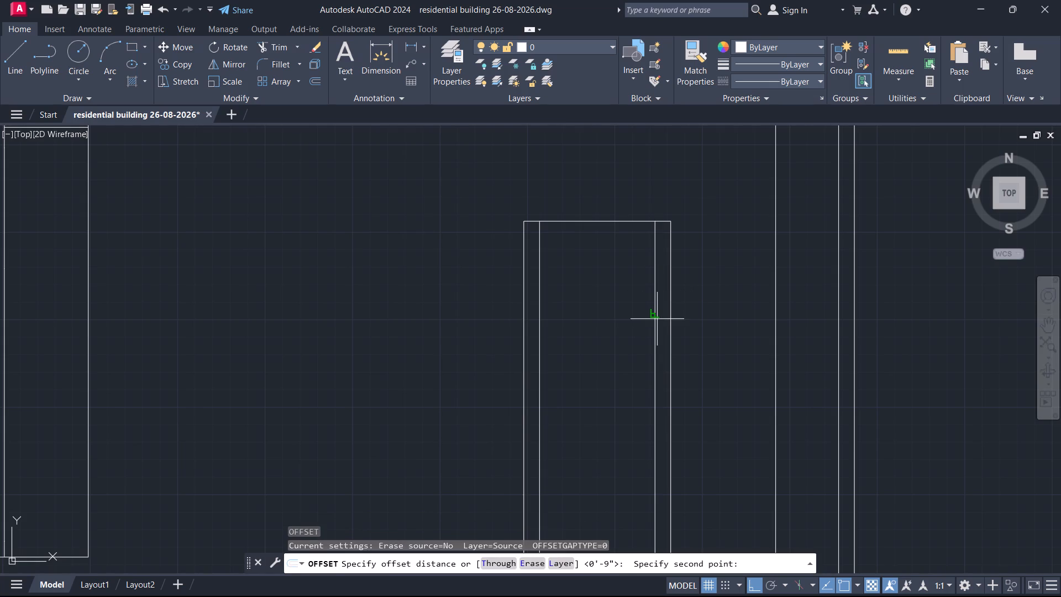
text(2')
text(8")
key(Return)
click(584, 349)
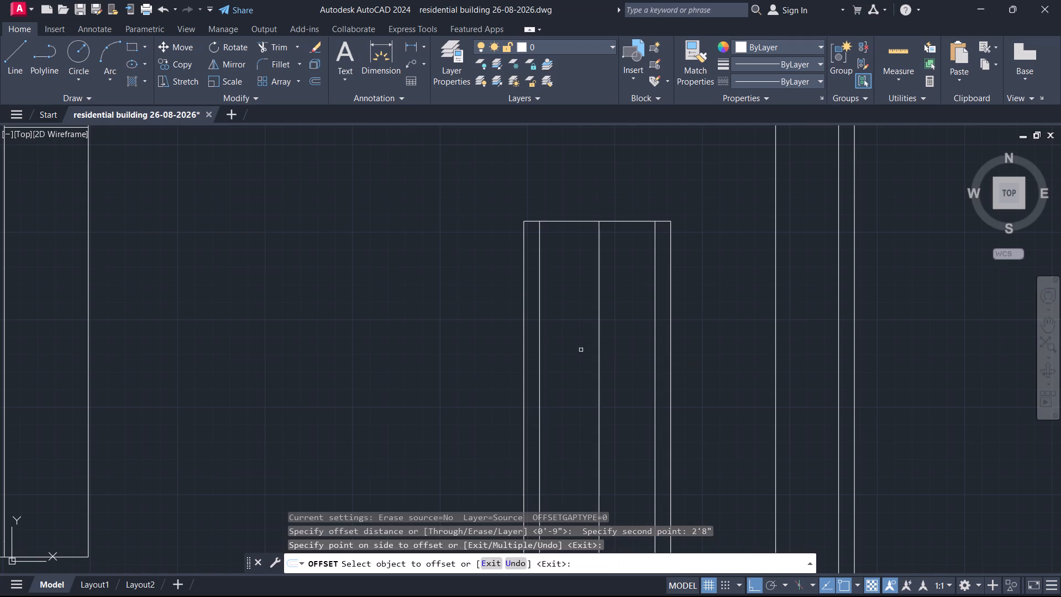
key(space)
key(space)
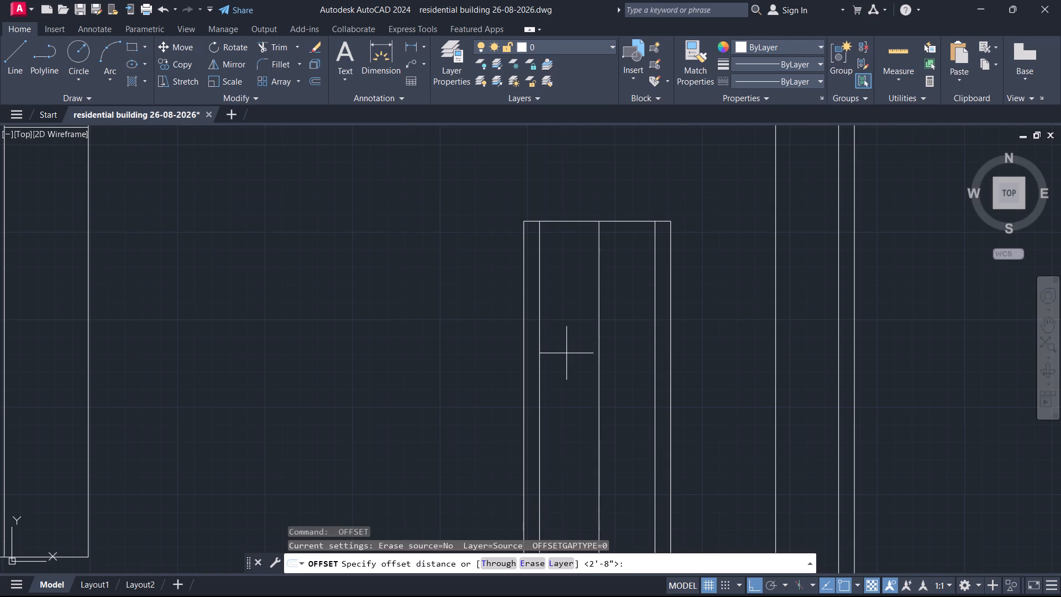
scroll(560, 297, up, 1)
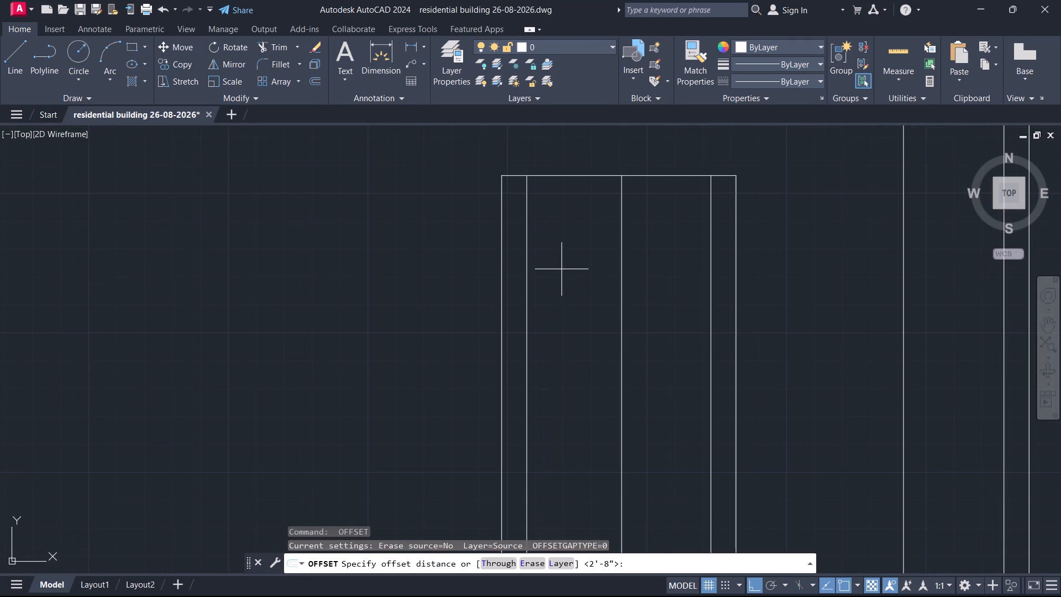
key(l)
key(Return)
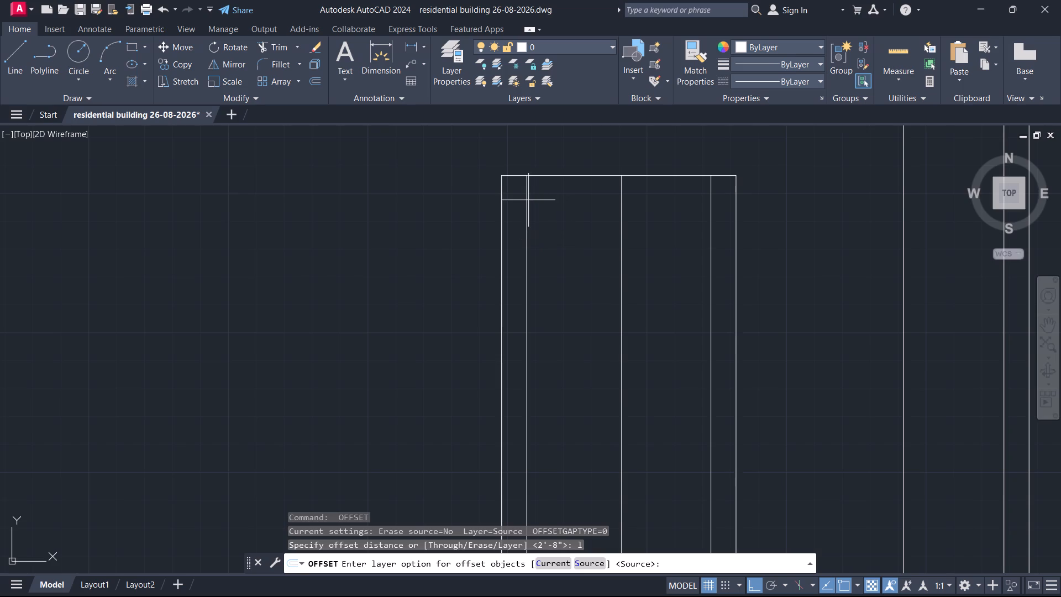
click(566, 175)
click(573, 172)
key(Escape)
Offset the middle segment of the rectangle's top edge 1' downward.
click(582, 175)
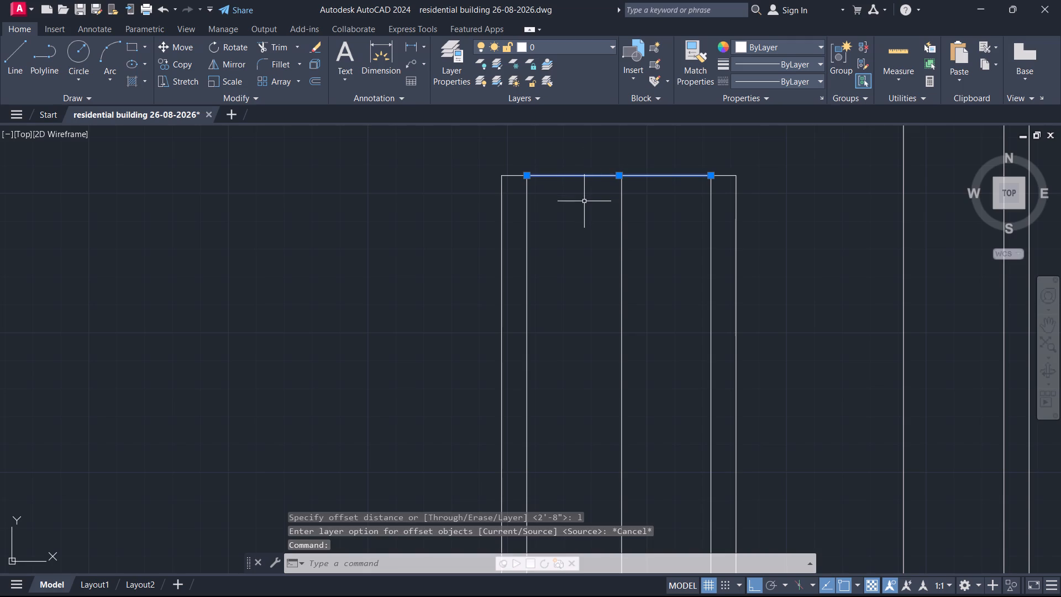
key(o)
key(Return)
click(581, 181)
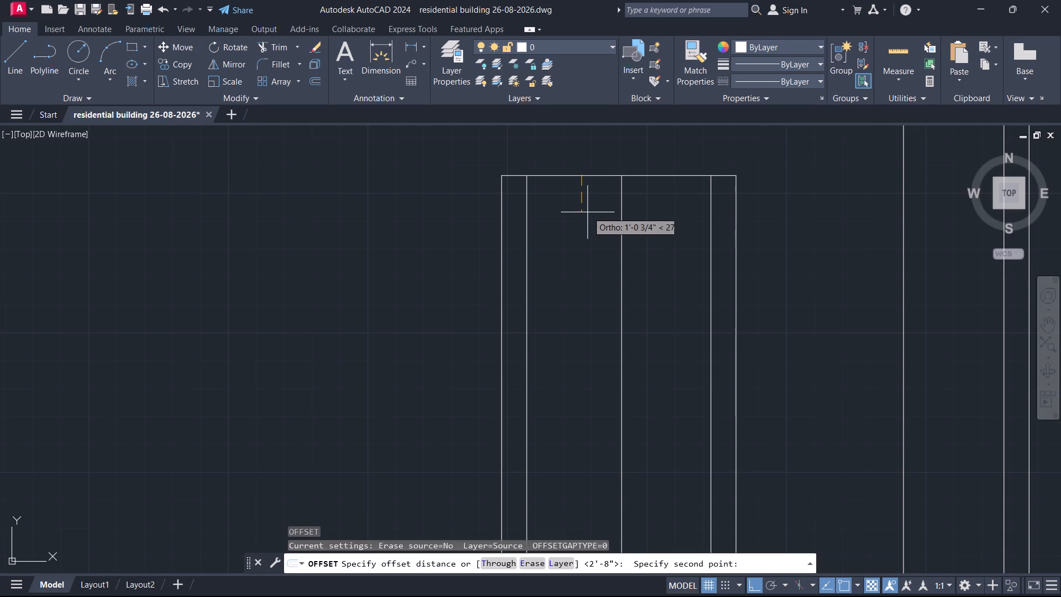
key(1)
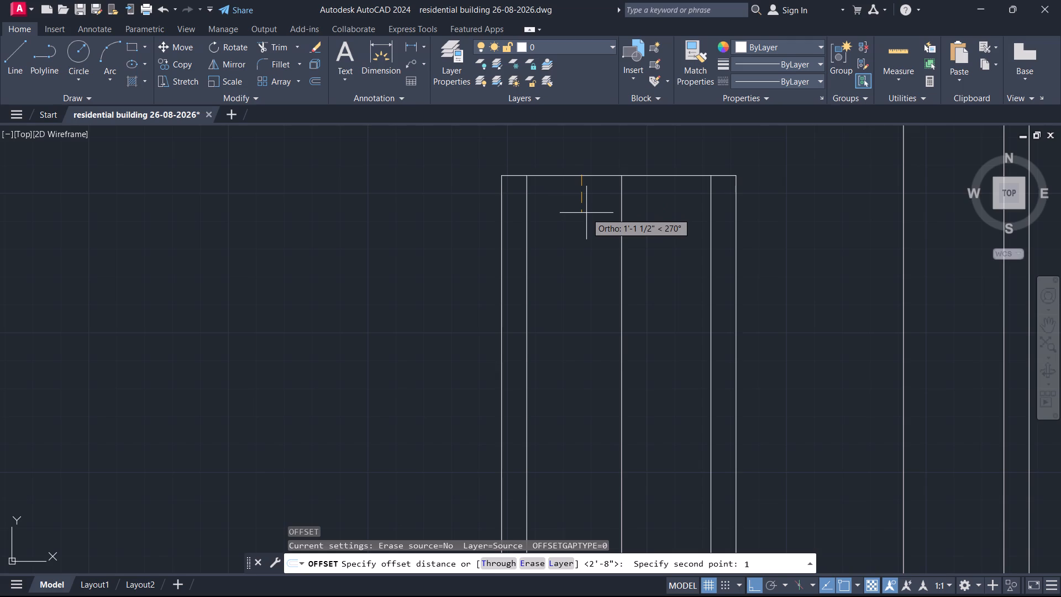
key(1)
key(BackSpace)
key(apostrophe)
key(Return)
click(582, 229)
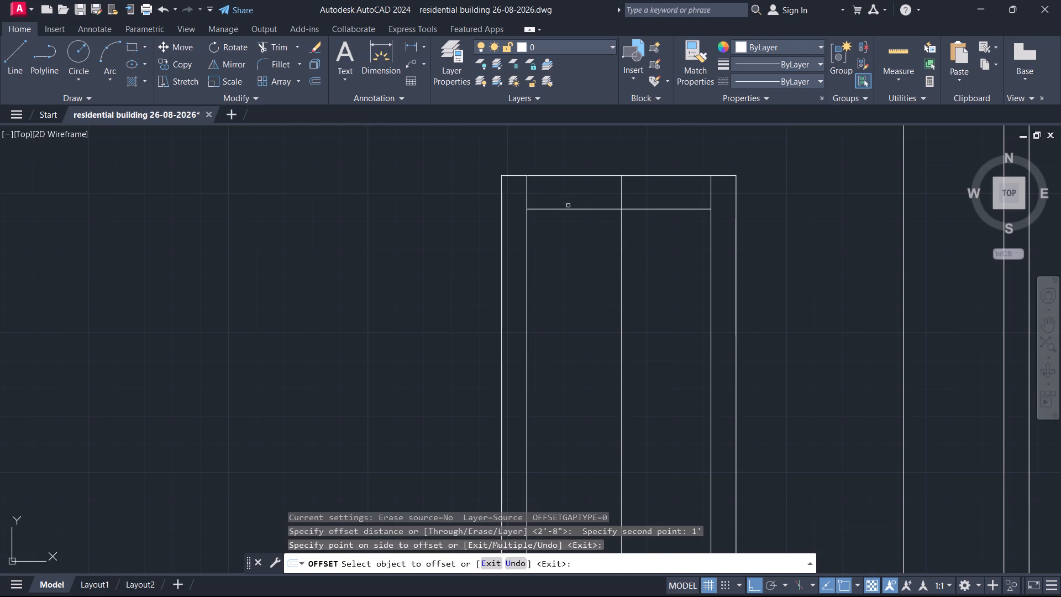
Offset the new horizontal line another 1' downward.
click(567, 210)
text(co)
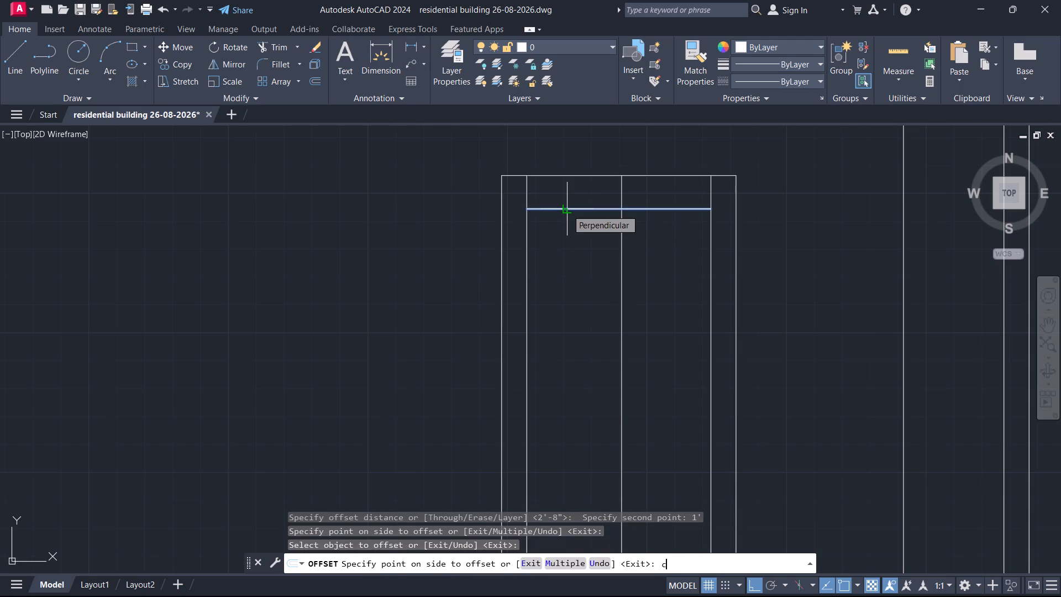
key(Return)
click(524, 208)
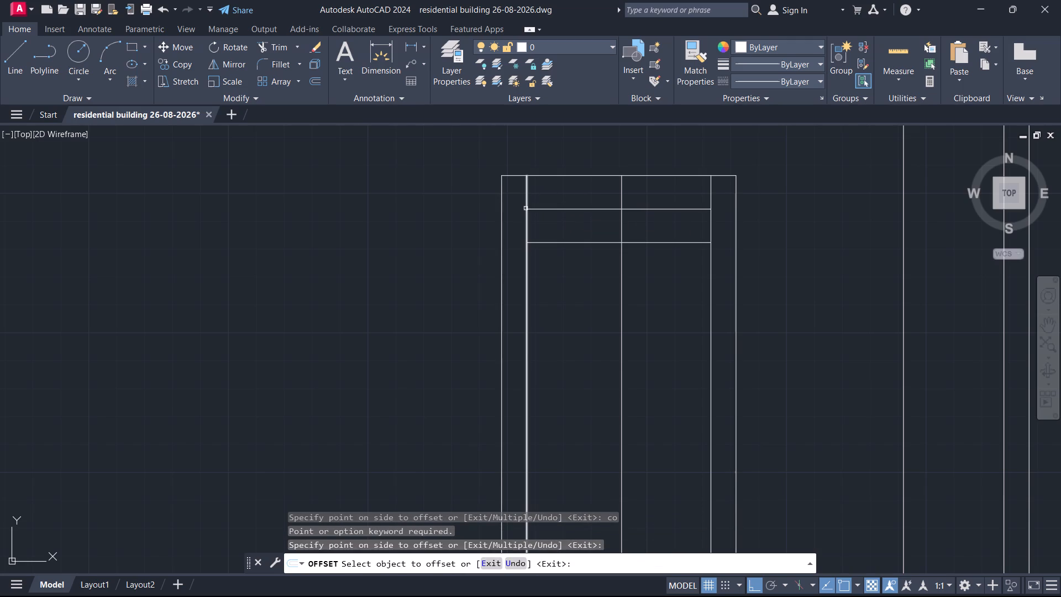
Undo the second 1' offset of the horizontal line and end the Offset command.
key(a)
key(Return)
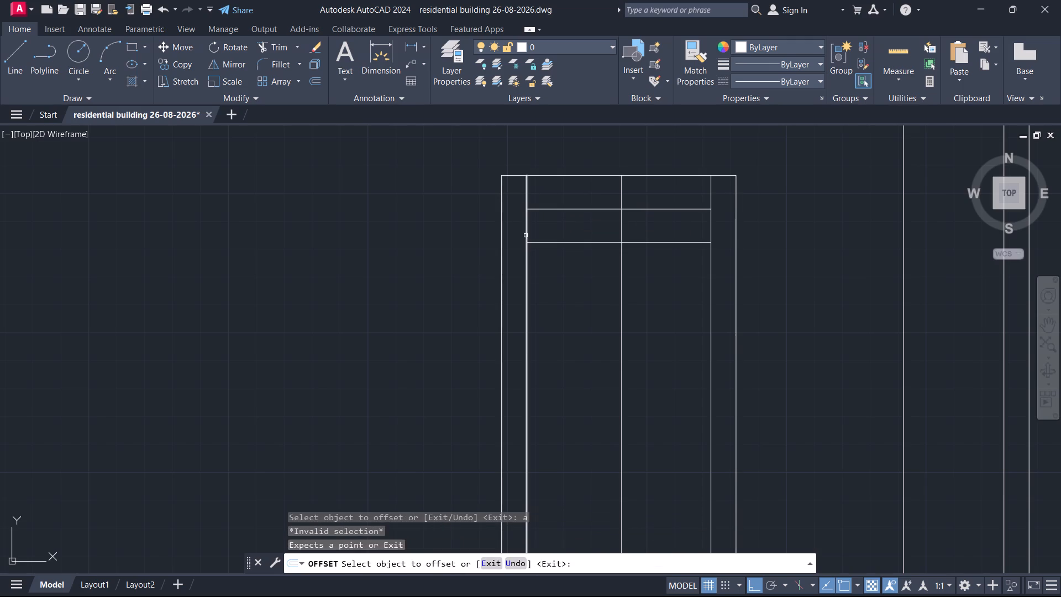
key(ctrl+z)
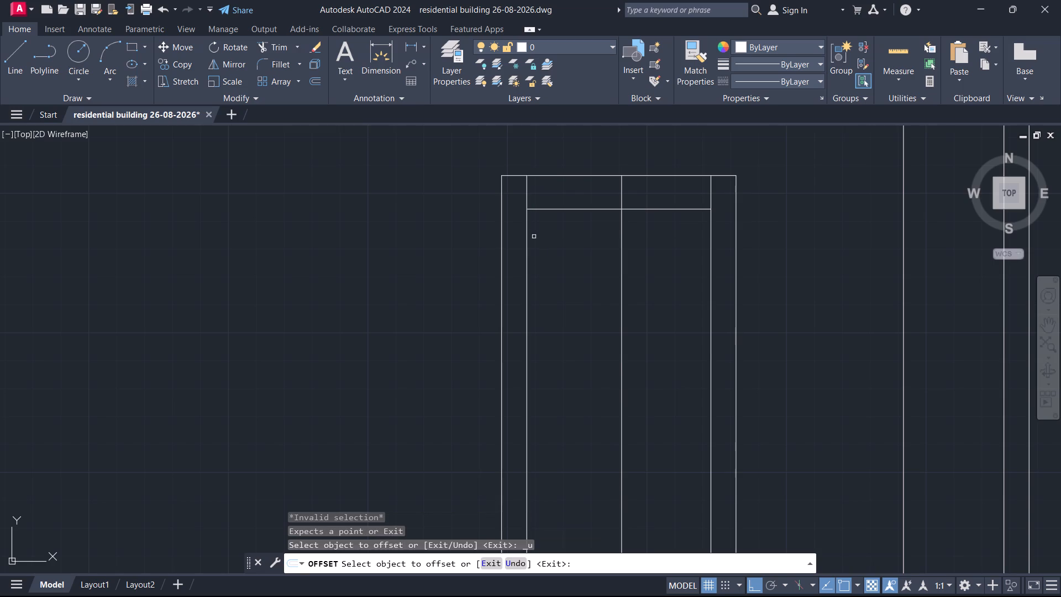
key(Escape)
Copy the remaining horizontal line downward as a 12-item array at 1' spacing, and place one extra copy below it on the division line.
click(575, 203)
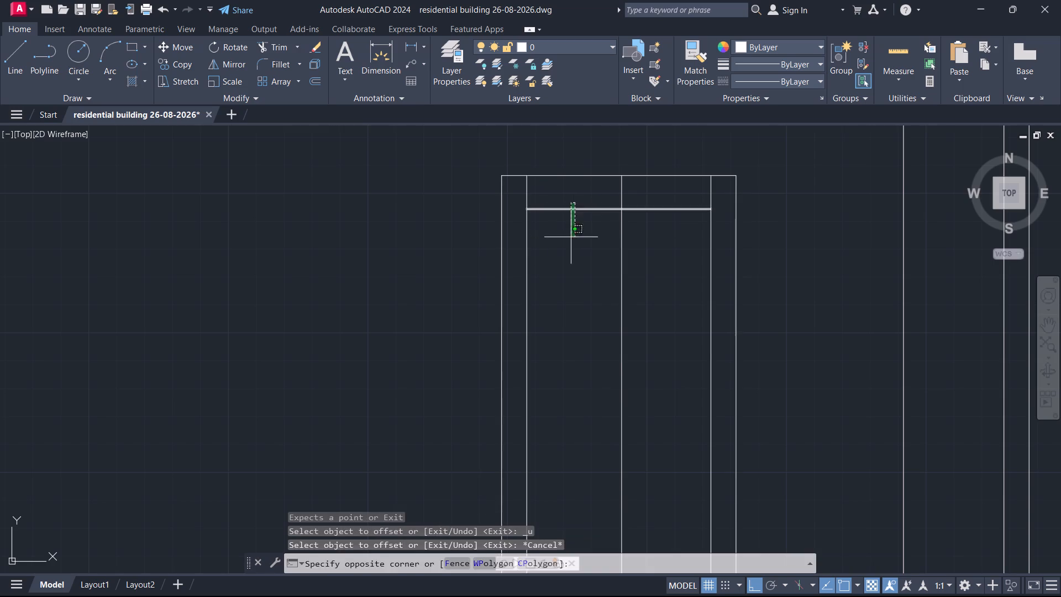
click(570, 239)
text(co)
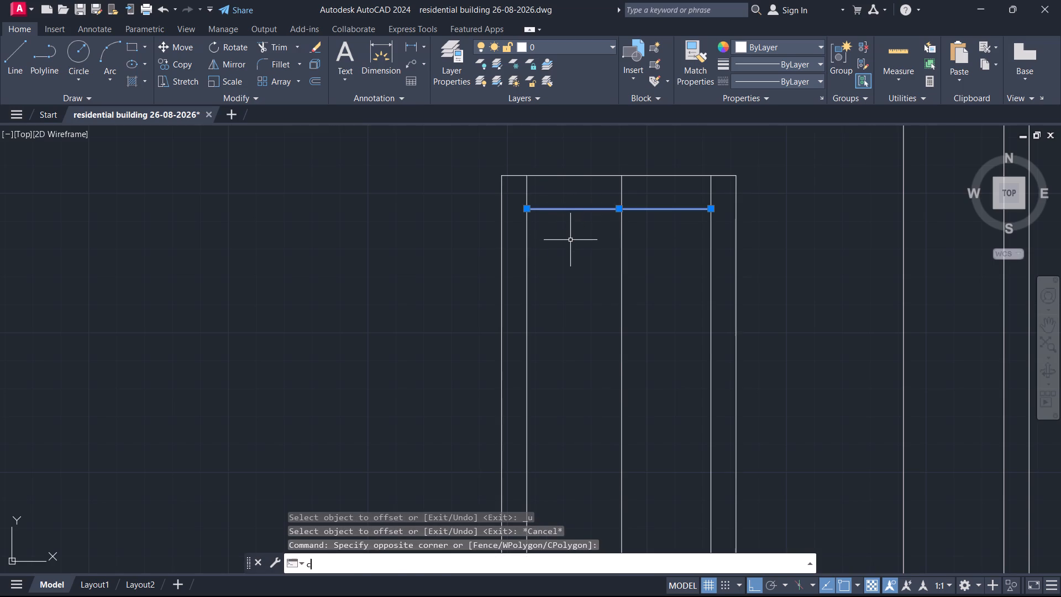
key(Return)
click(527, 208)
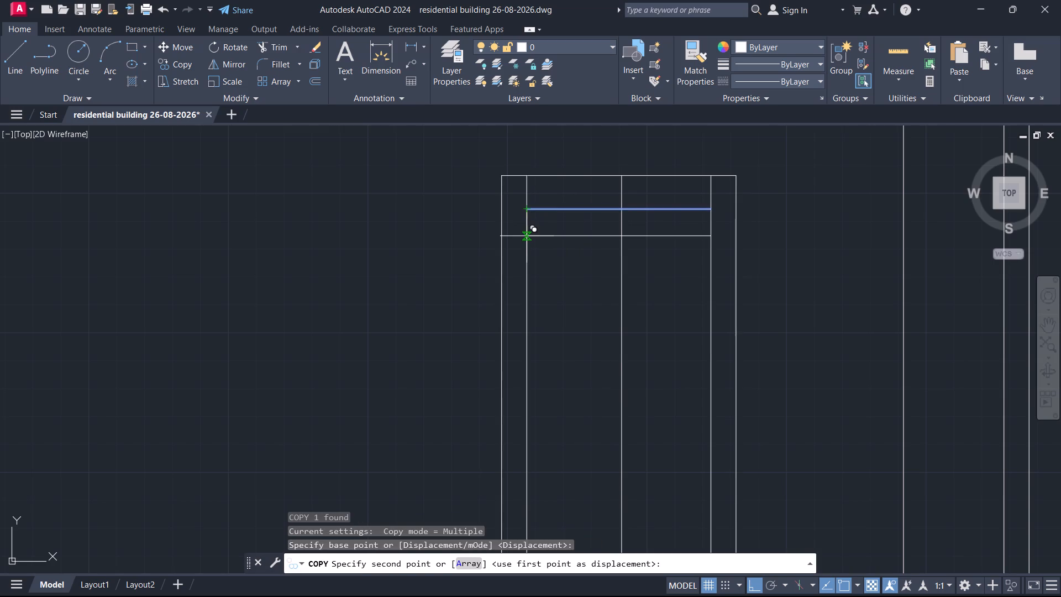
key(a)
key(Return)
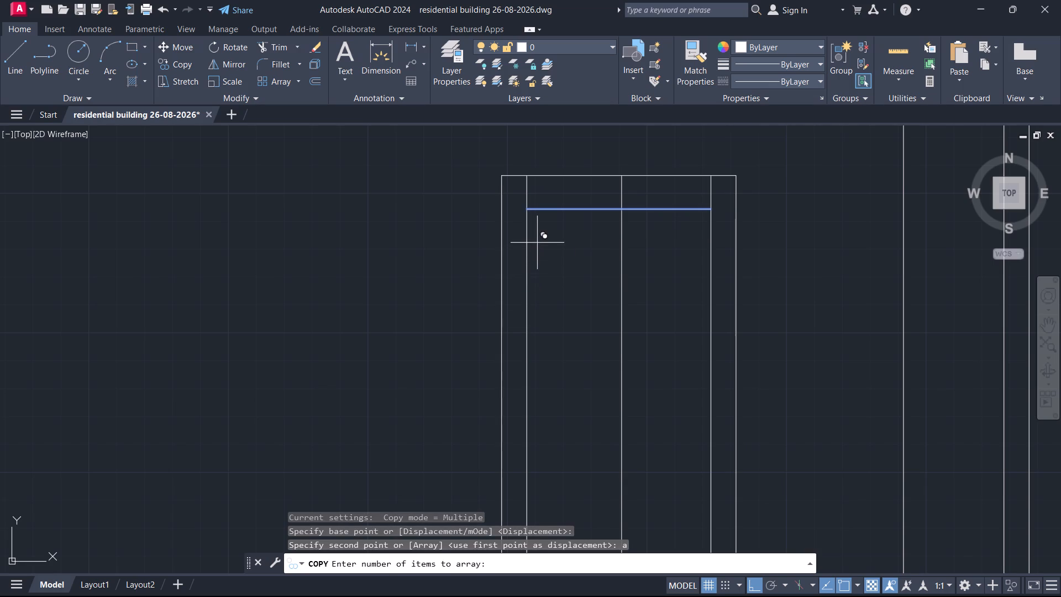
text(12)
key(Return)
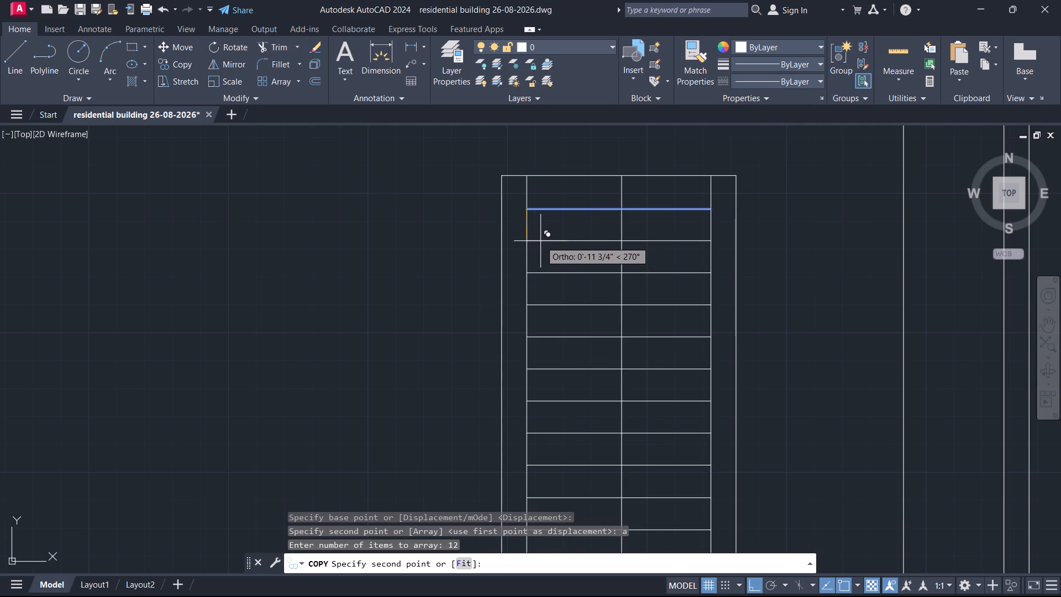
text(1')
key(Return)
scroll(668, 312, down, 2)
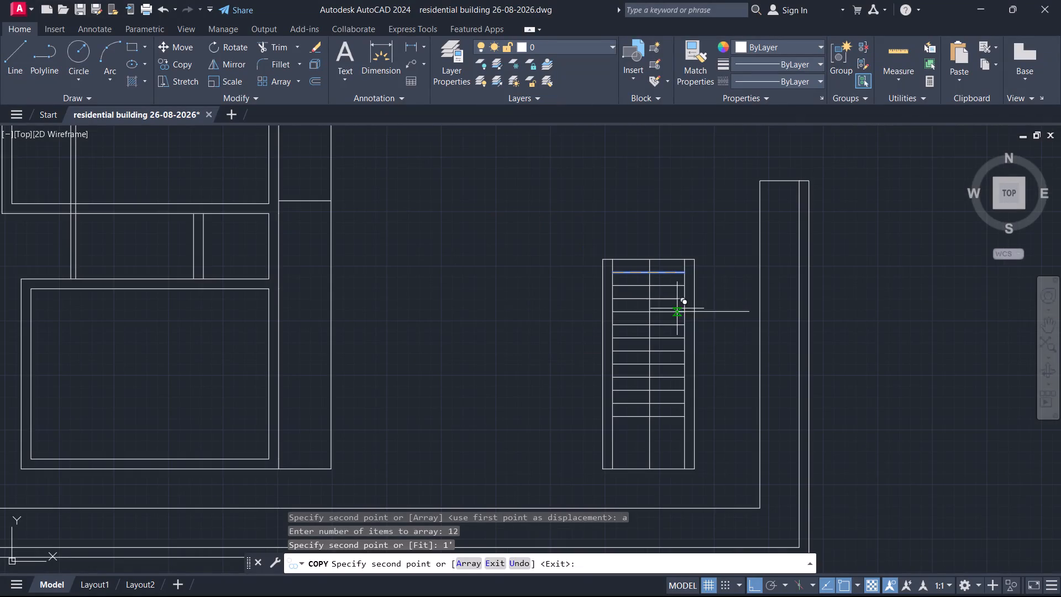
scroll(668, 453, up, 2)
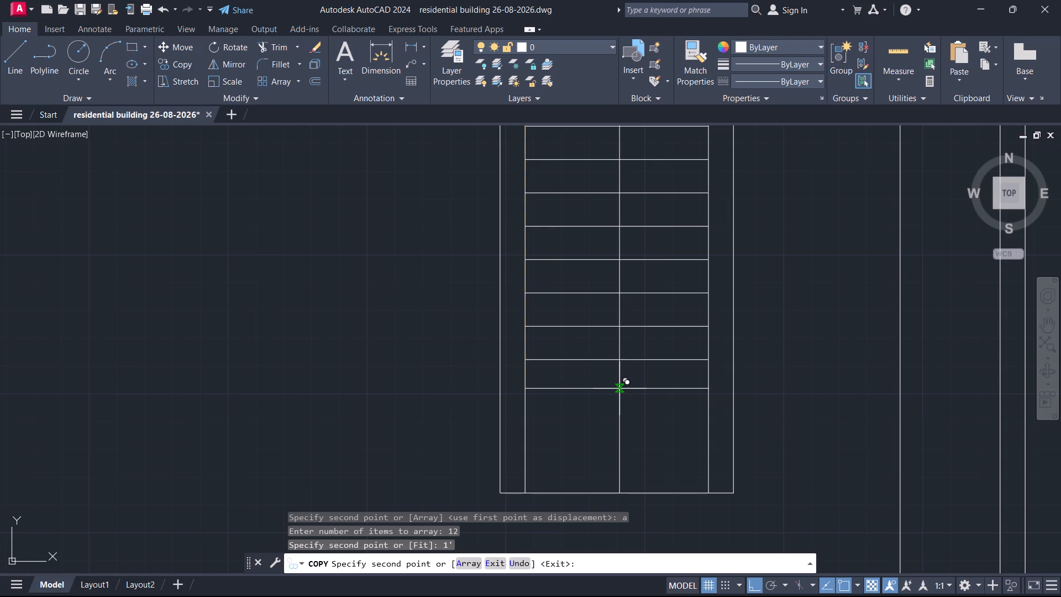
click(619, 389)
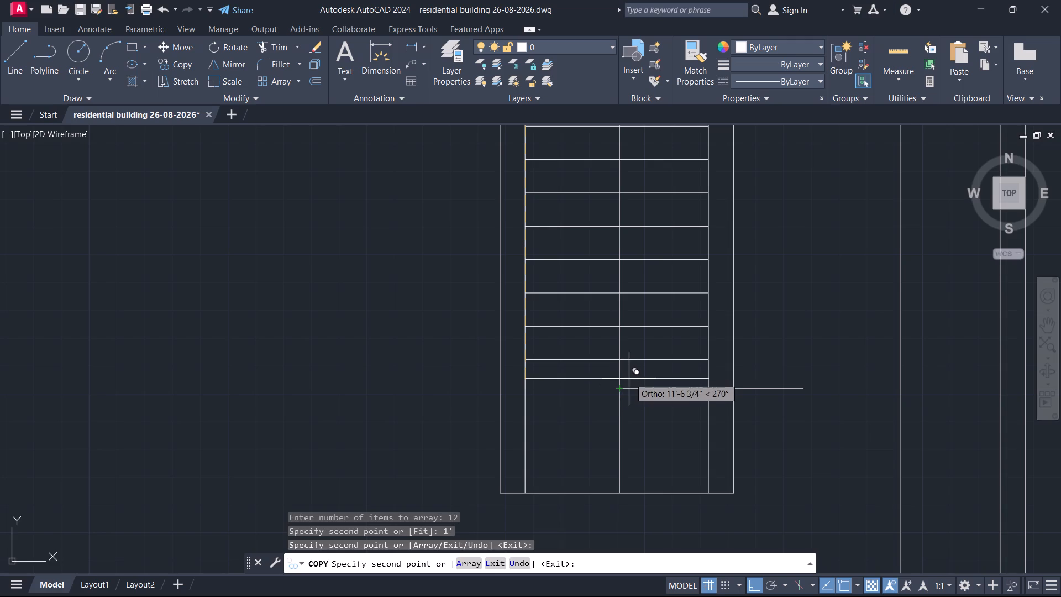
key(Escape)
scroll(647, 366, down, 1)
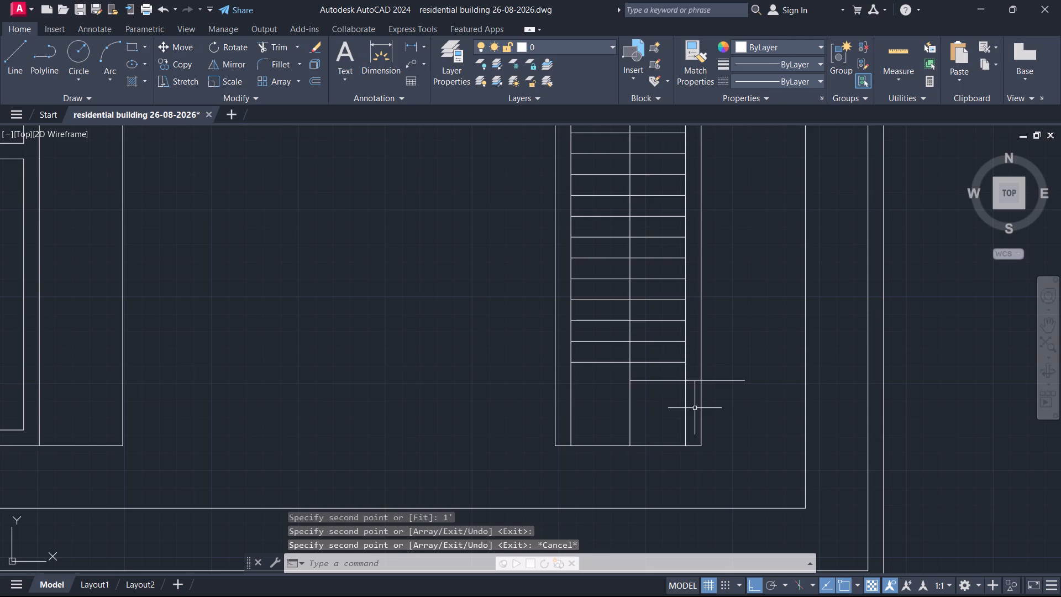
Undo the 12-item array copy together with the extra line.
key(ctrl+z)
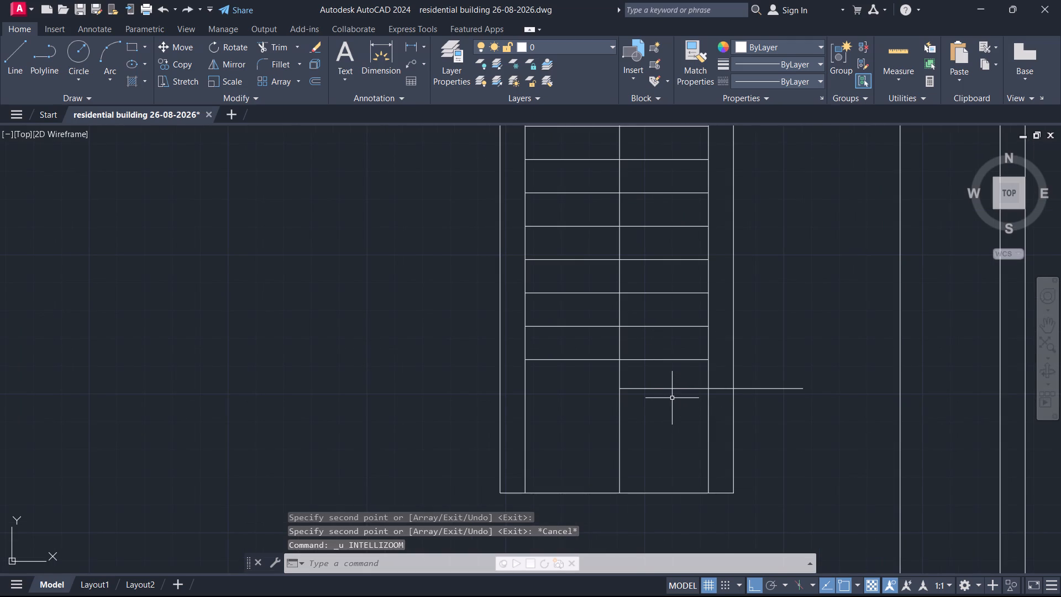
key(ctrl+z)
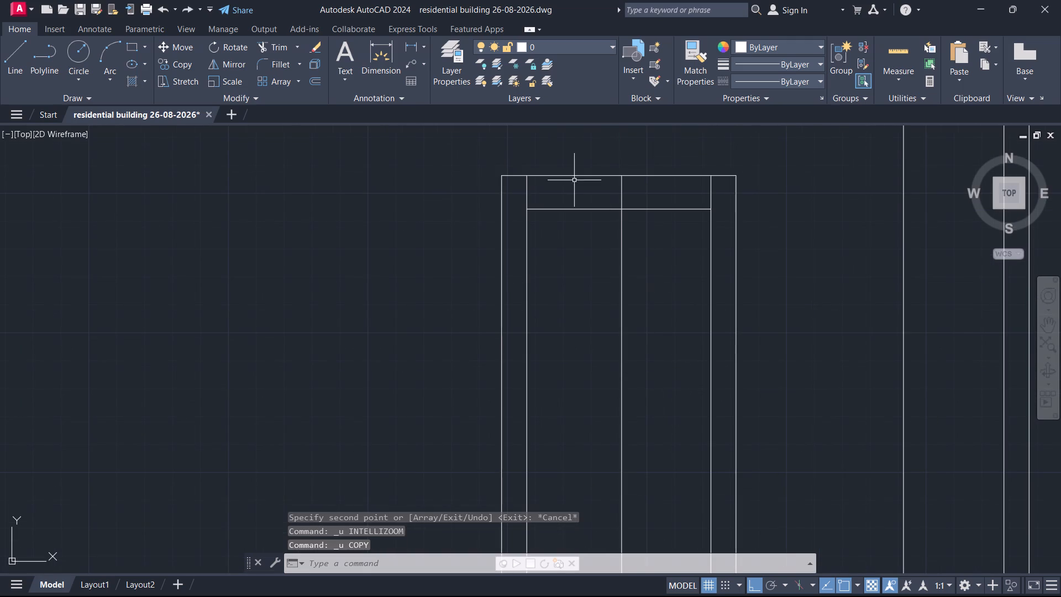
Copy the horizontal line downward from its left endpoint as a 13-item array with 1' spacing.
drag(577, 195, 576, 202)
click(569, 234)
text(co)
key(Return)
click(529, 212)
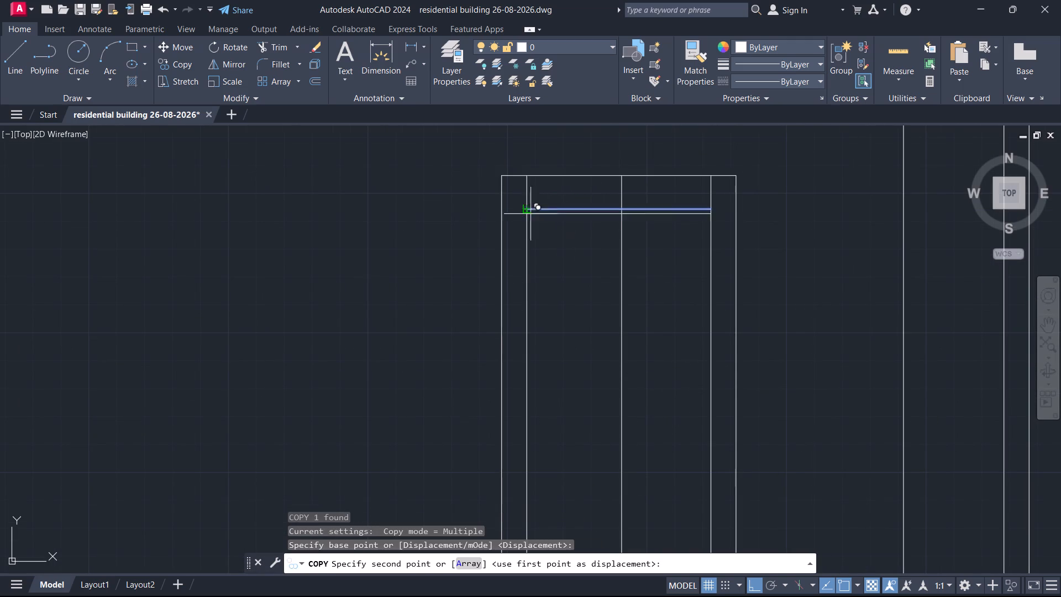
key(a)
key(Return)
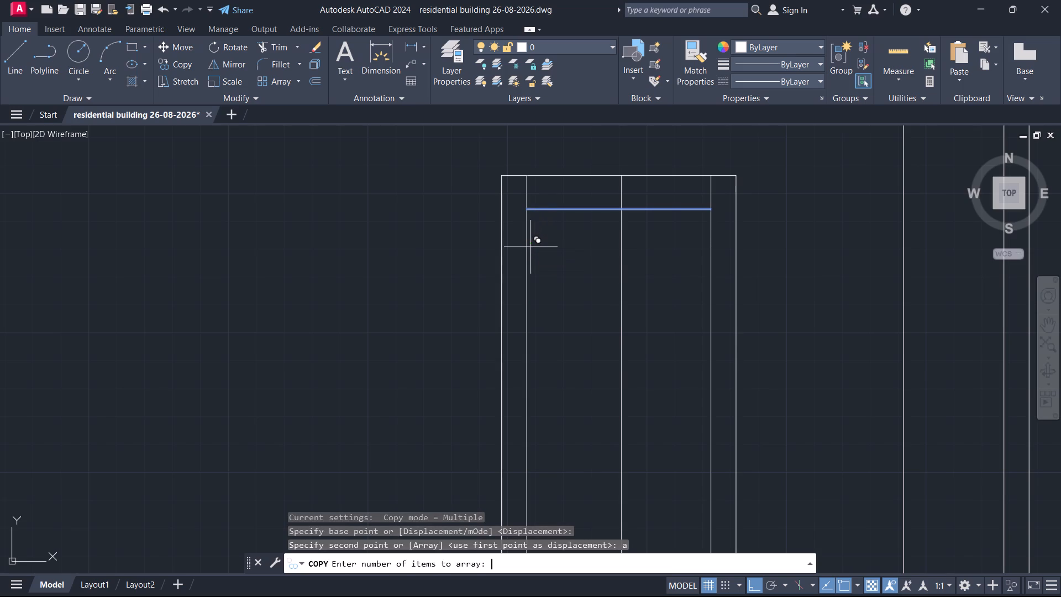
text(13)
key(Return)
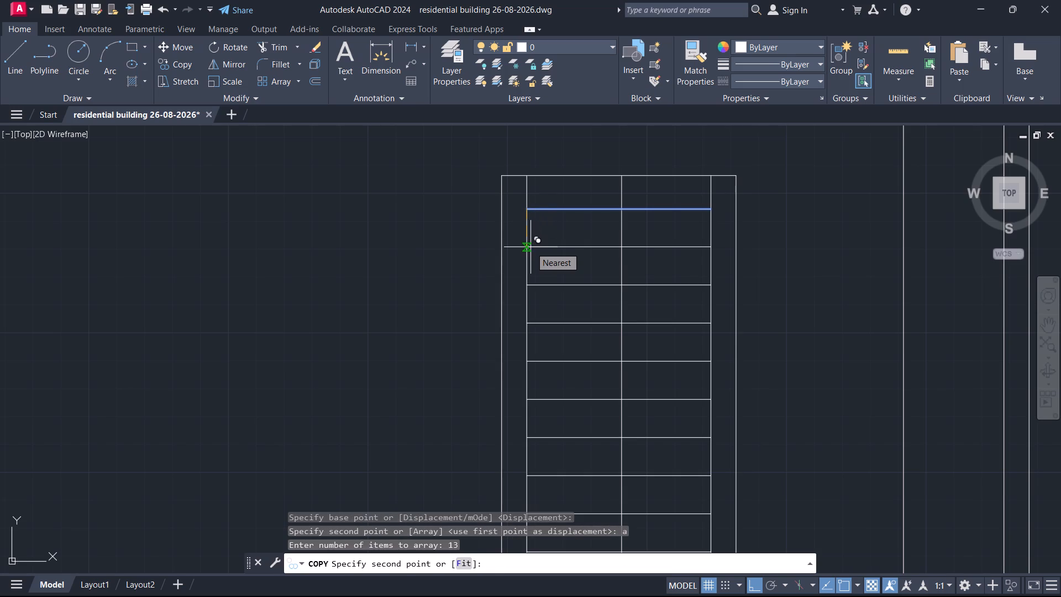
text(1')
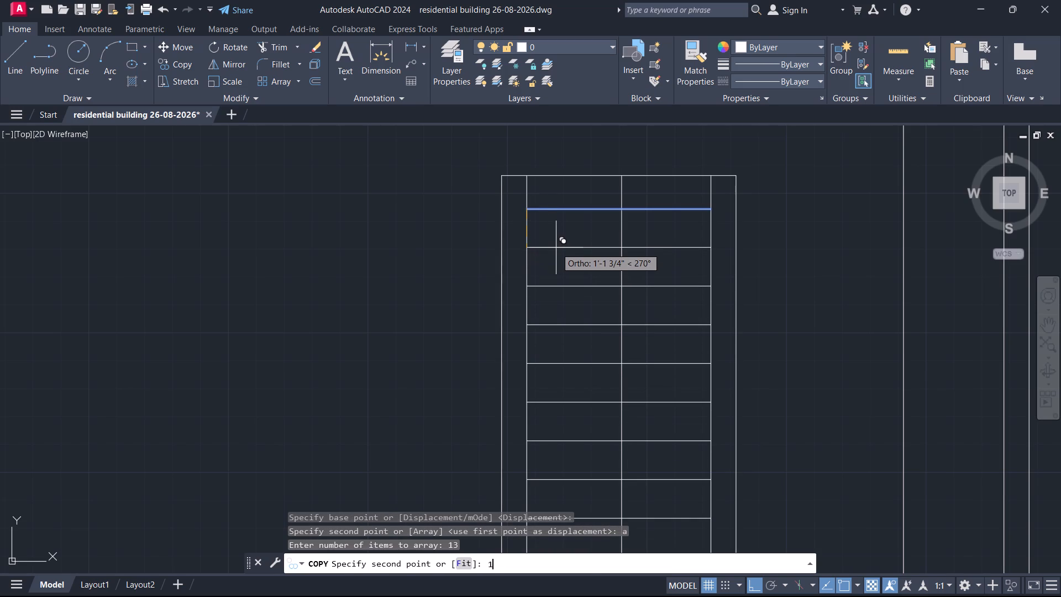
key(Return)
key(Escape)
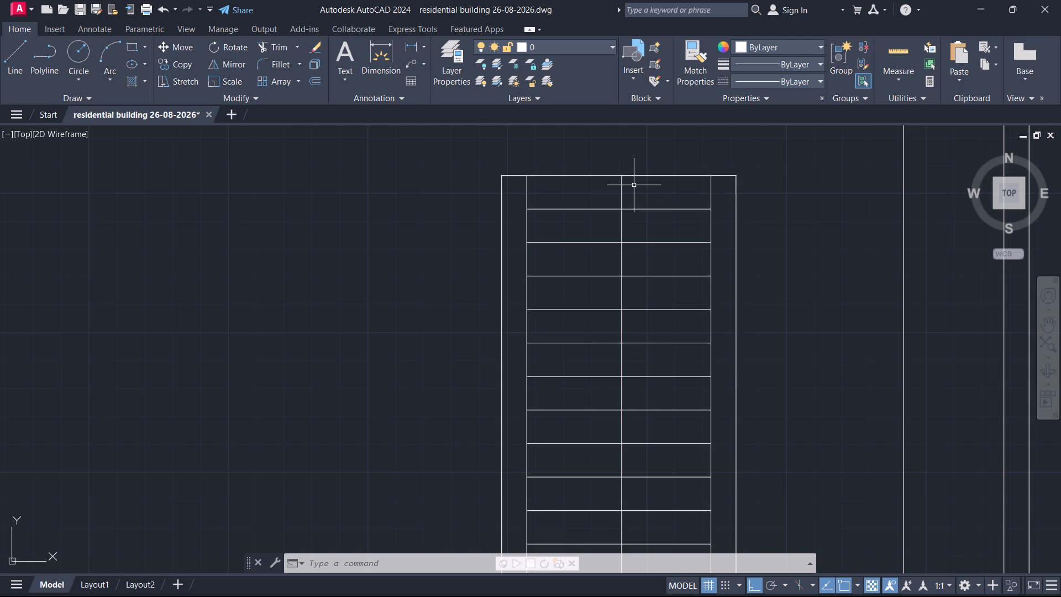
Trim the stair's top edge between the division line and right side wall, and the division line below the last tread.
scroll(603, 221, down, 1)
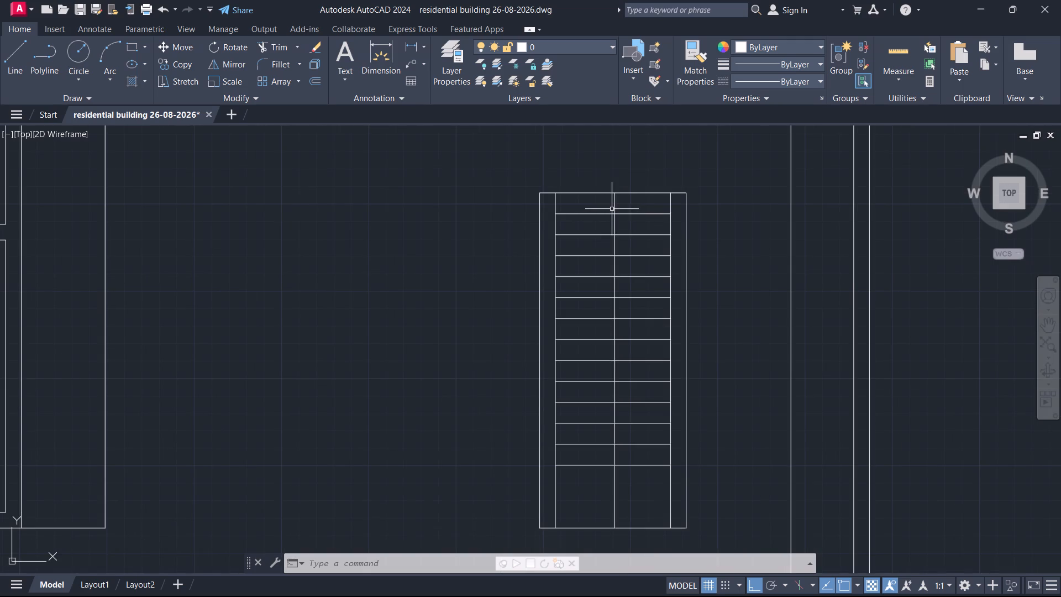
scroll(612, 209, up, 1)
text(tr)
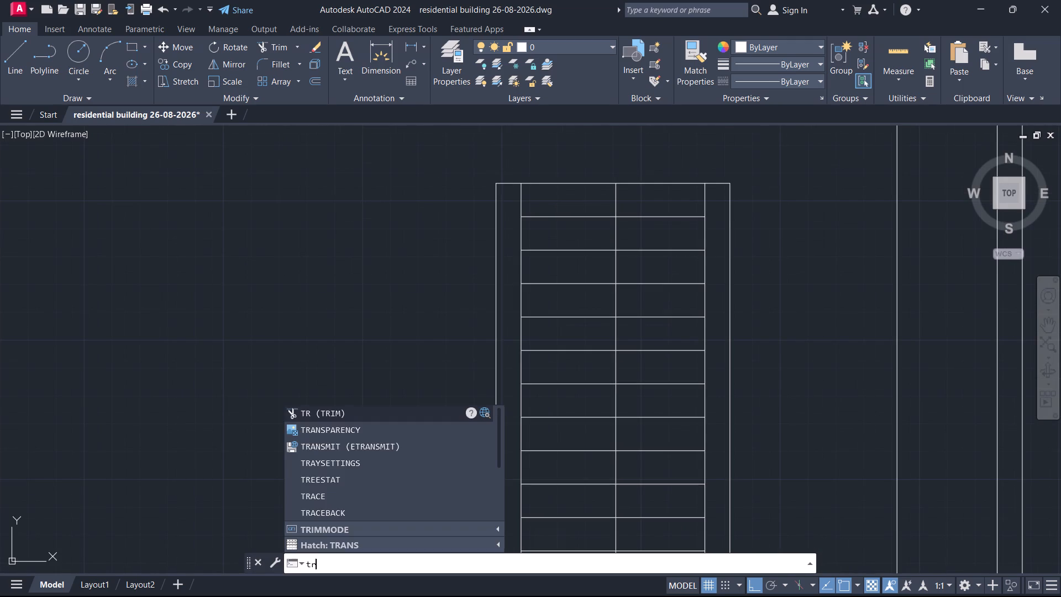
key(BackSpace)
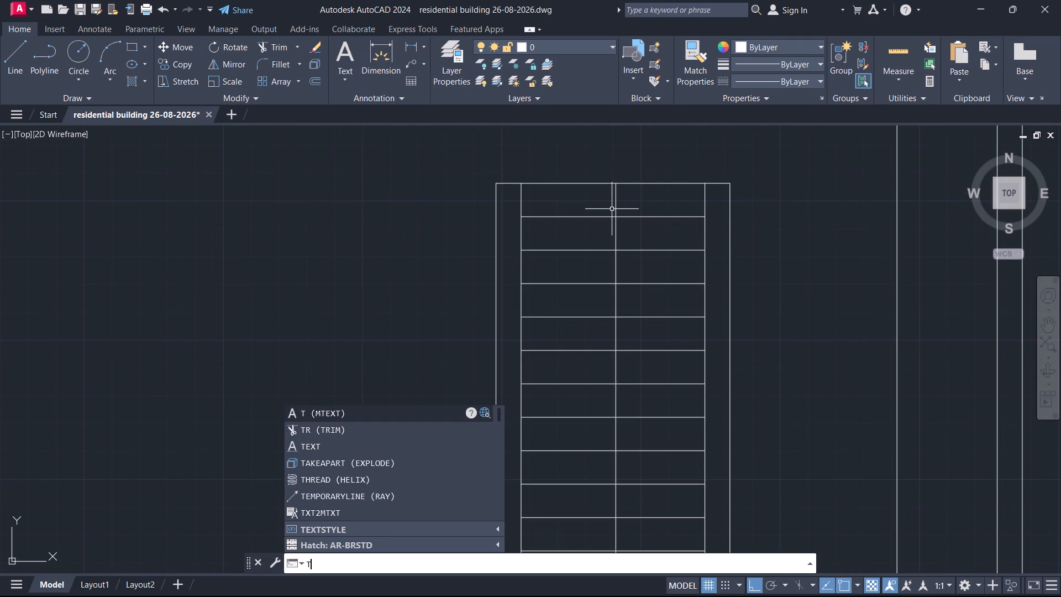
key(r)
key(Return)
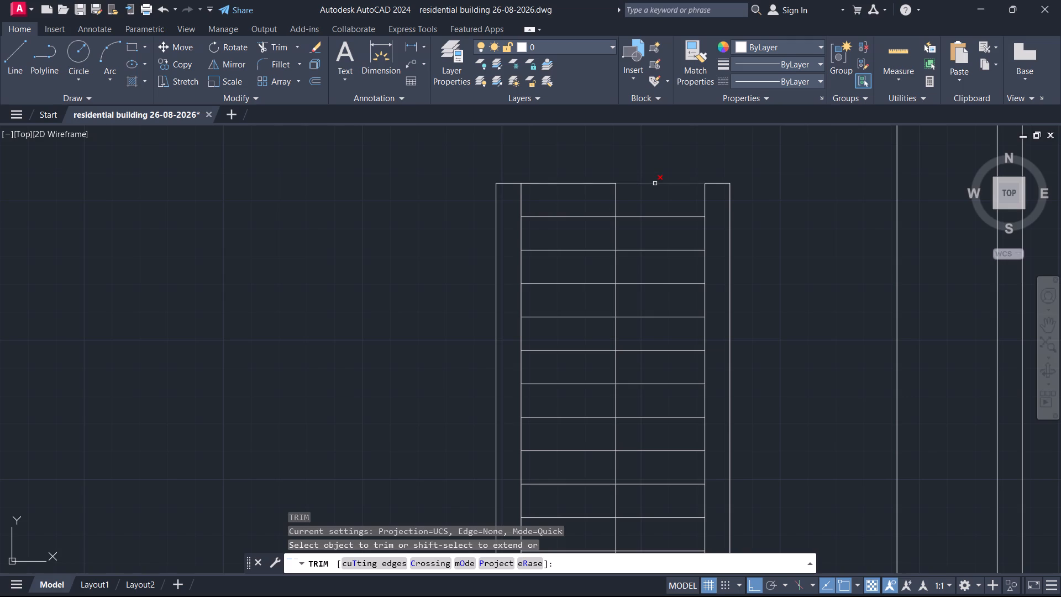
click(655, 184)
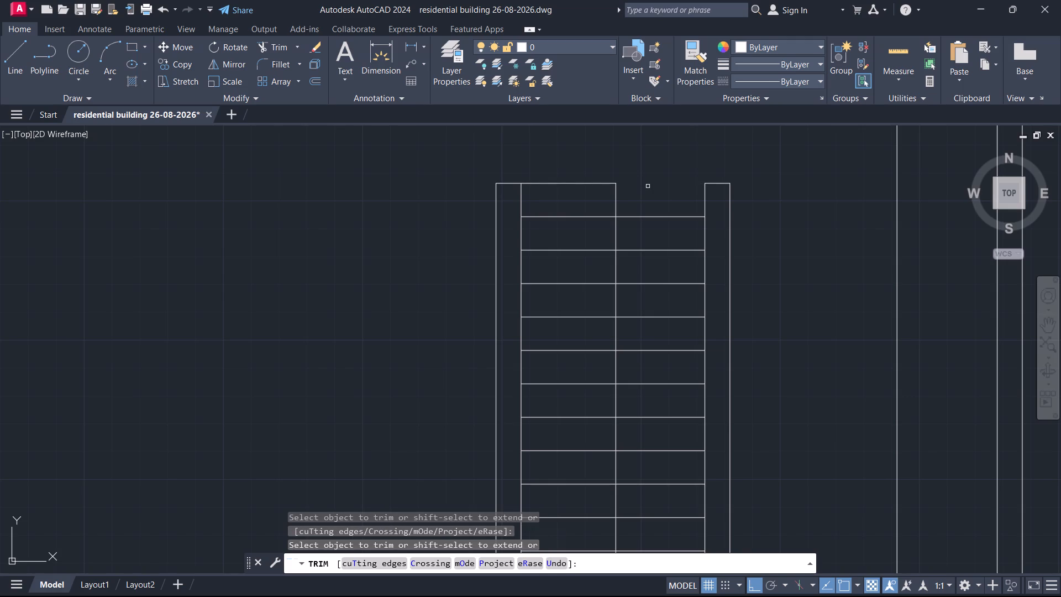
scroll(648, 185, down, 2)
click(636, 376)
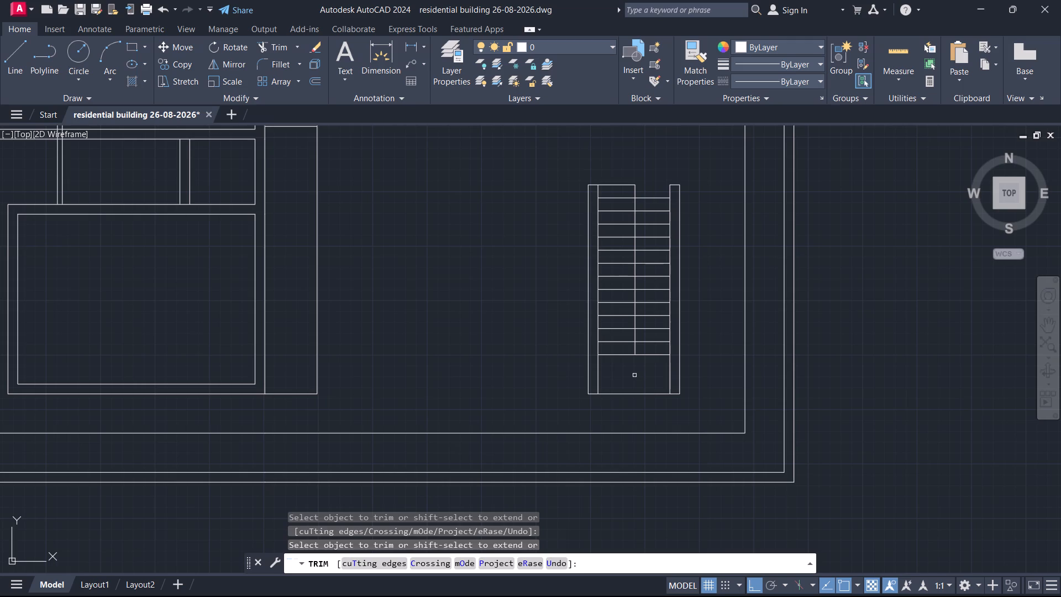
key(Escape)
Draw a U-shaped path line from the right flight's top tread down into the landing, across, and up to the left flight's top-edge midpoint.
key(l)
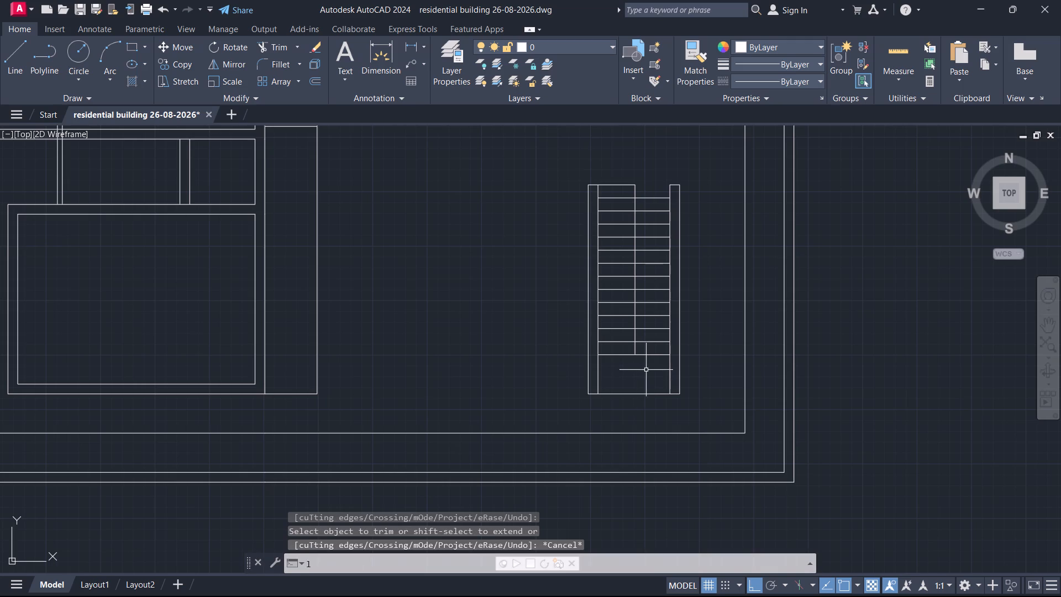
key(Return)
click(652, 196)
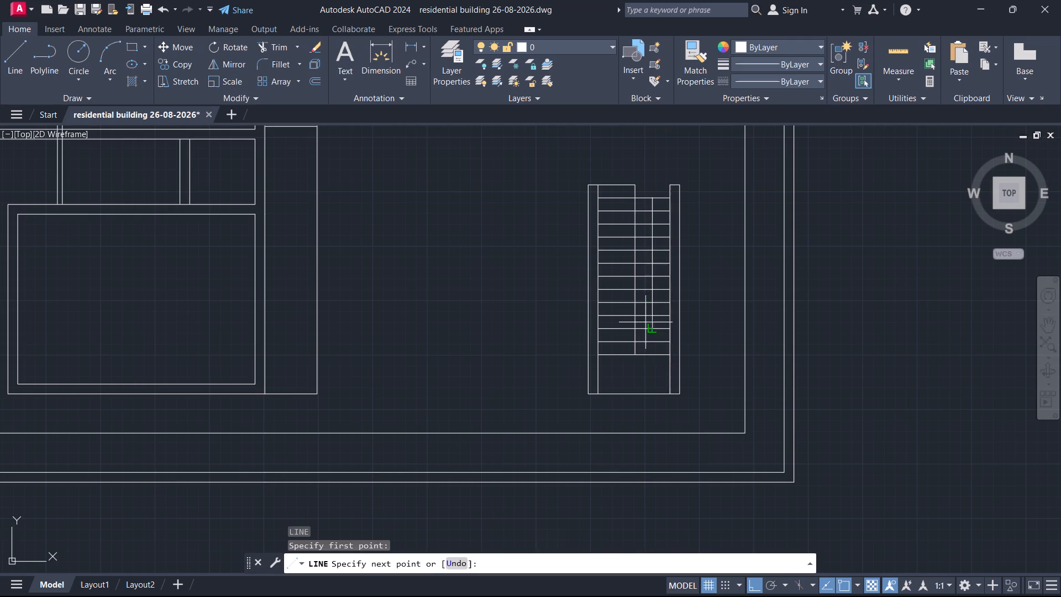
click(654, 368)
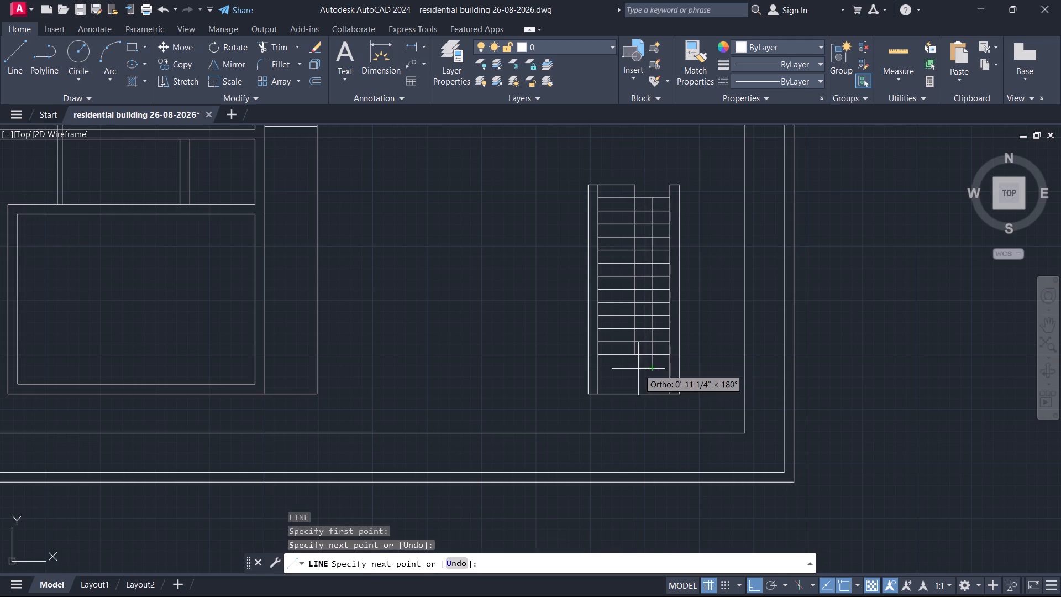
click(621, 367)
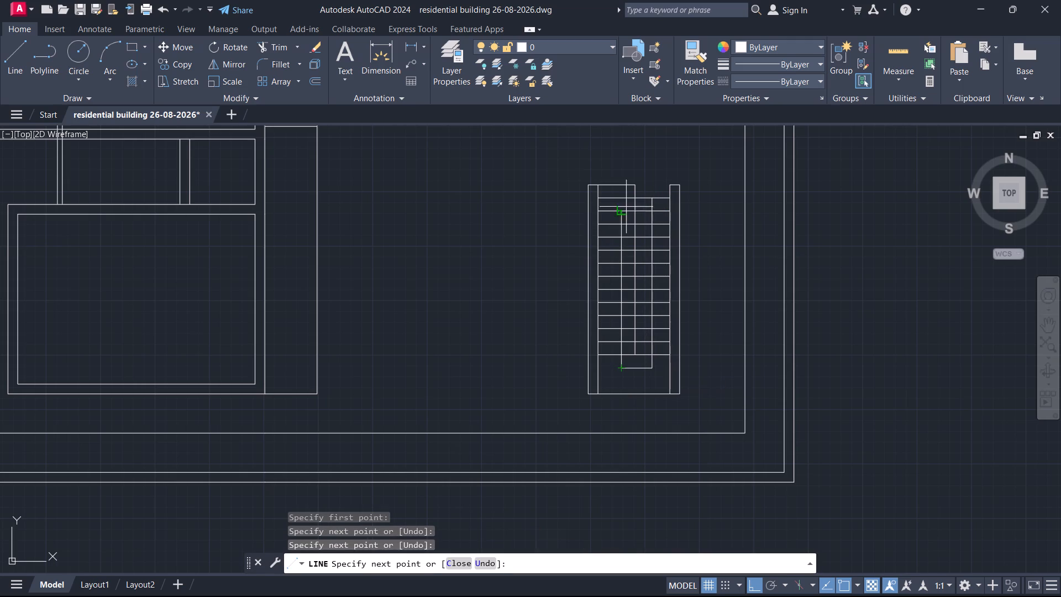
click(618, 187)
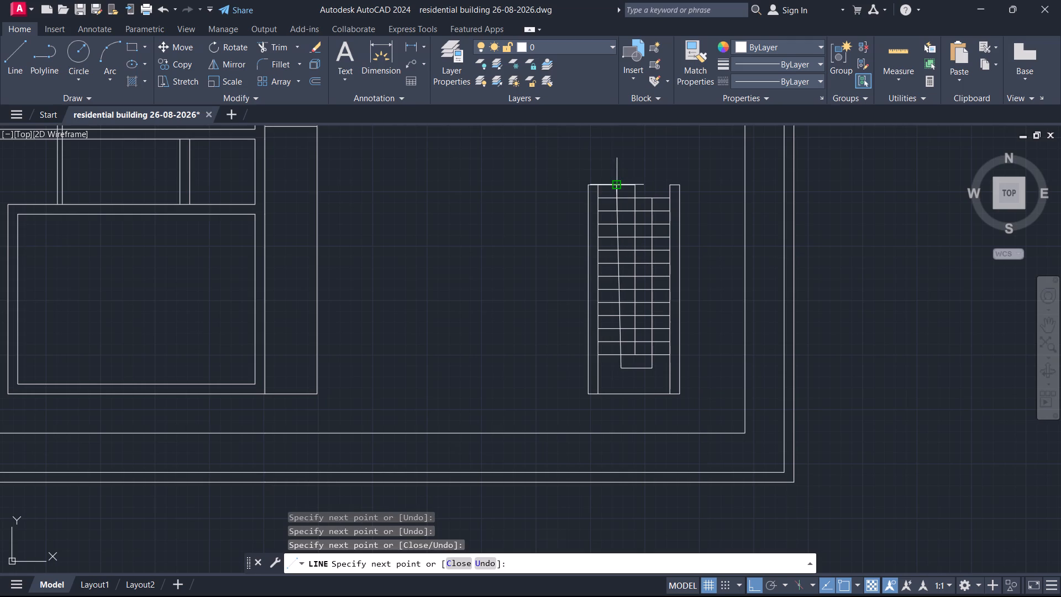
key(ctrl+z)
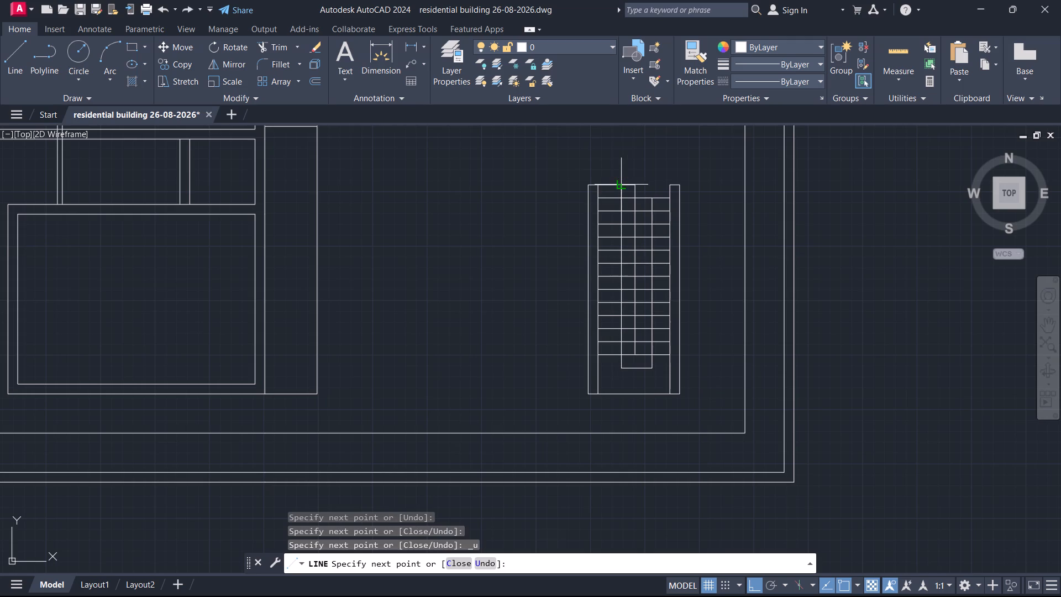
key(ctrl+z)
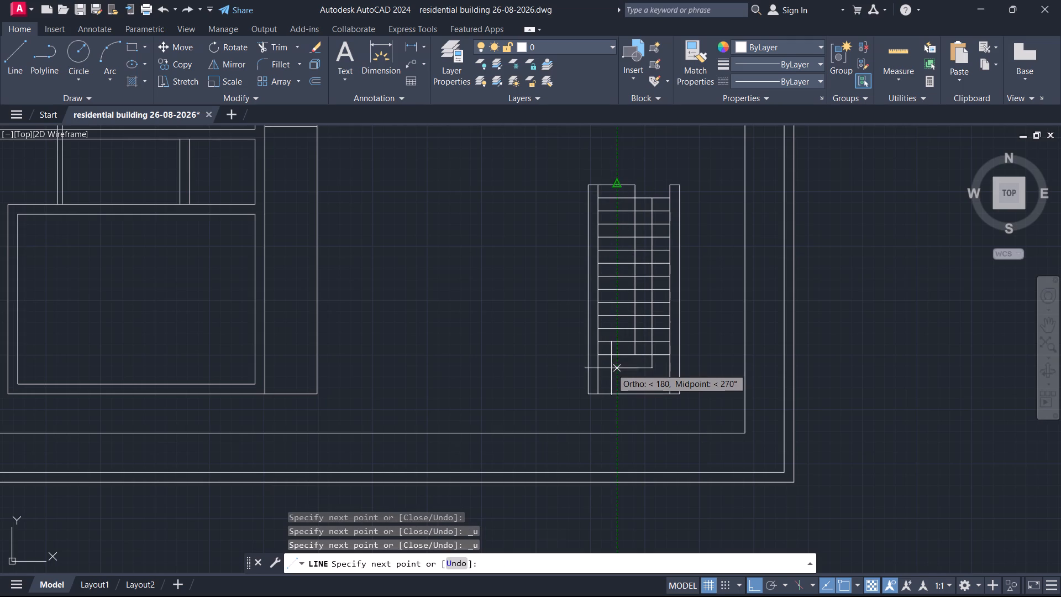
click(619, 368)
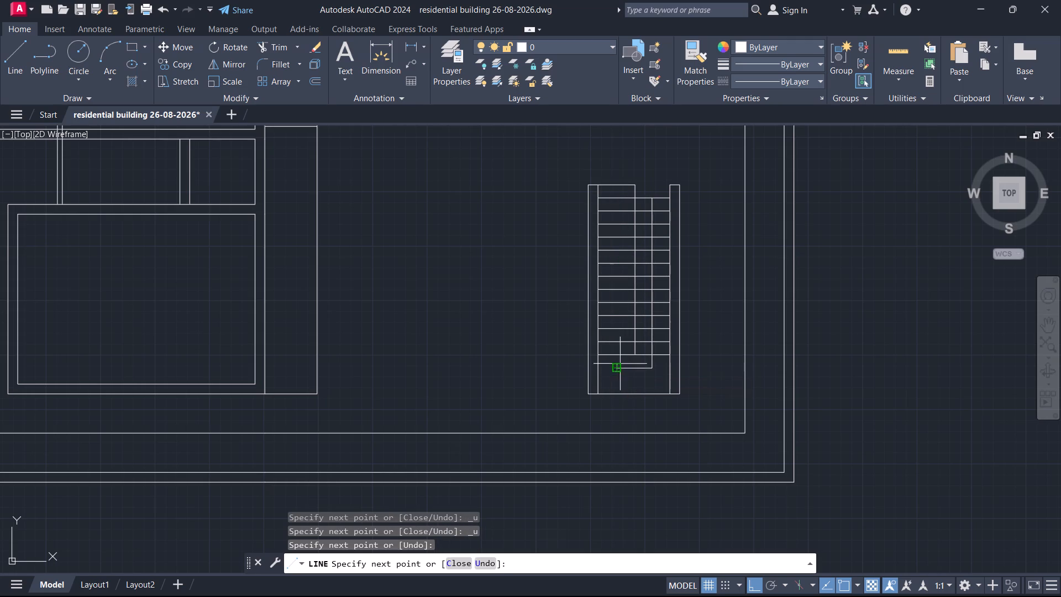
click(617, 185)
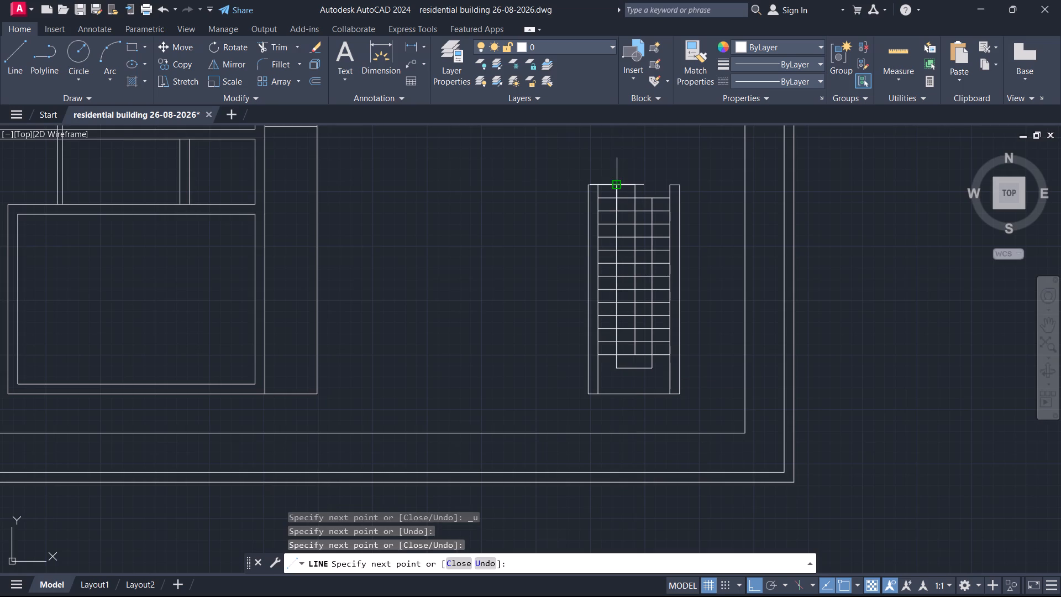
key(Escape)
With Ortho off, draw a short diagonal arrowhead stroke up and to the right from the top end of the right flight's path line.
key(l)
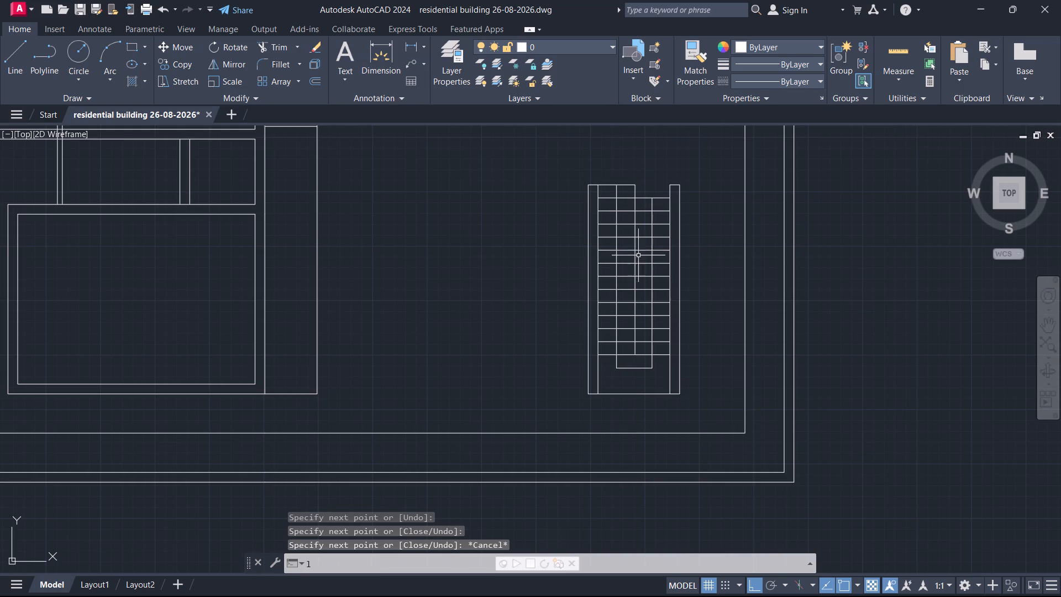
key(Return)
scroll(644, 196, up, 2)
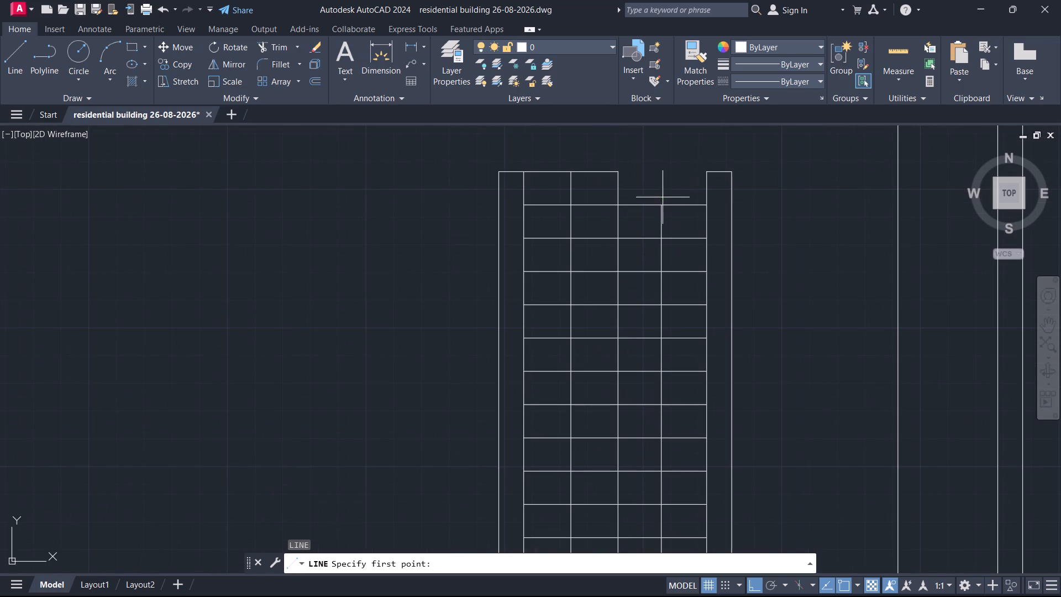
click(665, 203)
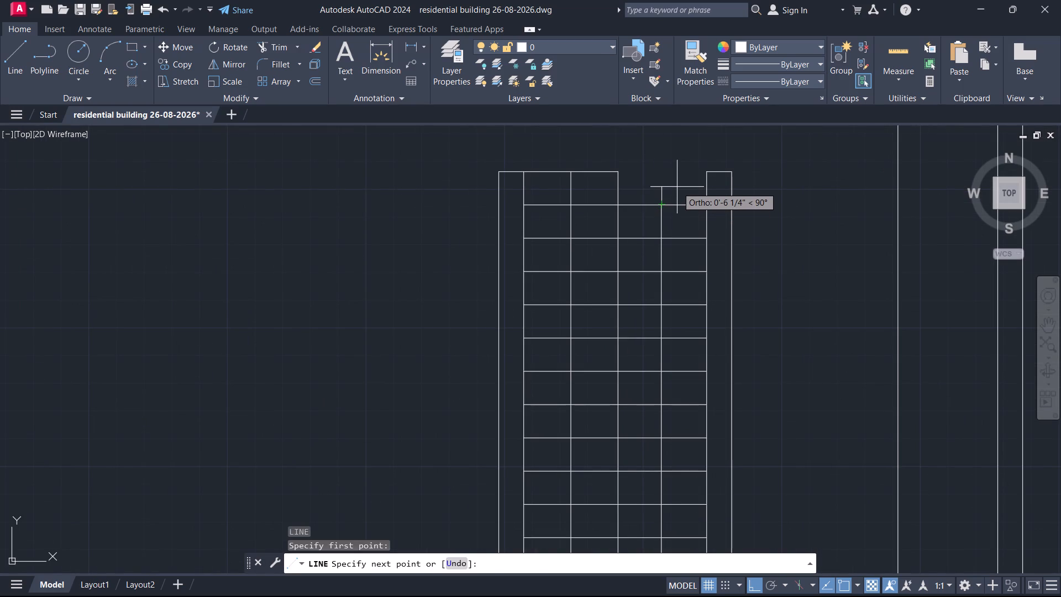
key(F8)
click(675, 189)
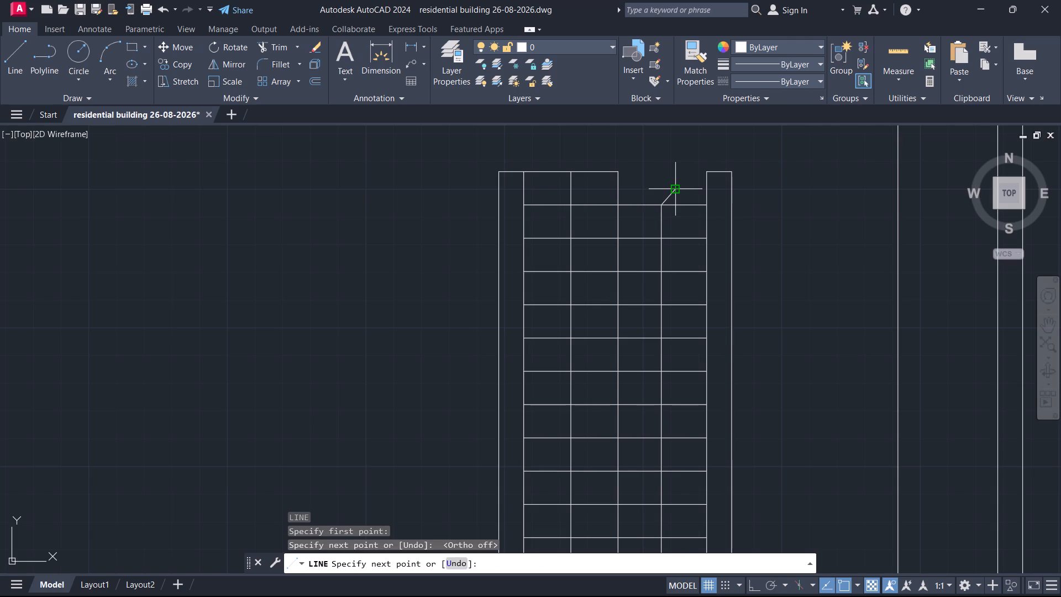
key(space)
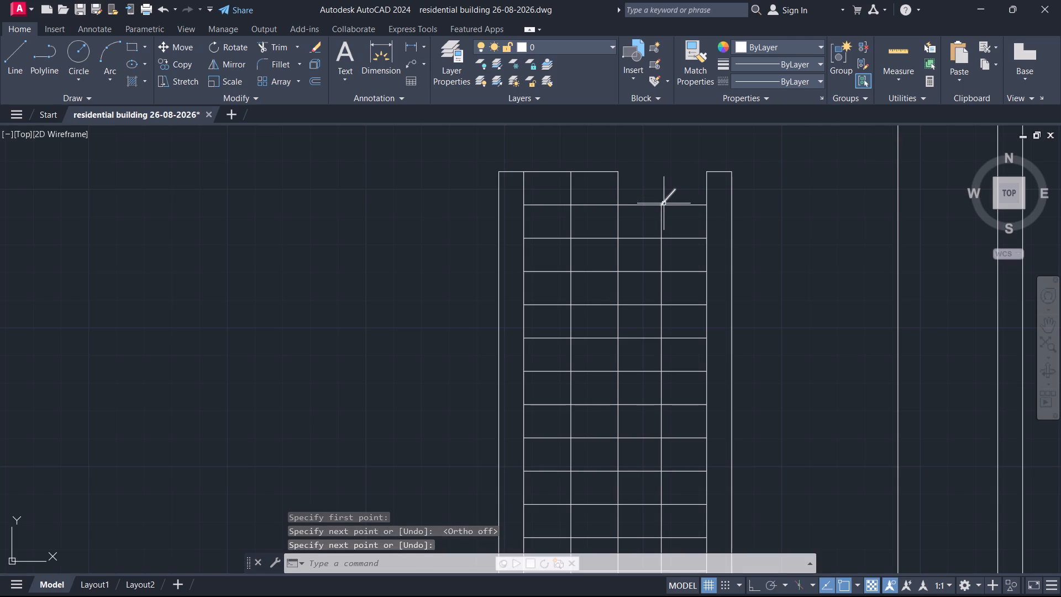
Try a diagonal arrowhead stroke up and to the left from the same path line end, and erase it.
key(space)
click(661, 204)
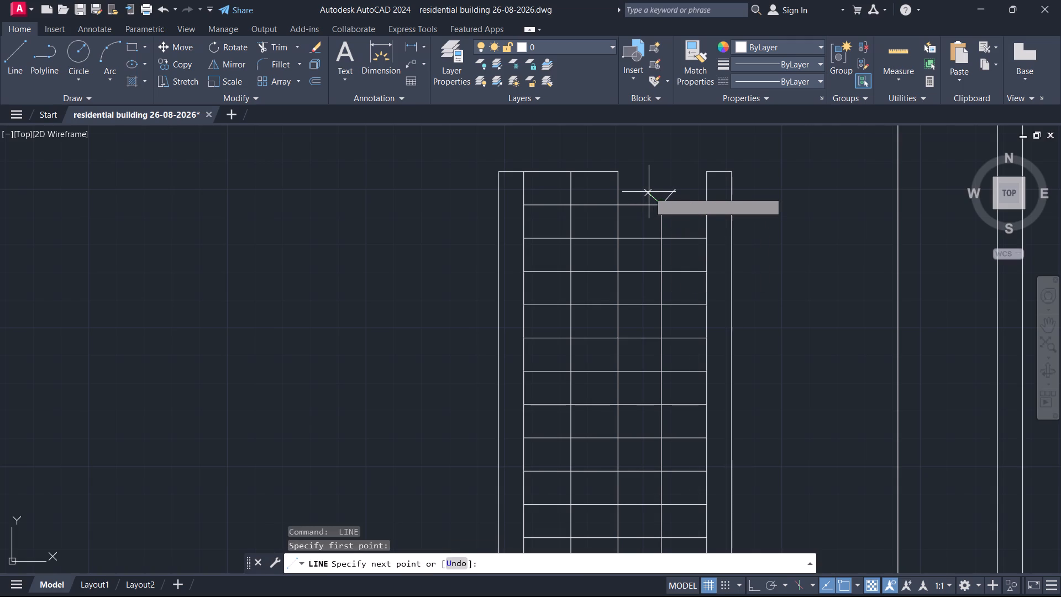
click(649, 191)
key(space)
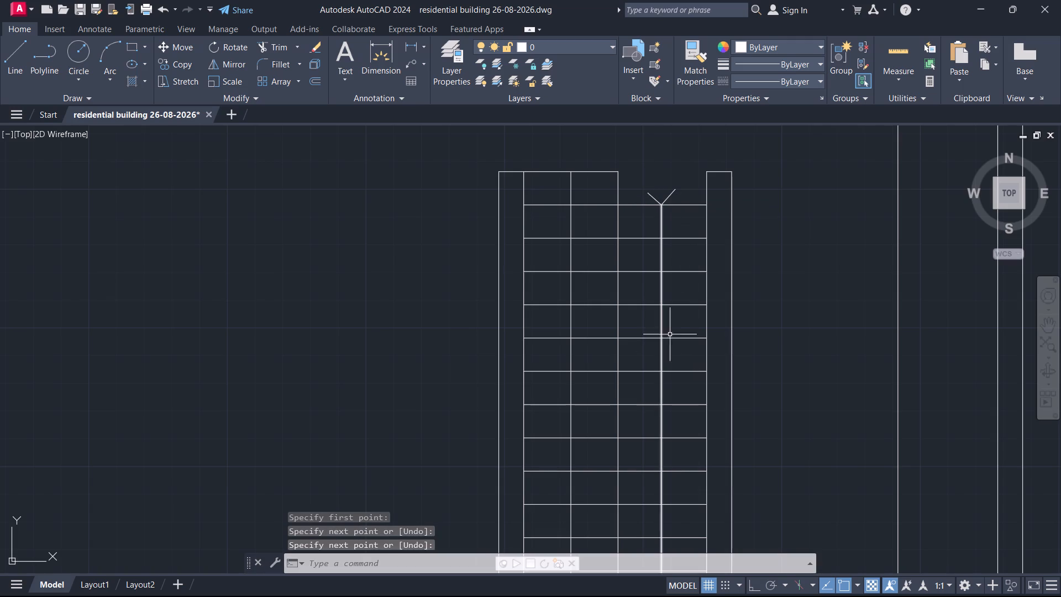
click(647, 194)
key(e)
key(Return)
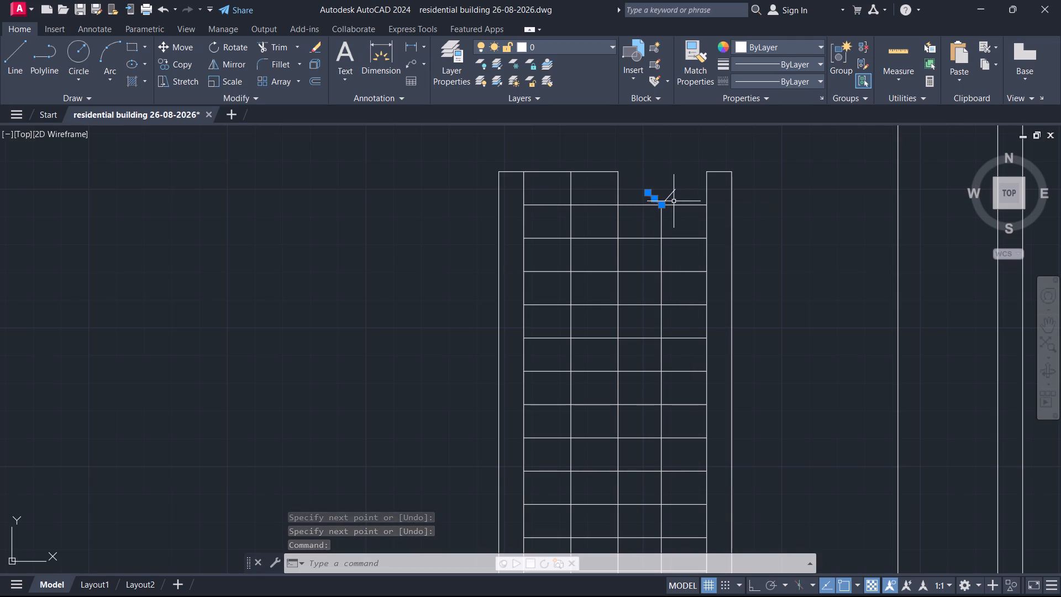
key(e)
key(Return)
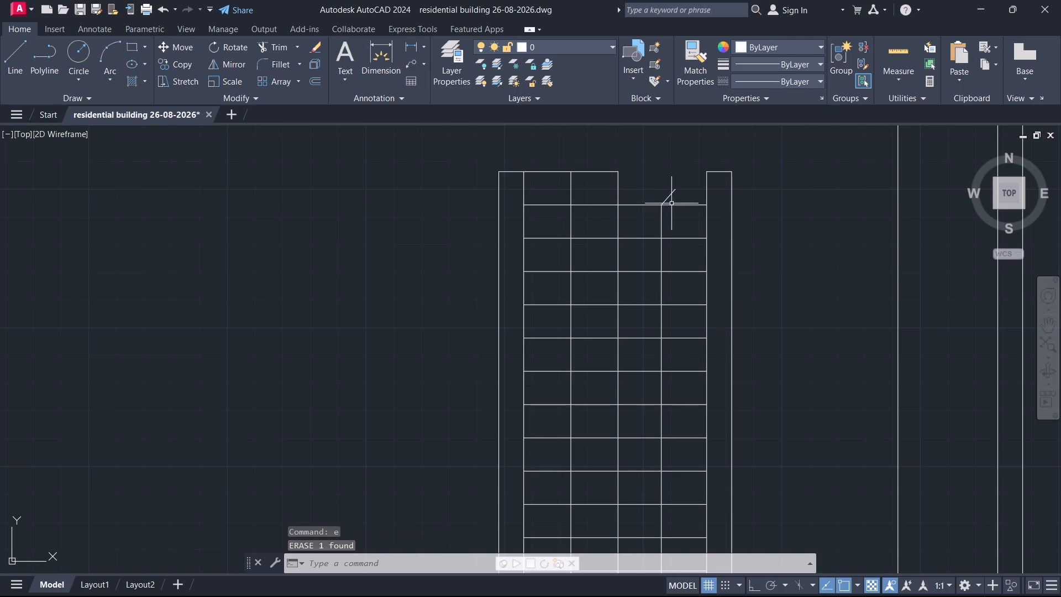
Draw the left arrowhead stroke from the path line's top end and lengthen it with a collinear segment of about 1 3/4".
key(l)
key(Return)
click(661, 202)
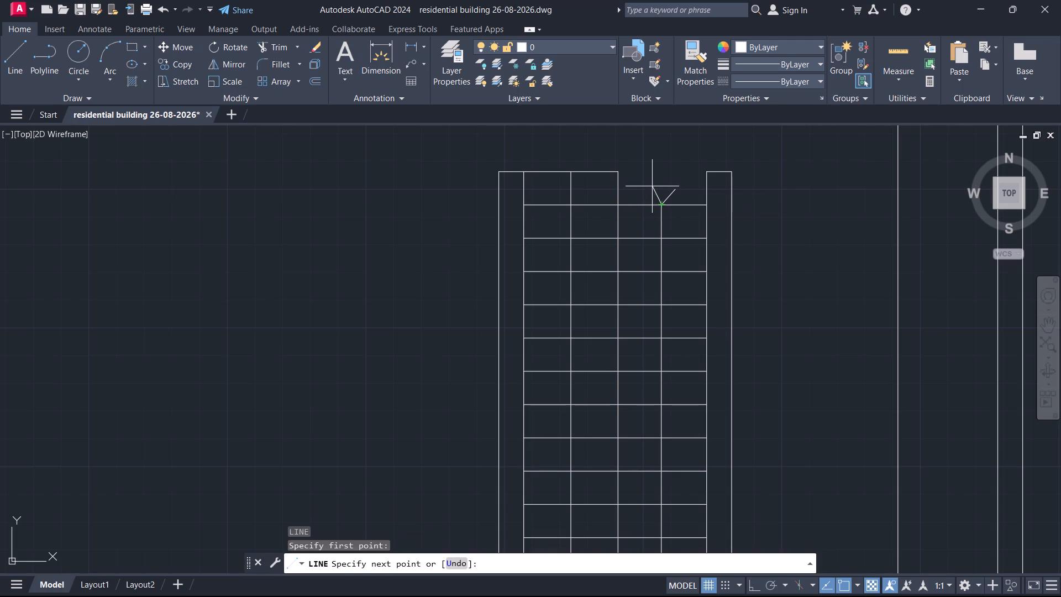
click(651, 188)
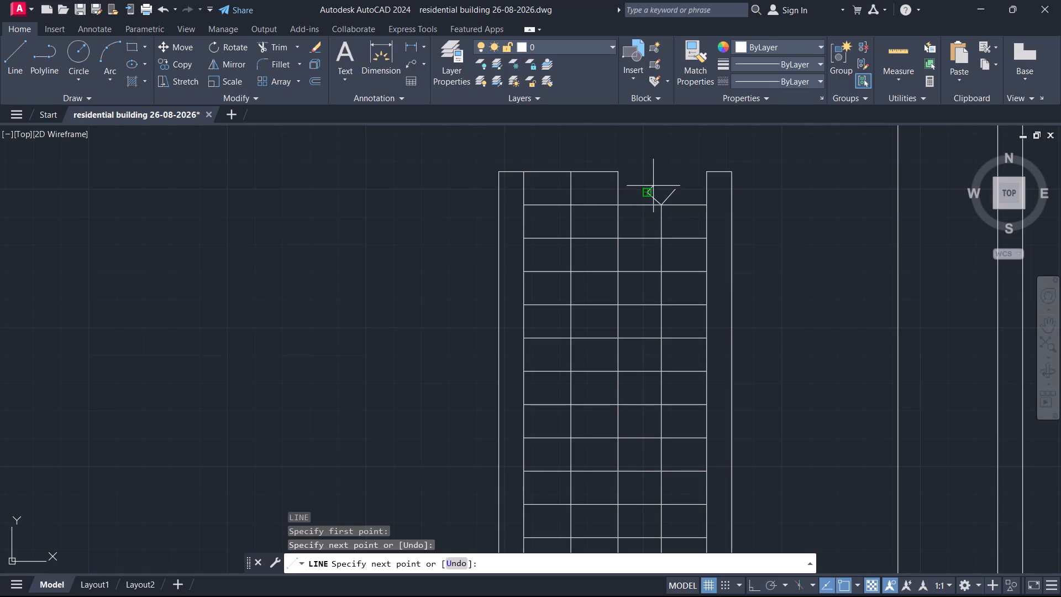
key(Escape)
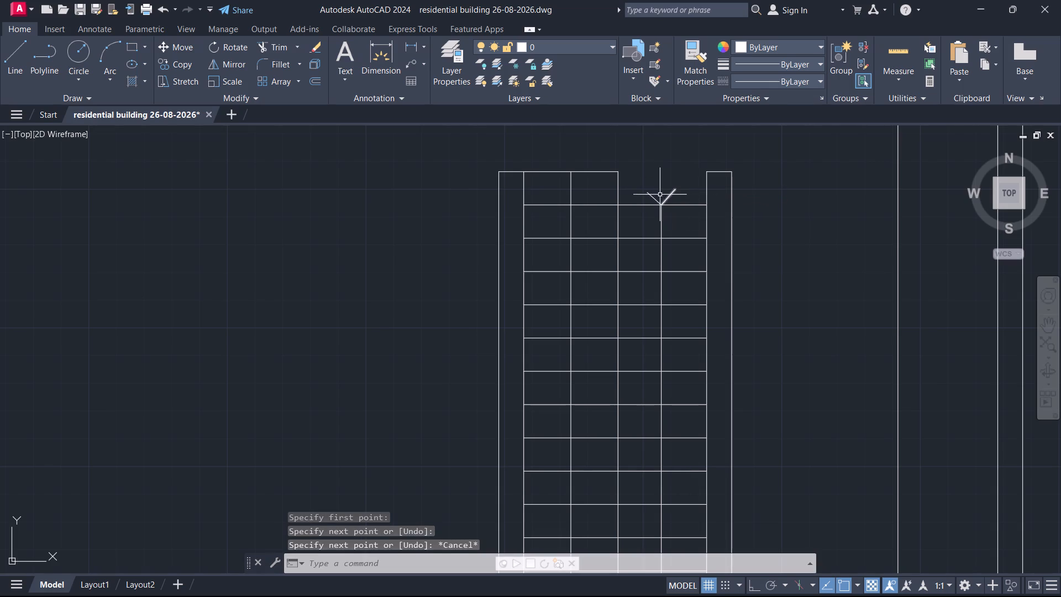
scroll(648, 194, up, 2)
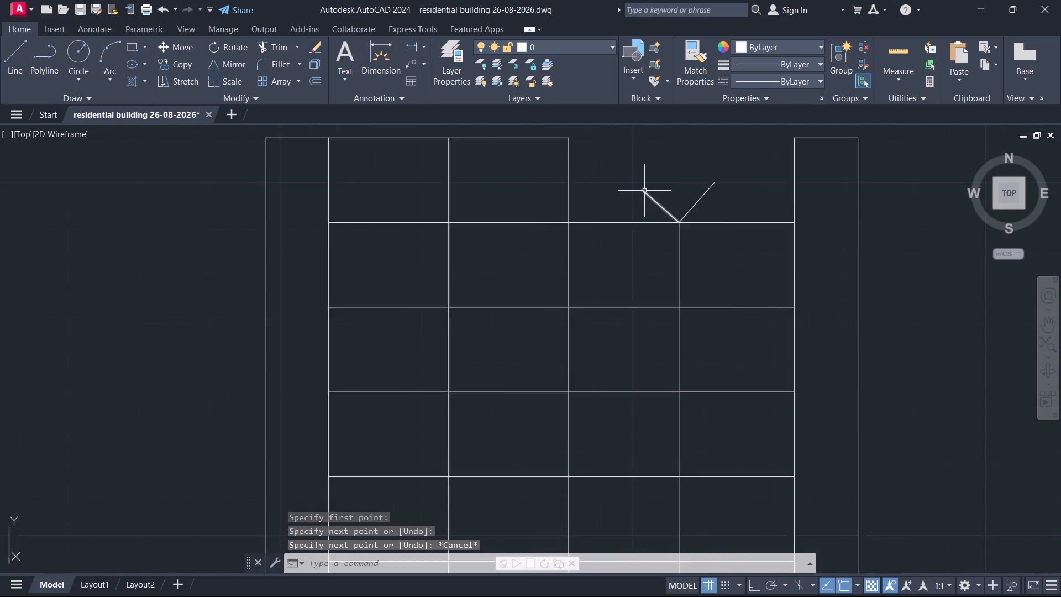
scroll(644, 191, up, 1)
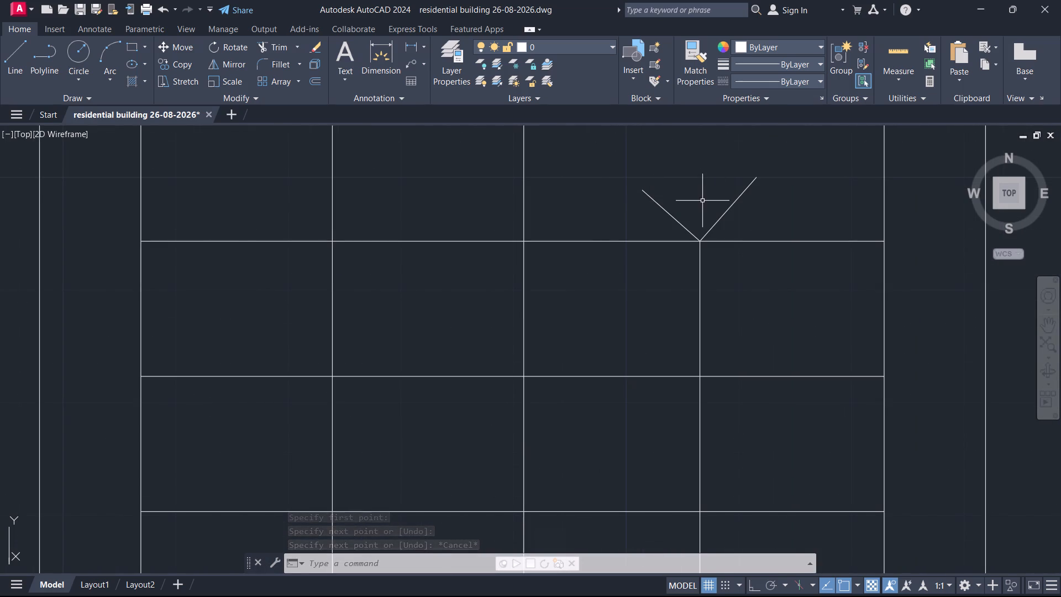
key(l)
key(Return)
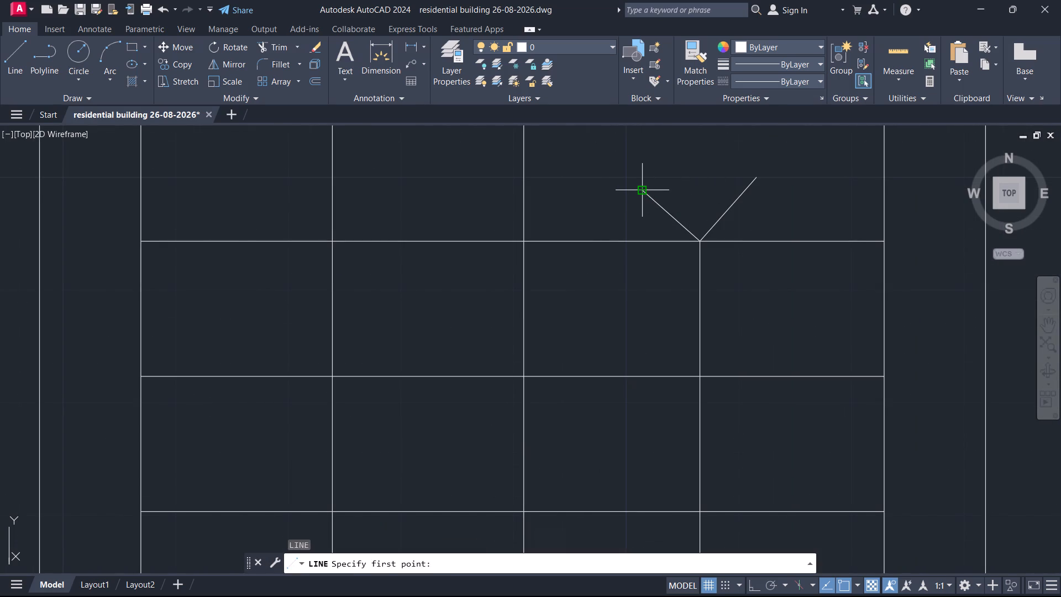
click(643, 187)
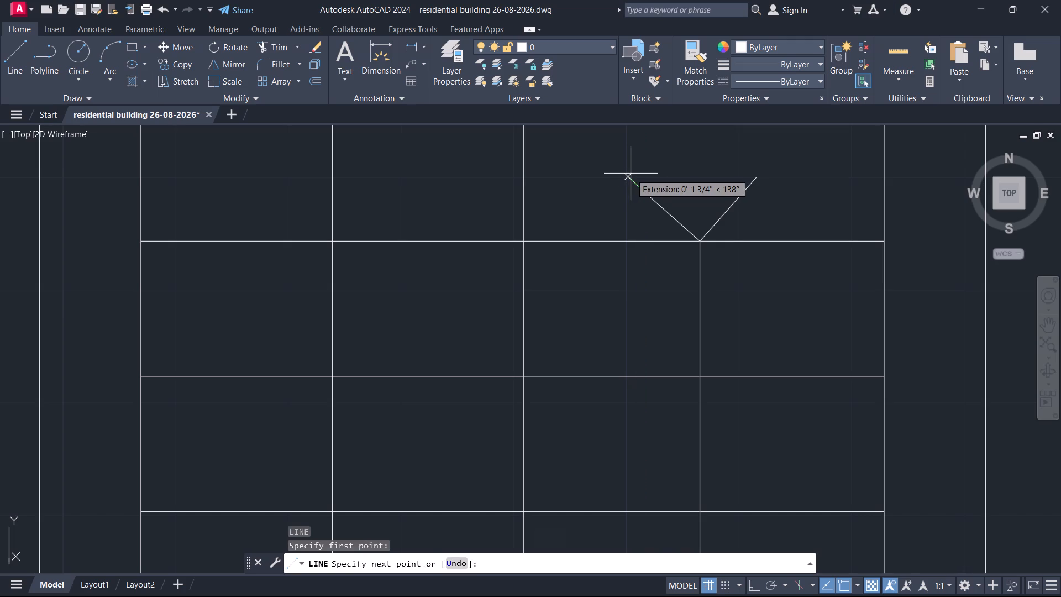
click(631, 174)
key(Escape)
Copy the three arrowhead lines from their tip to the midpoint of the right flight's path line.
drag(769, 191, 758, 195)
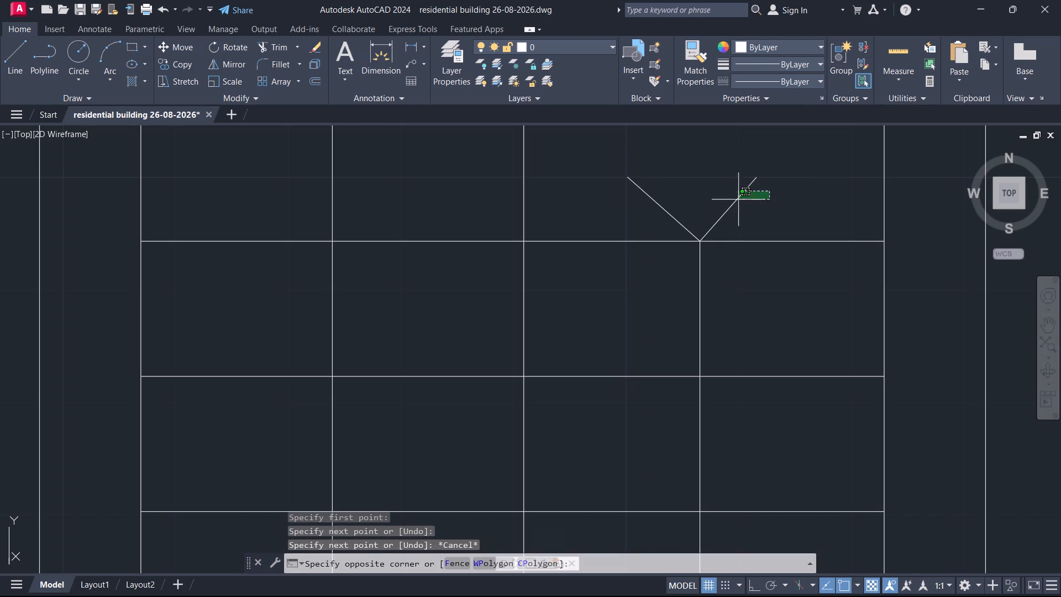
click(608, 205)
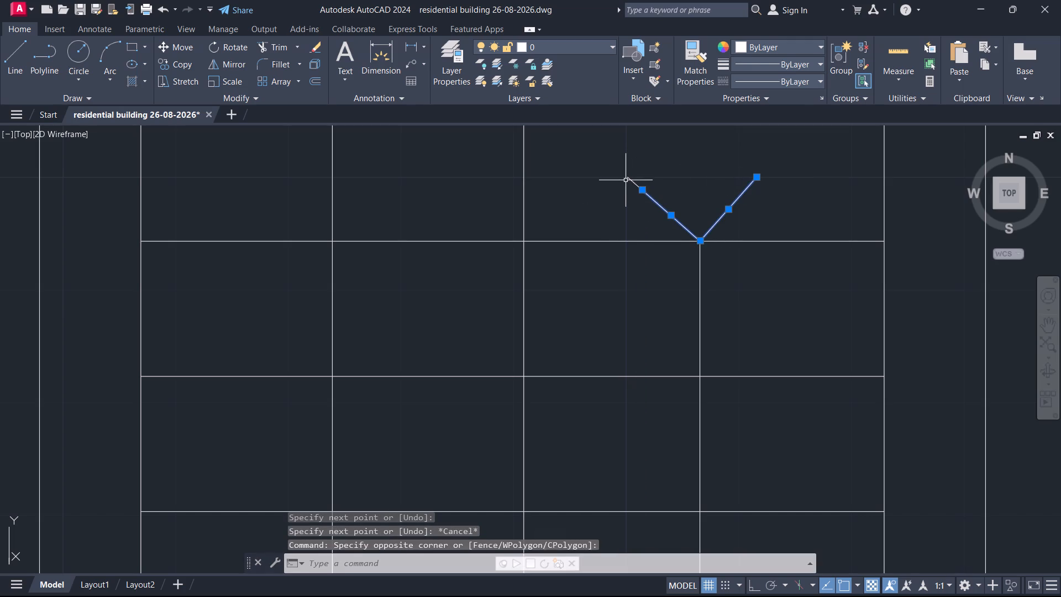
click(633, 180)
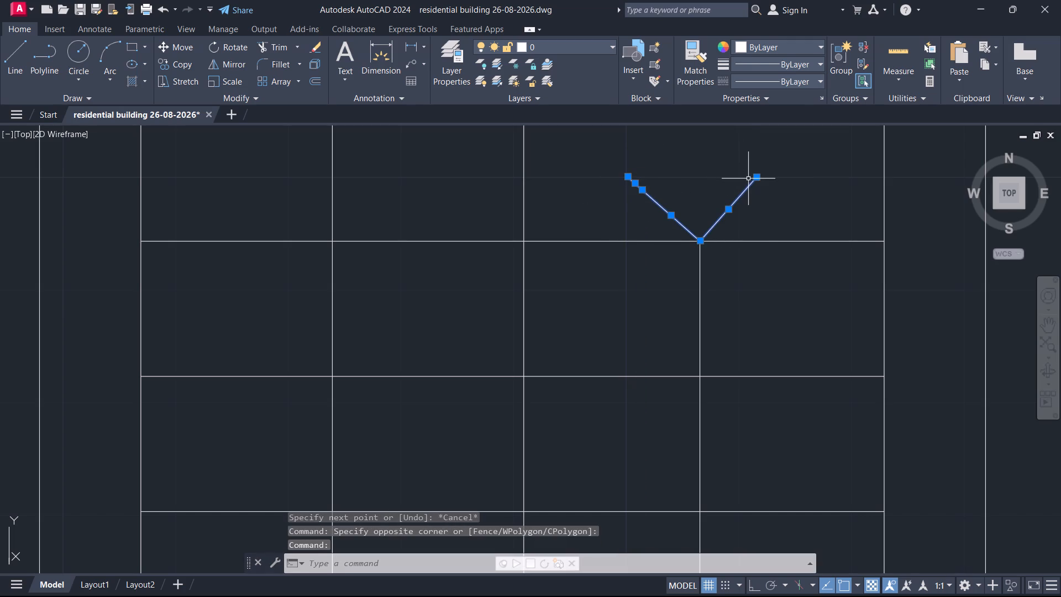
text(co)
key(Return)
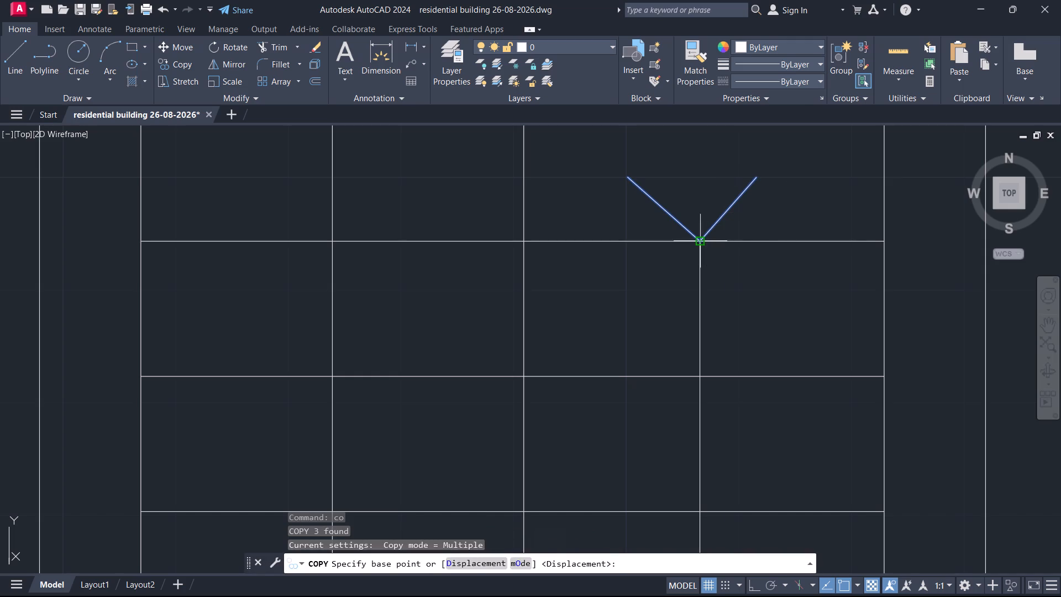
click(703, 240)
scroll(700, 318, down, 4)
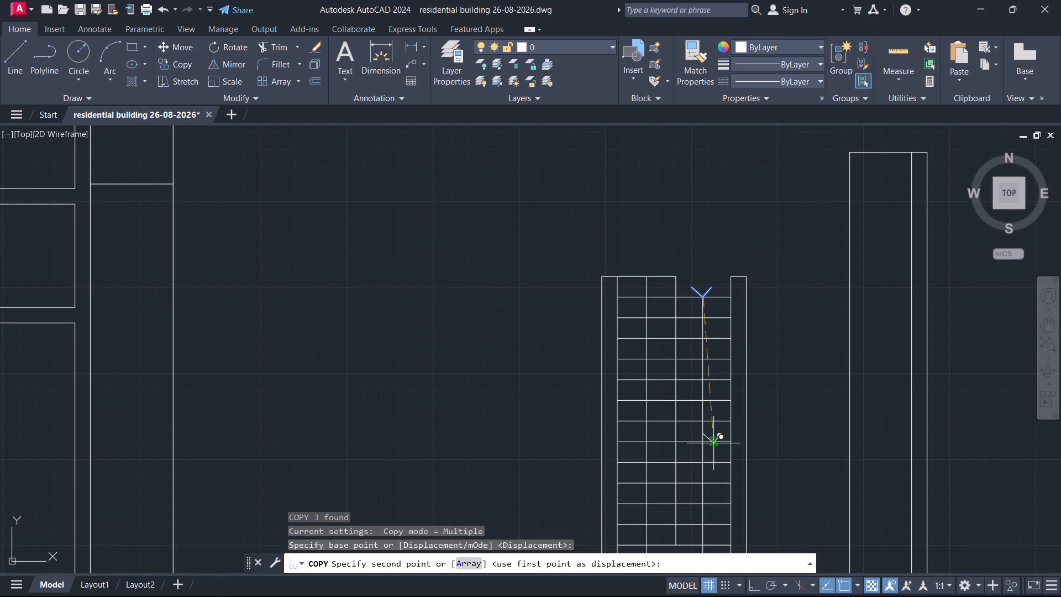
scroll(694, 448, up, 1)
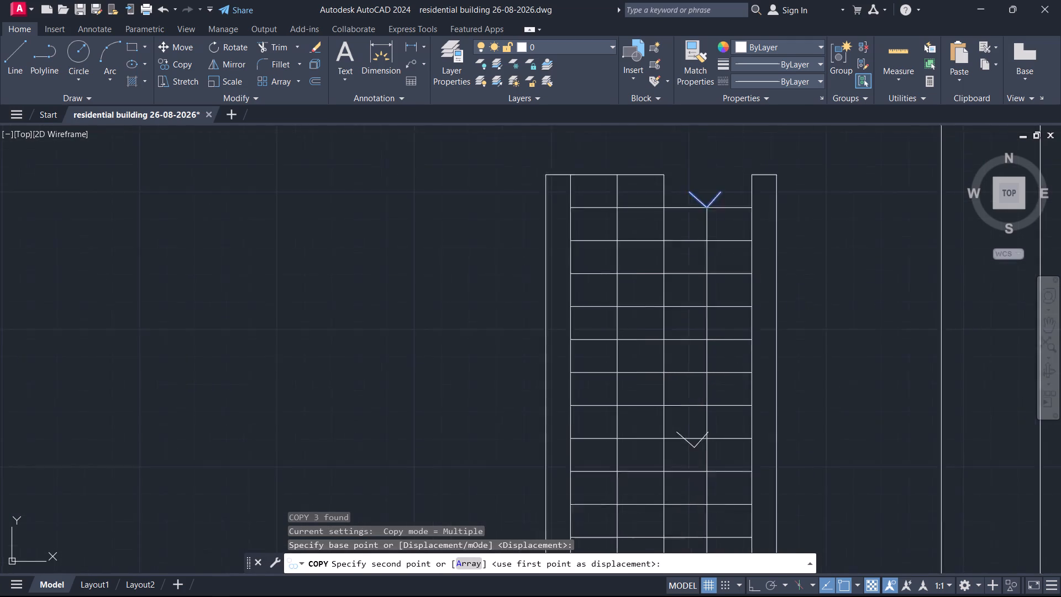
scroll(694, 448, up, 1)
click(713, 414)
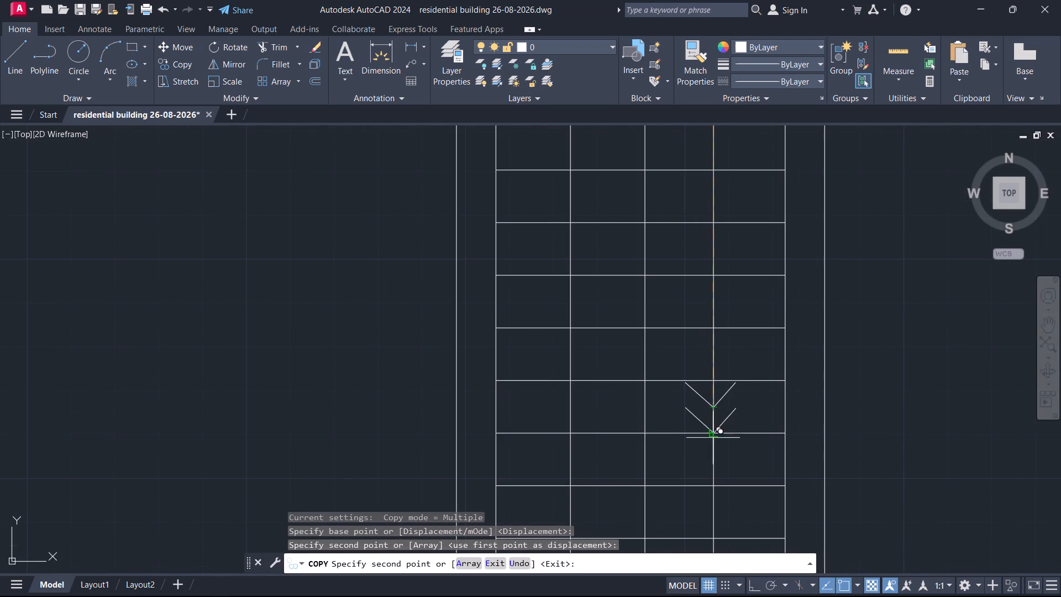
key(Escape)
Group the three lines of the copied arrowhead at the middle of the right flight's path line.
scroll(703, 404, down, 3)
scroll(707, 395, up, 2)
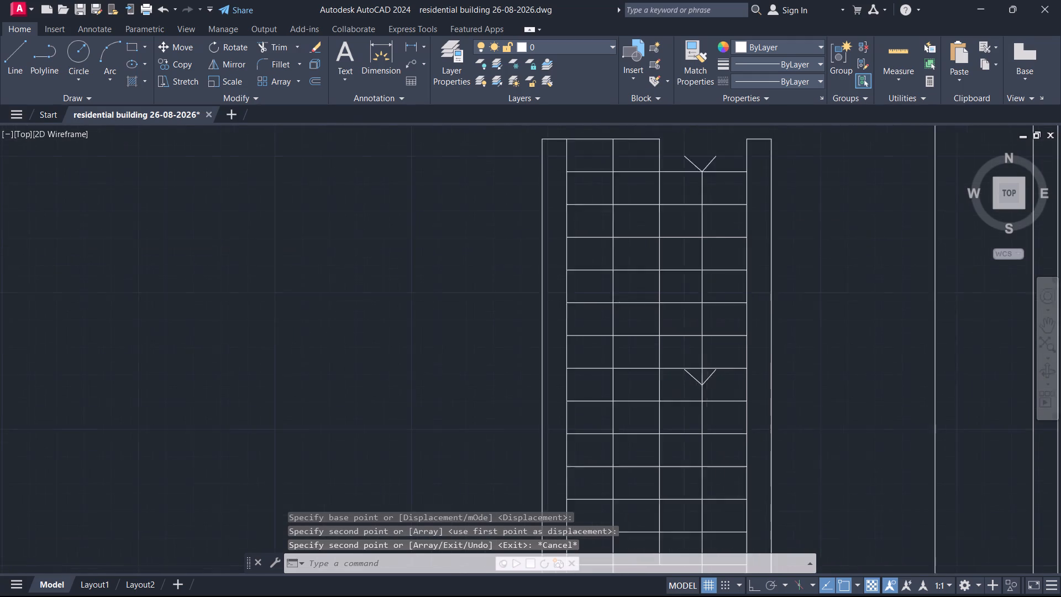
scroll(707, 395, up, 1)
click(724, 365)
click(708, 365)
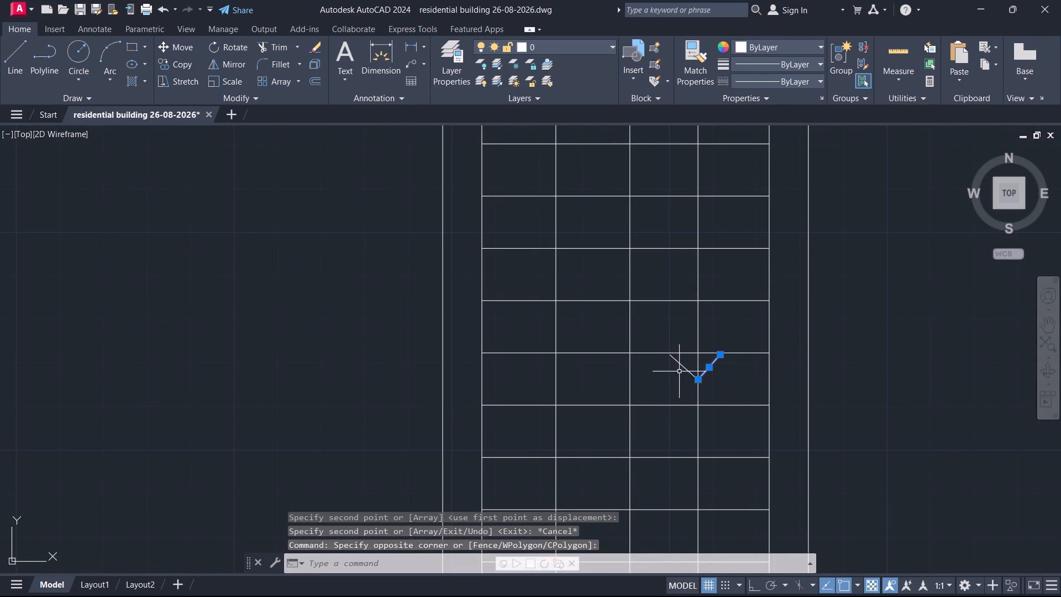
click(681, 360)
click(669, 364)
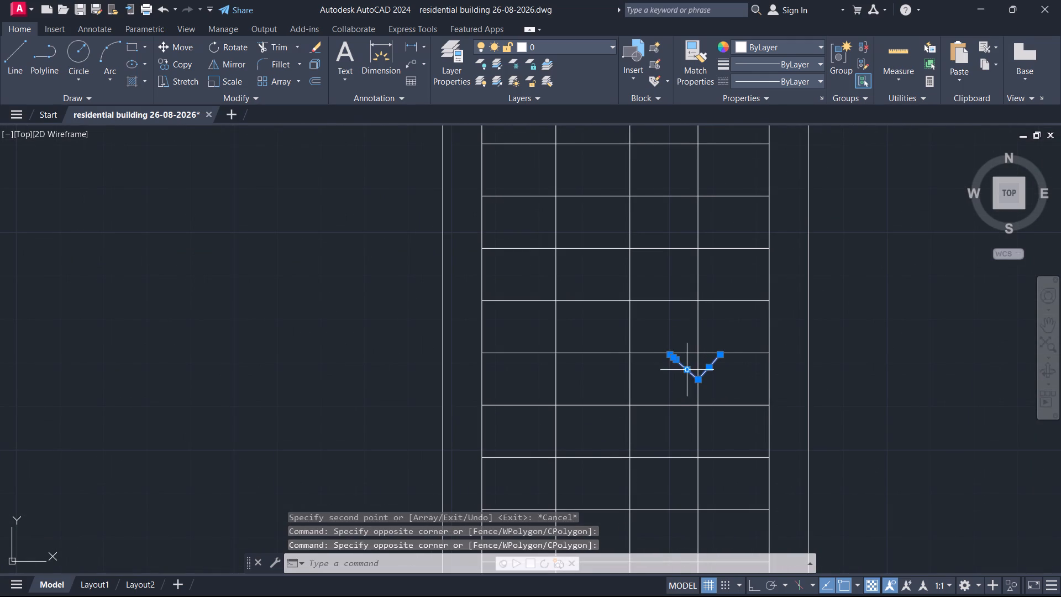
key(g)
key(Return)
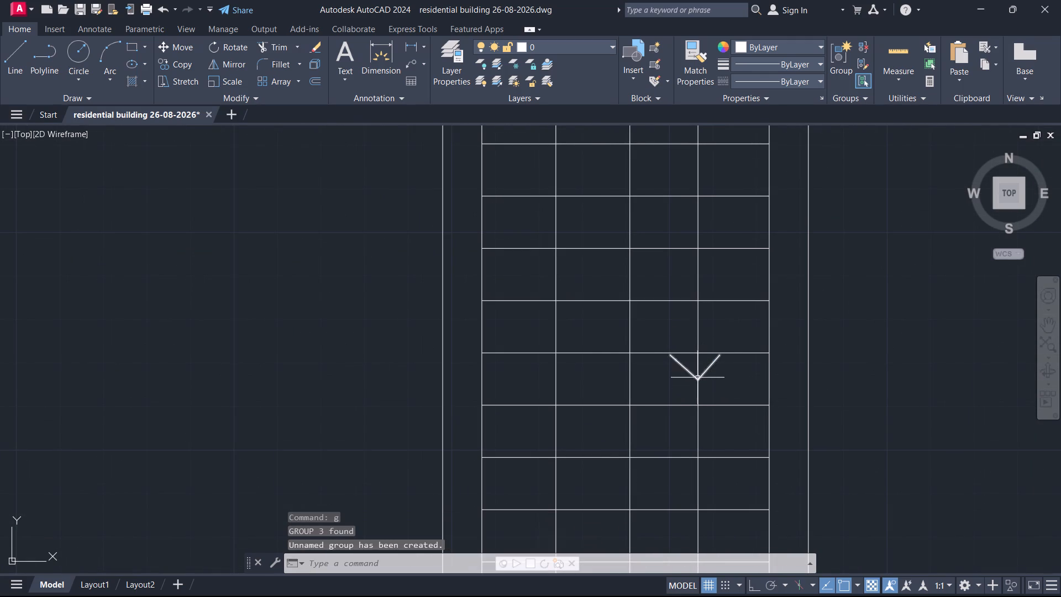
Copy the grouped arrowhead from its tip to the midpoint of the landing's path line and onto the left flight's path line level with the original.
click(697, 379)
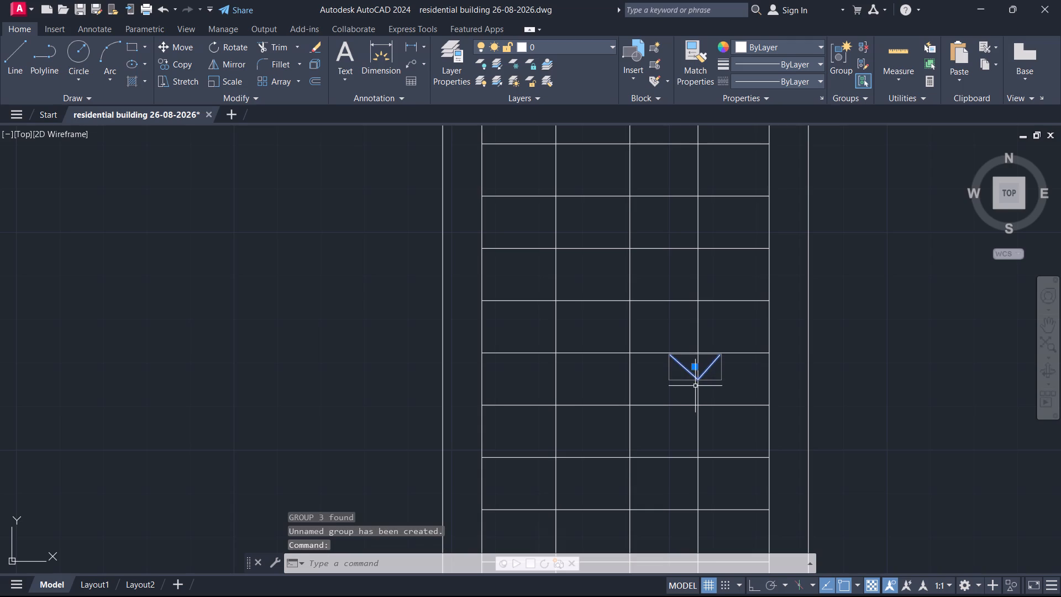
key(m)
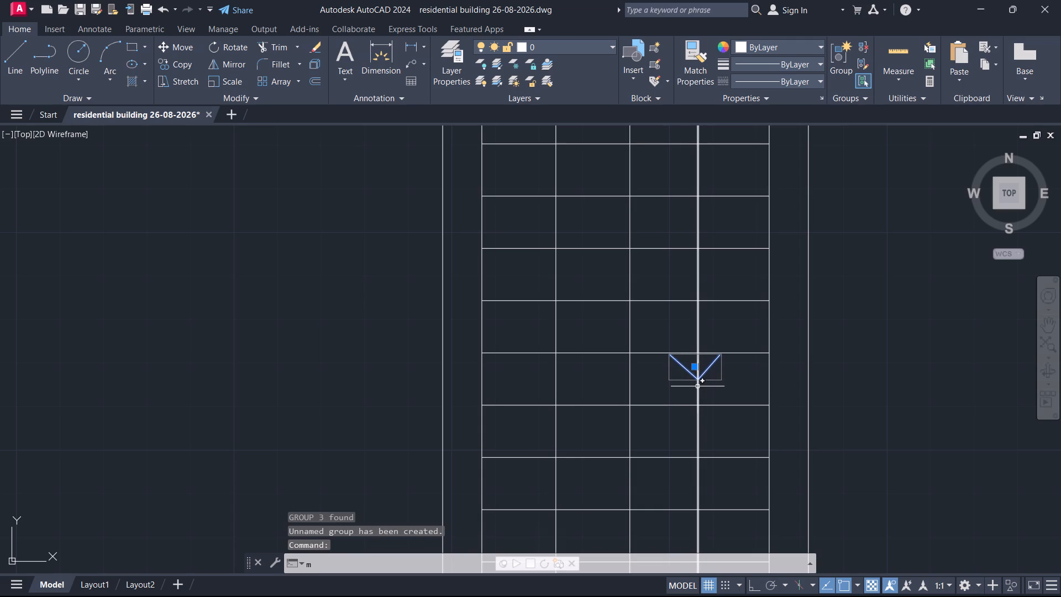
key(BackSpace)
key(c)
key(o)
key(Return)
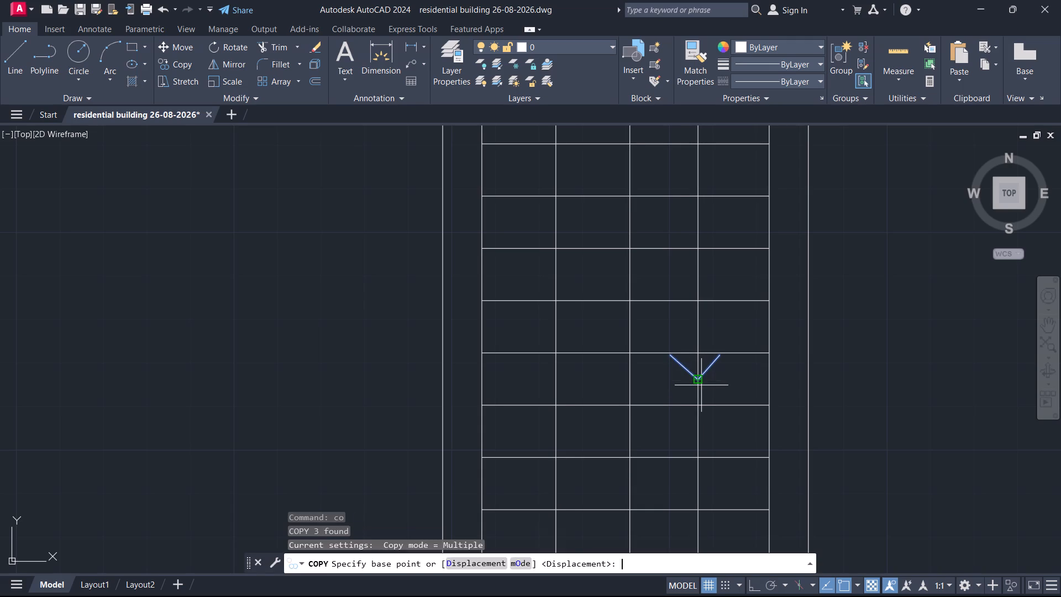
click(699, 380)
scroll(698, 394, down, 3)
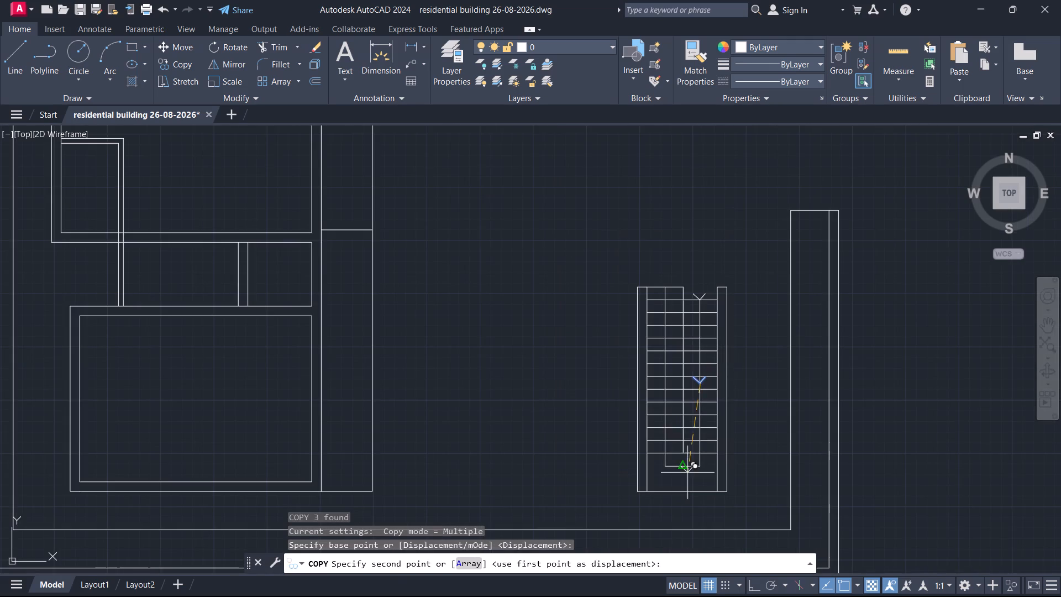
scroll(692, 472, up, 3)
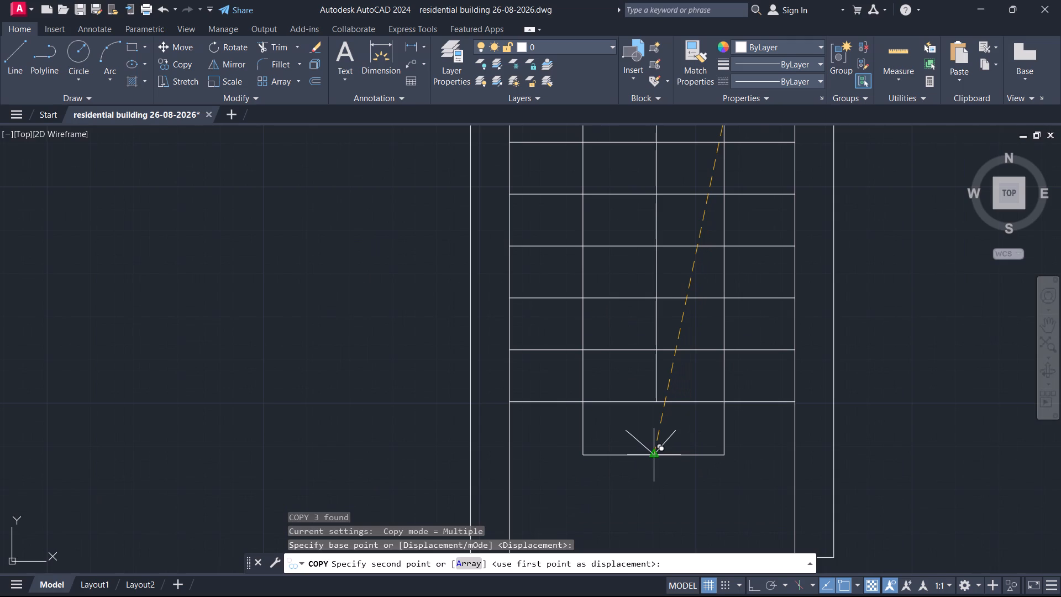
click(658, 455)
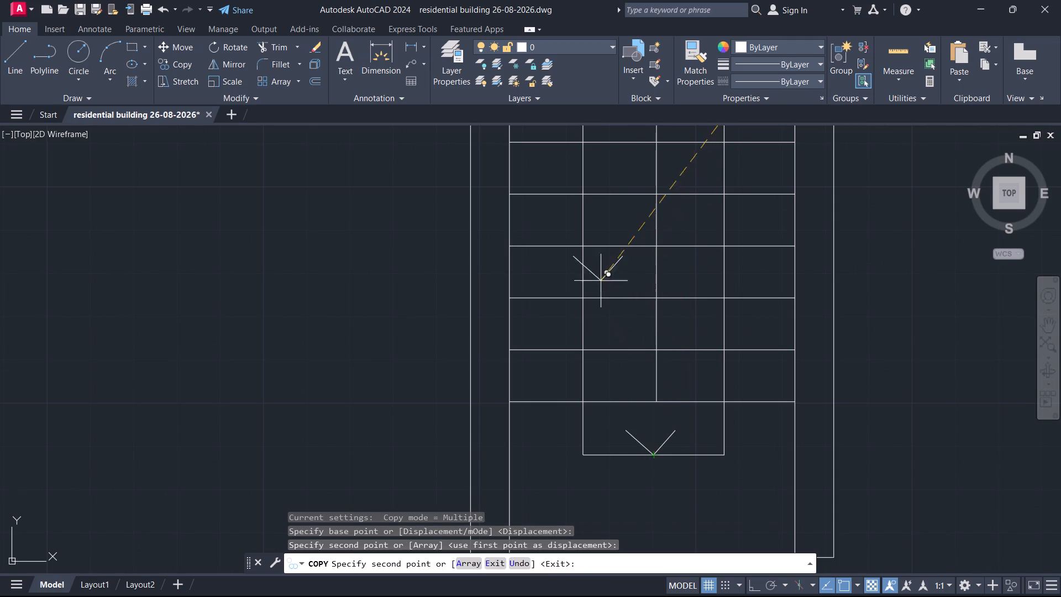
scroll(591, 234, down, 2)
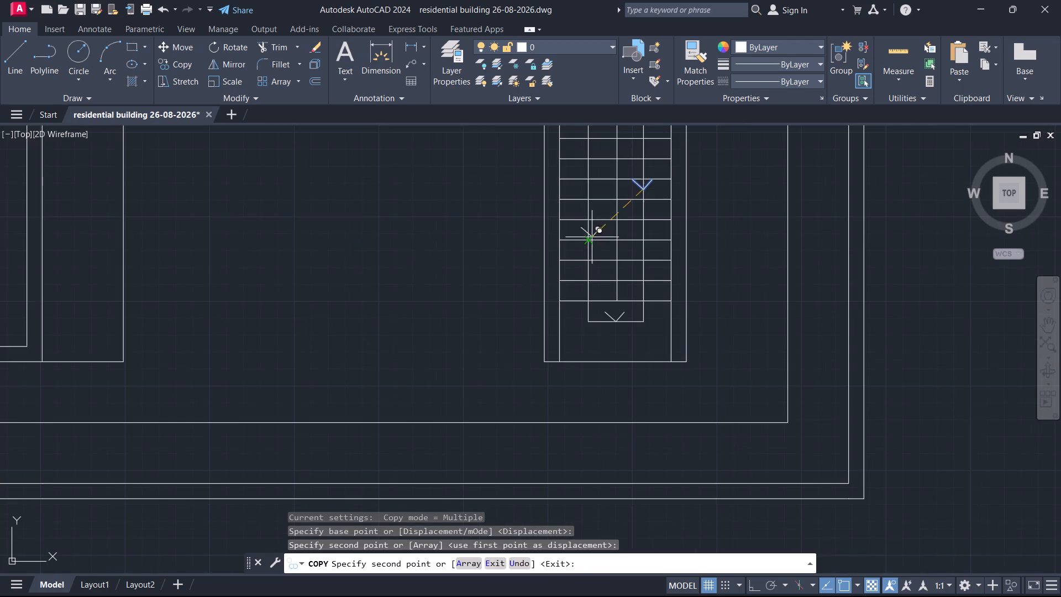
click(590, 187)
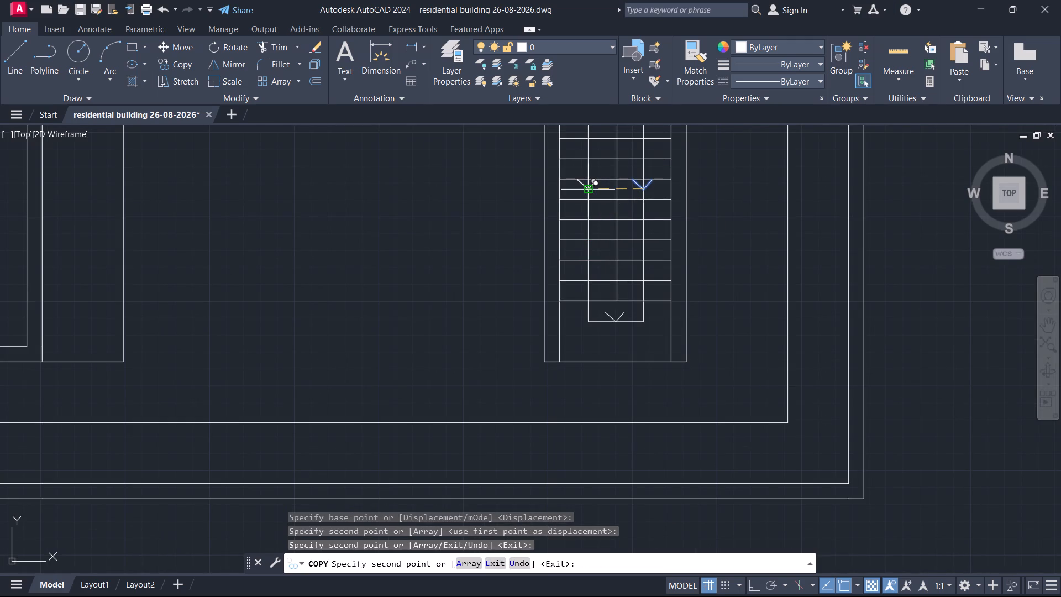
Rotate the landing's arrowhead 270° about its tip so it points left along the path line.
key(Escape)
click(622, 315)
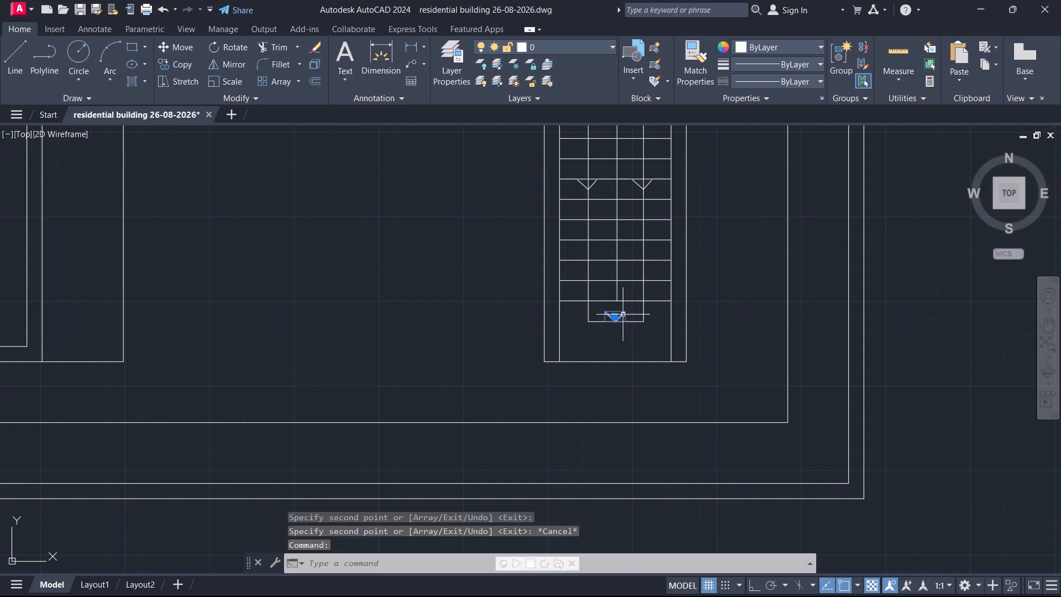
text(ro)
key(Return)
scroll(617, 307, up, 2)
click(612, 347)
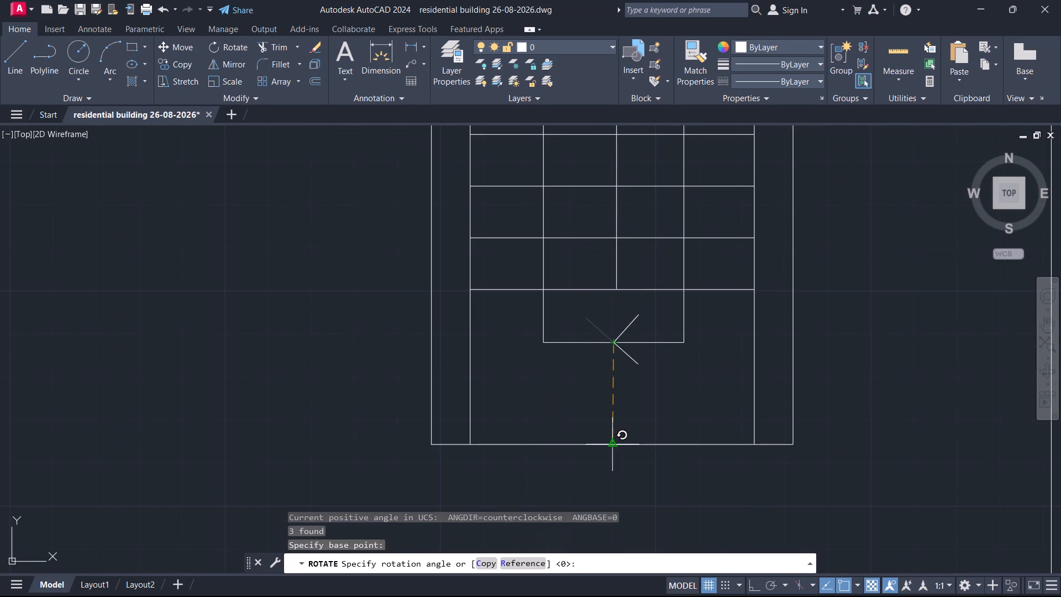
click(619, 466)
Rotate the left flight's arrowhead 180° about its tip so it points up the path line.
scroll(593, 426, down, 2)
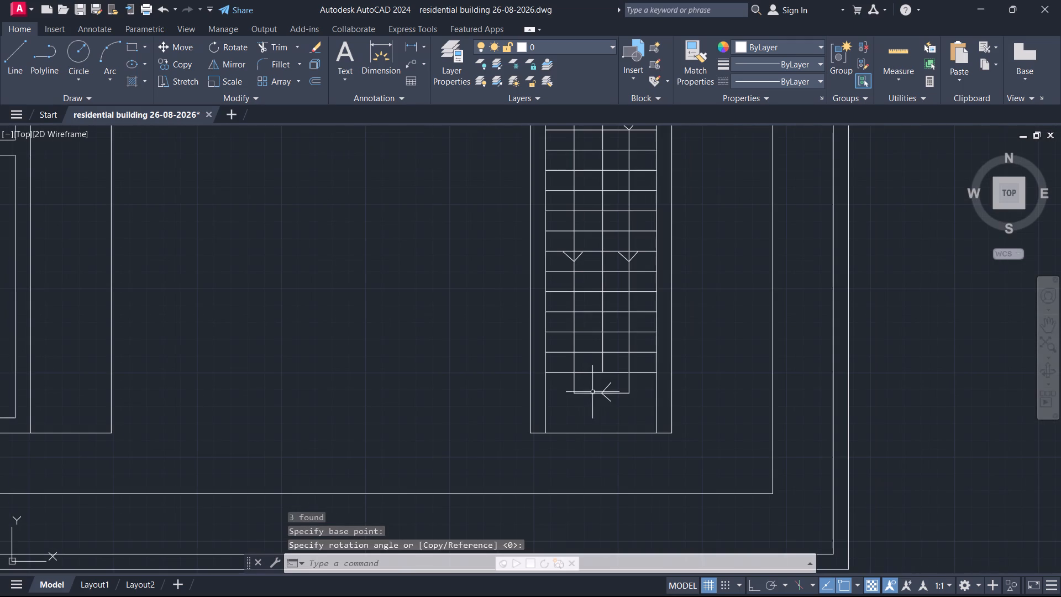
click(578, 256)
scroll(578, 255, up, 3)
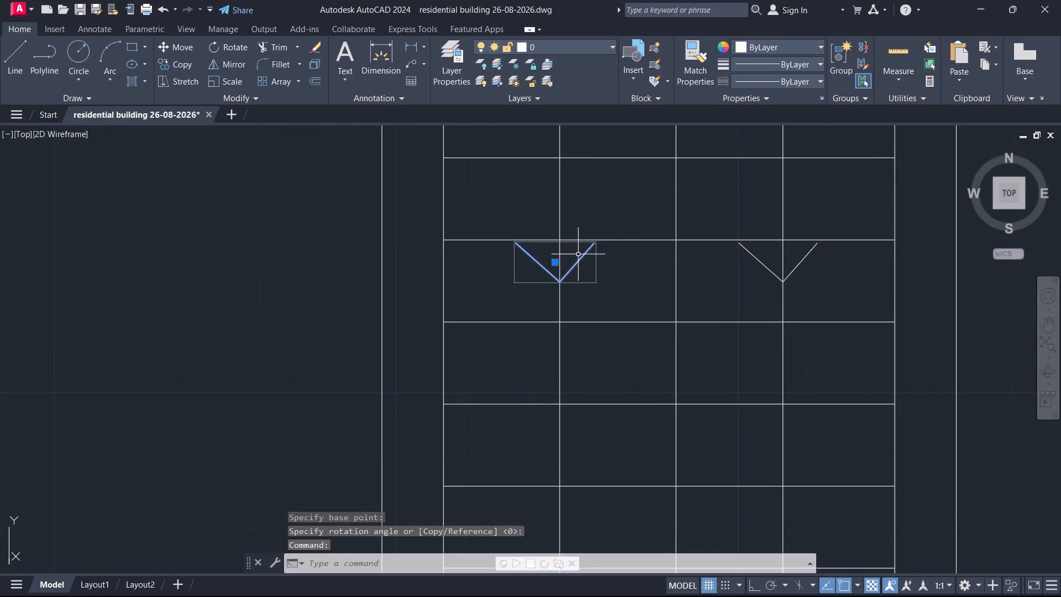
text(ro)
key(Return)
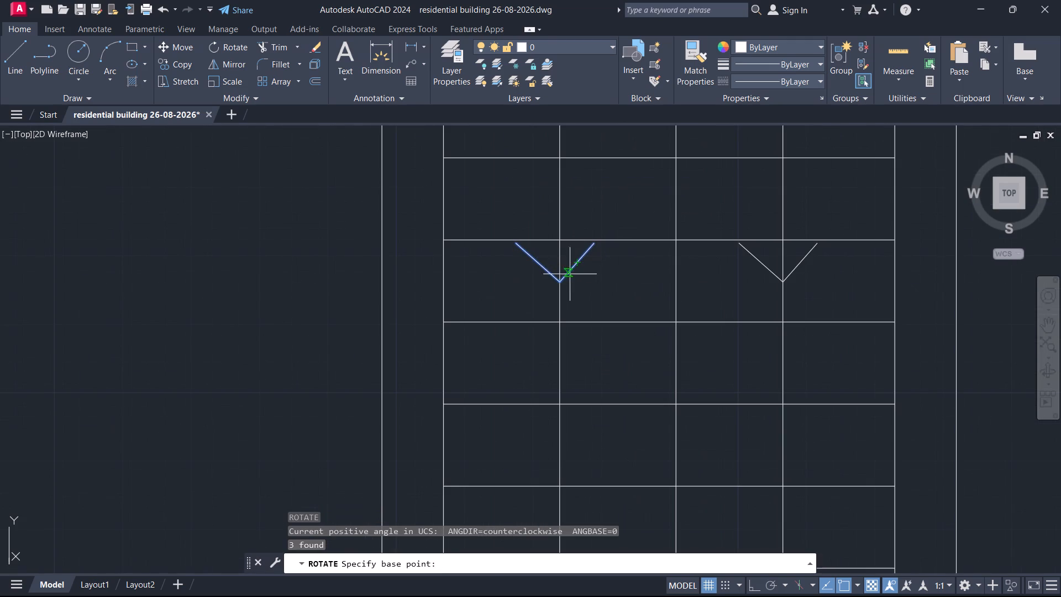
click(561, 285)
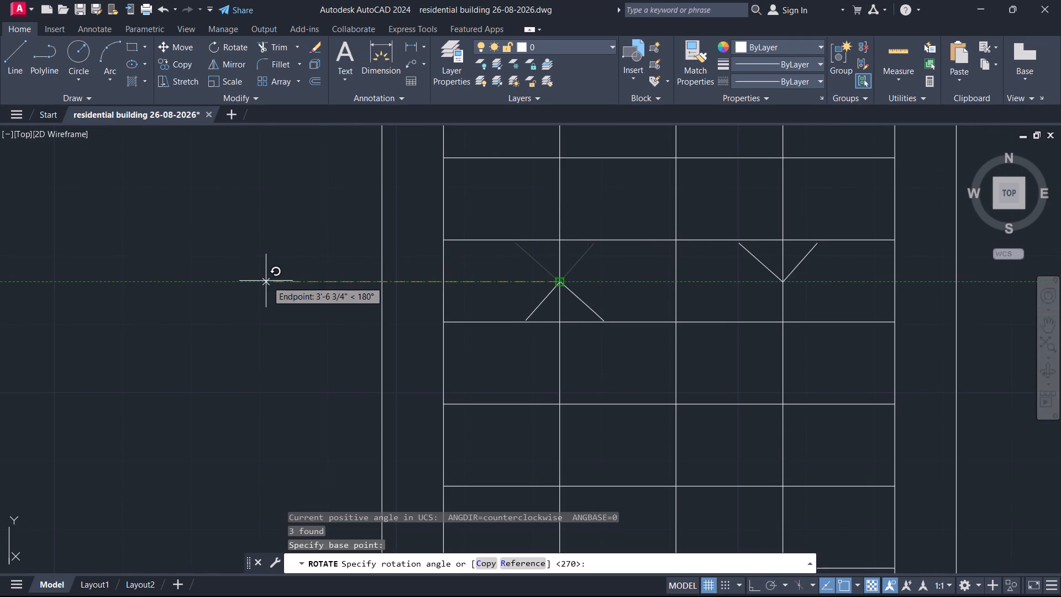
click(233, 282)
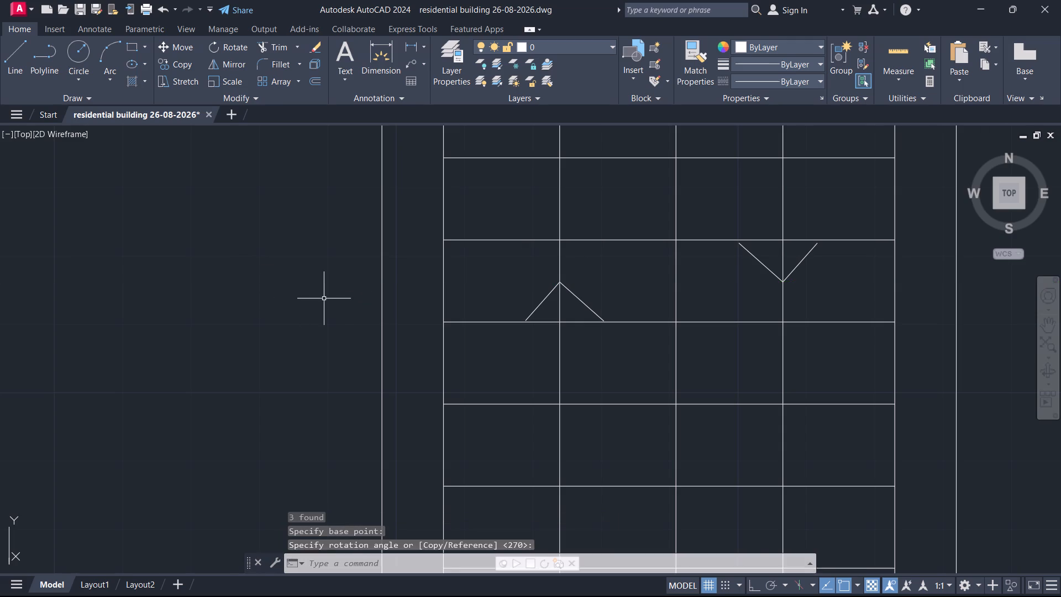
Review the staircase with its direction arrows and its placement within the overall plan.
scroll(332, 300, down, 2)
scroll(562, 276, down, 1)
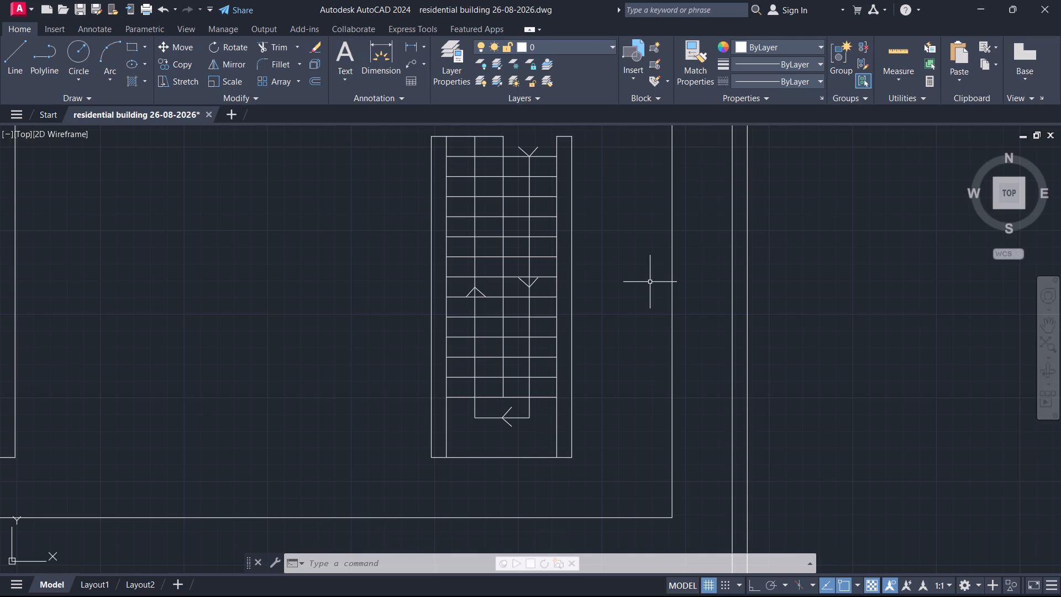
scroll(621, 337, down, 1)
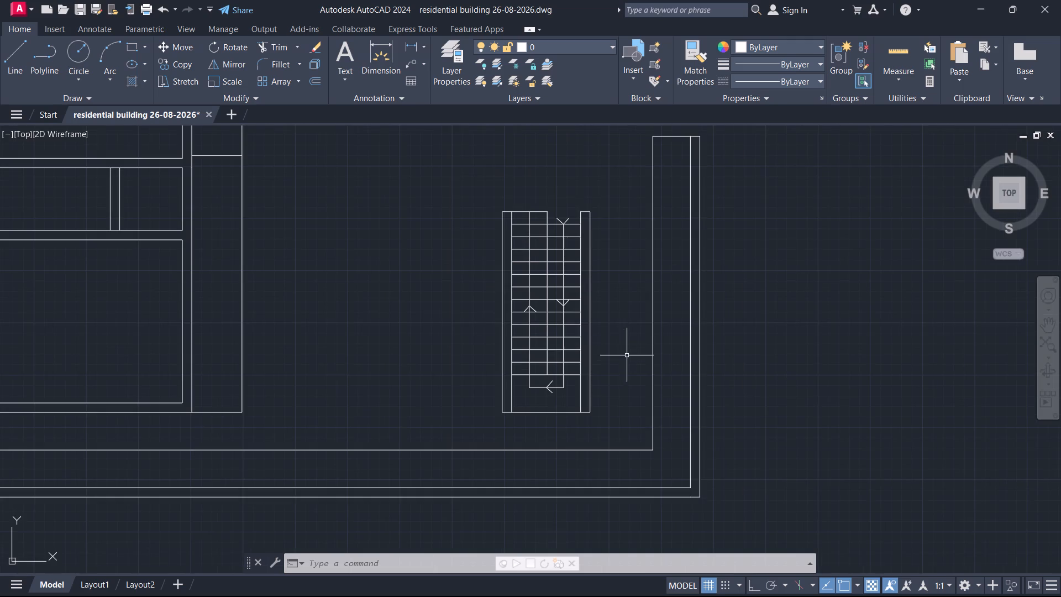
scroll(623, 360, down, 1)
middle_drag(623, 360, 649, 346)
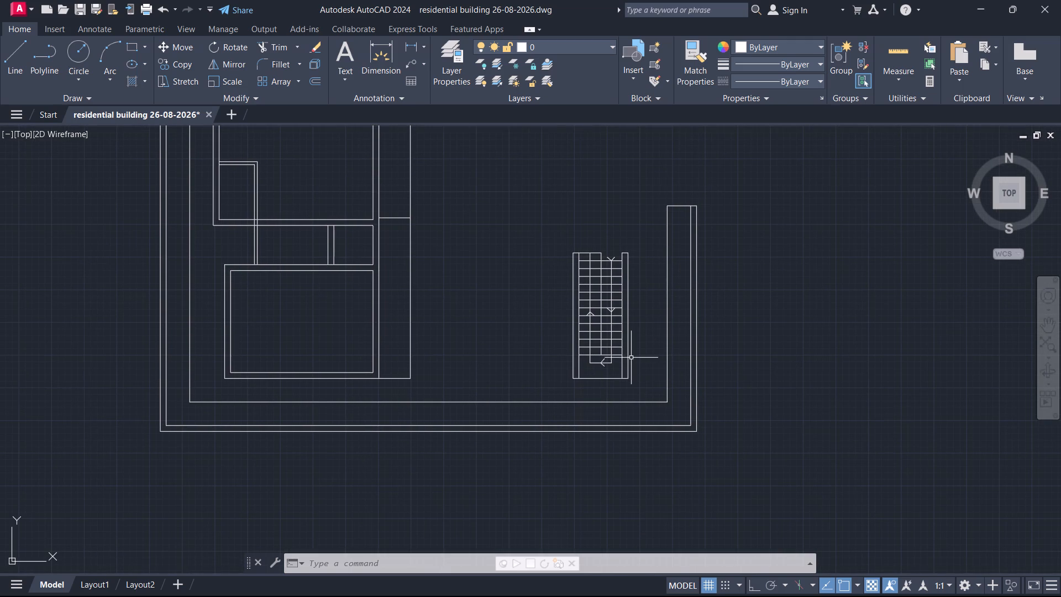
scroll(639, 355, up, 1)
middle_drag(640, 354, 644, 377)
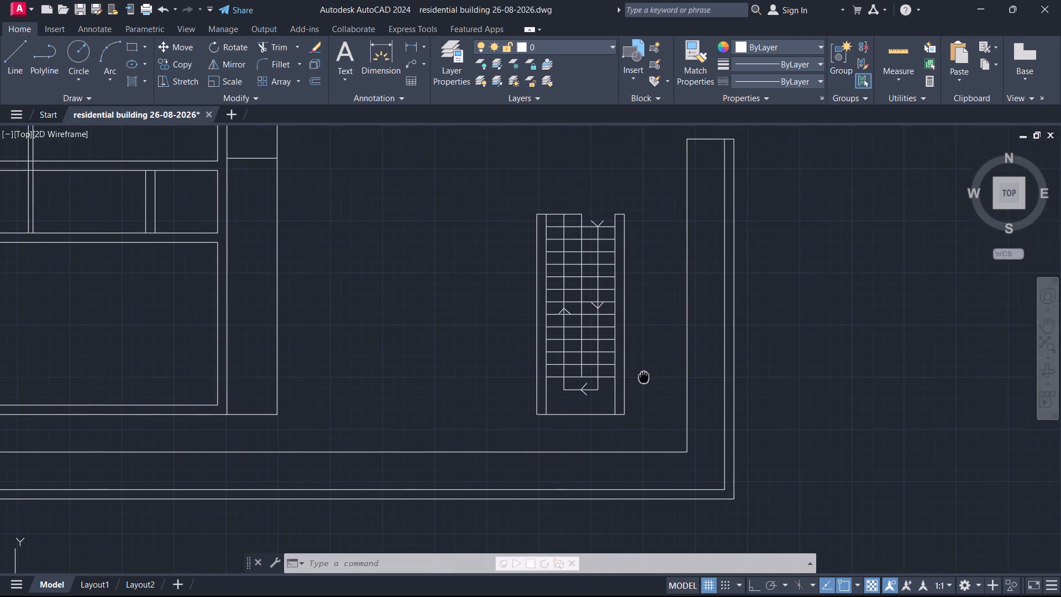
middle_drag(644, 377, 649, 401)
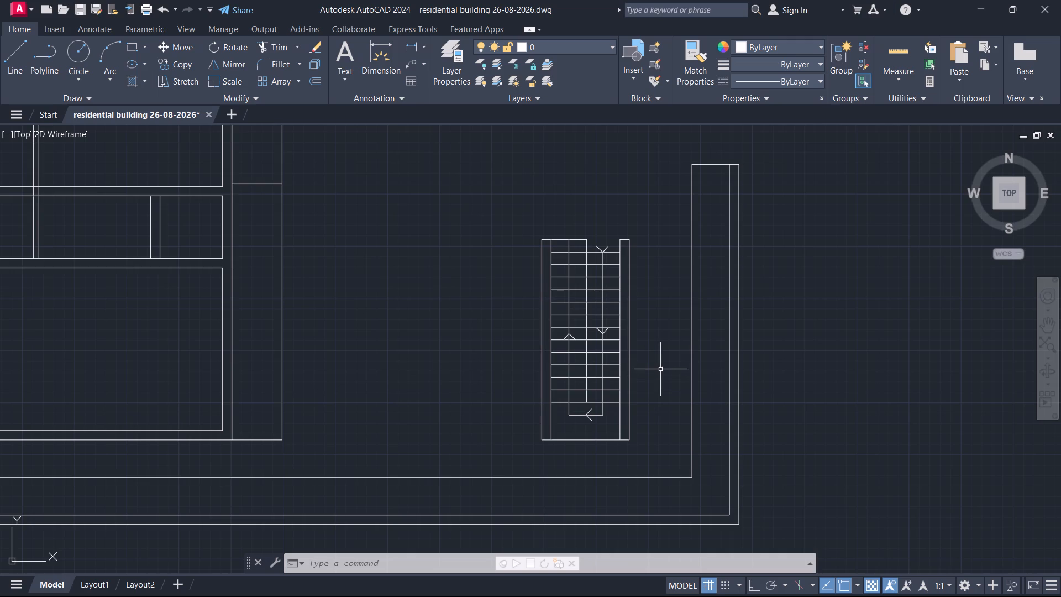
middle_drag(663, 365, 665, 389)
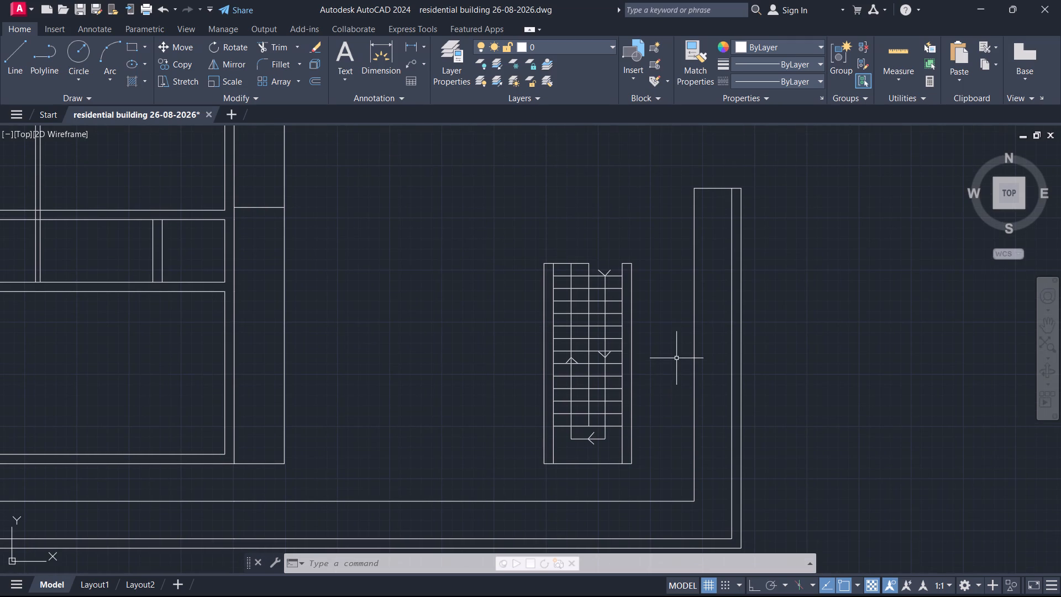
scroll(675, 357, down, 1)
middle_drag(674, 355, 659, 407)
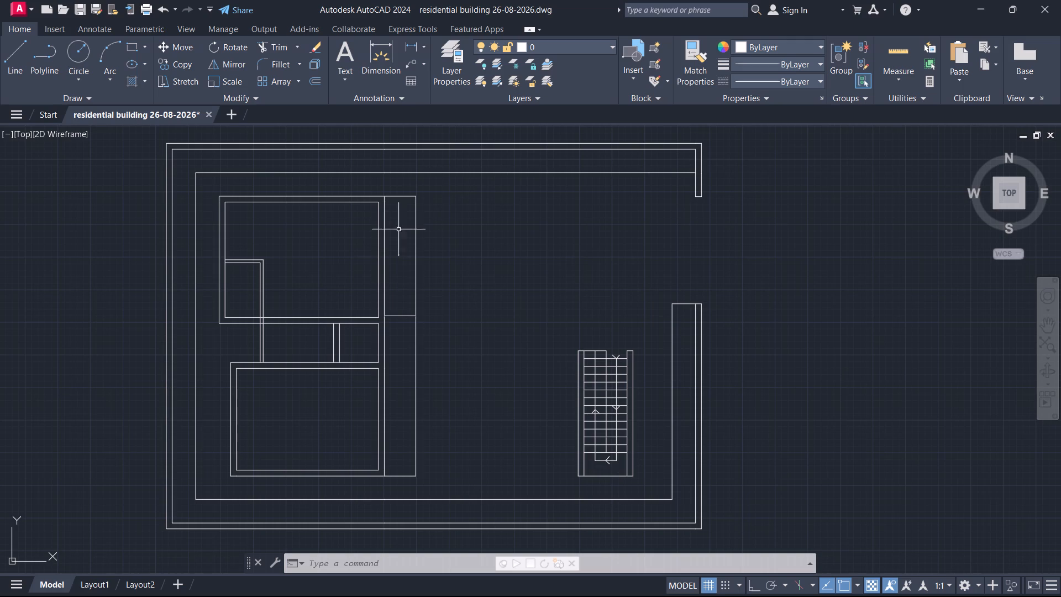
middle_drag(444, 383, 476, 354)
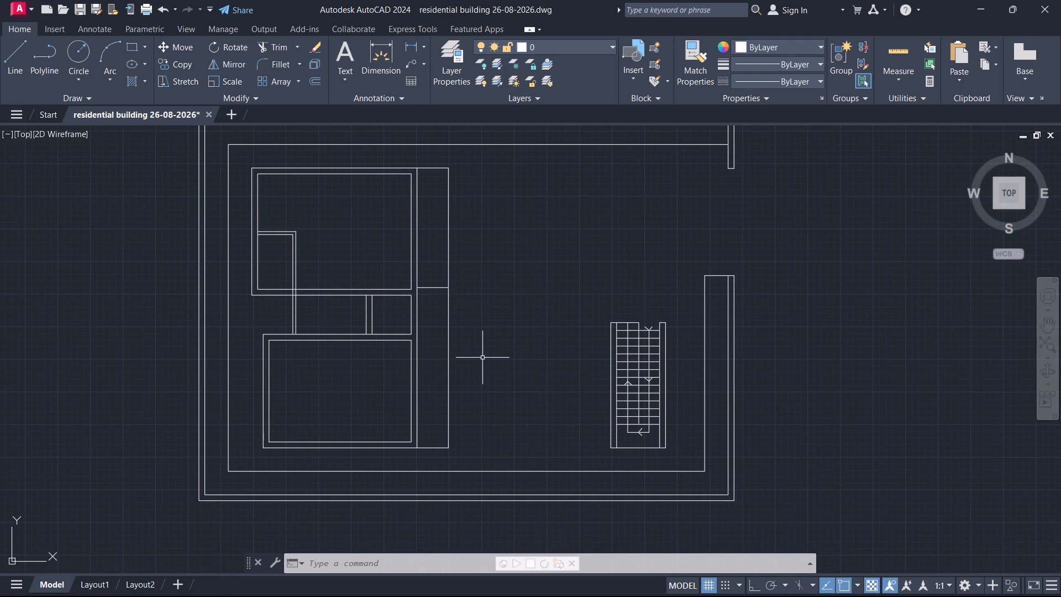
middle_drag(560, 318, 566, 286)
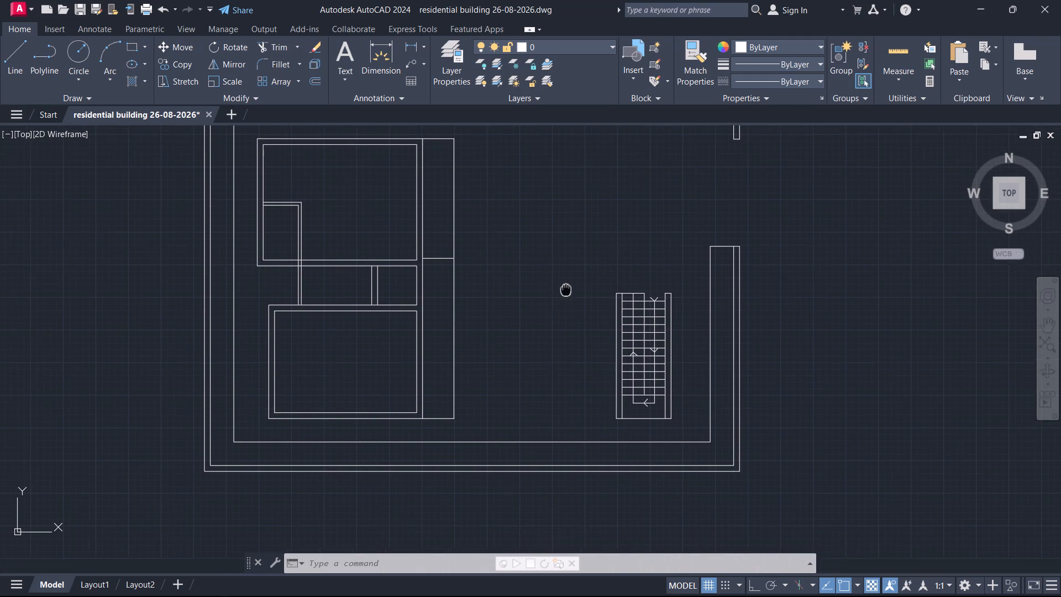
middle_drag(566, 286, 566, 285)
middle_drag(563, 289, 560, 350)
middle_drag(563, 341, 552, 345)
middle_drag(542, 357, 568, 345)
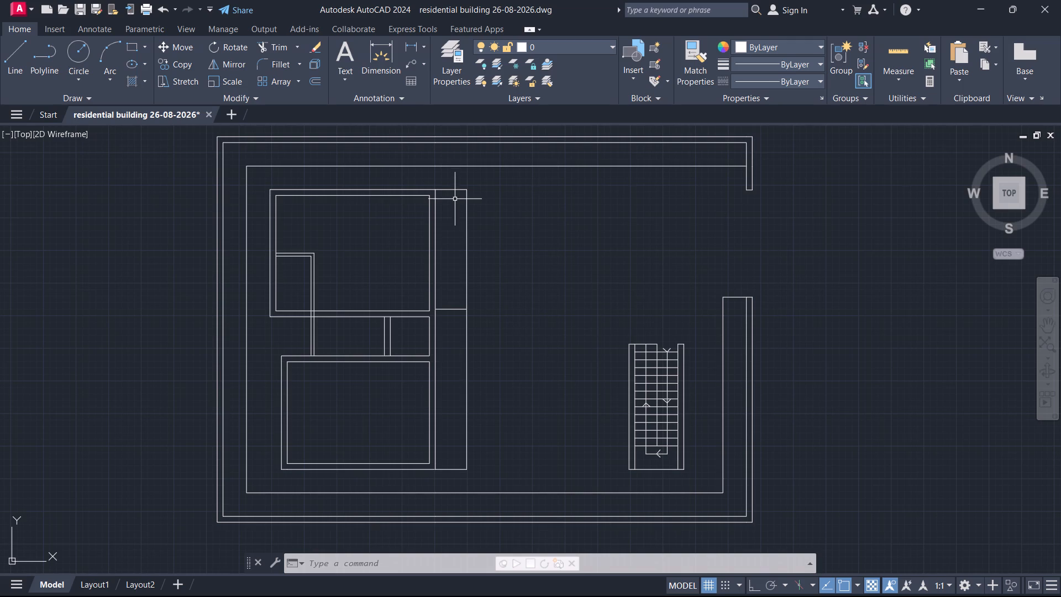
Draw an inset rectangle in the upper compartment of the strip beside the upper room, starting about 2 3/4" from its left line.
key(Escape)
text(rec)
key(Return)
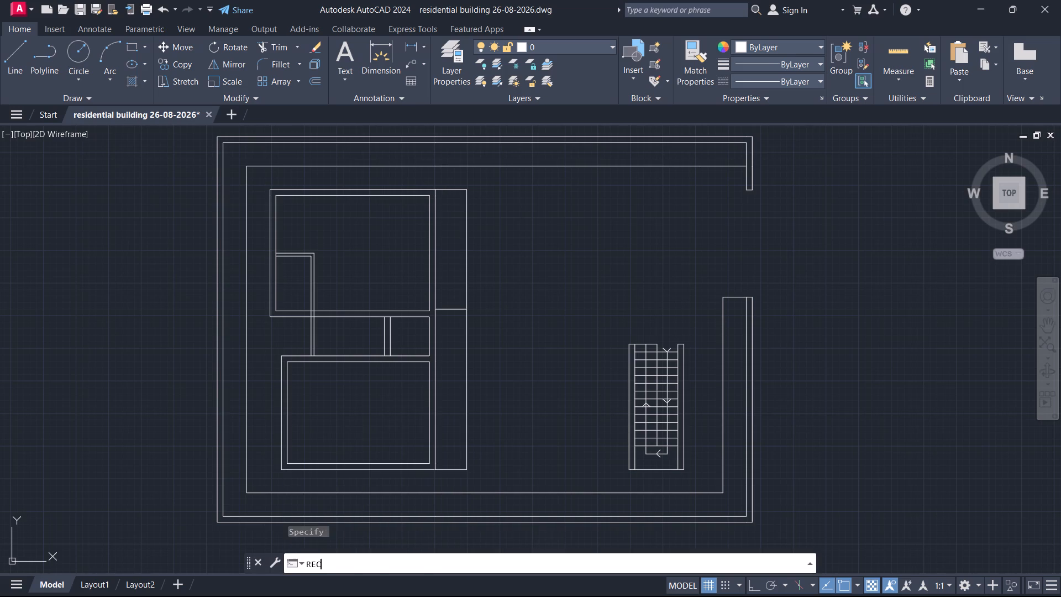
scroll(437, 192, up, 3)
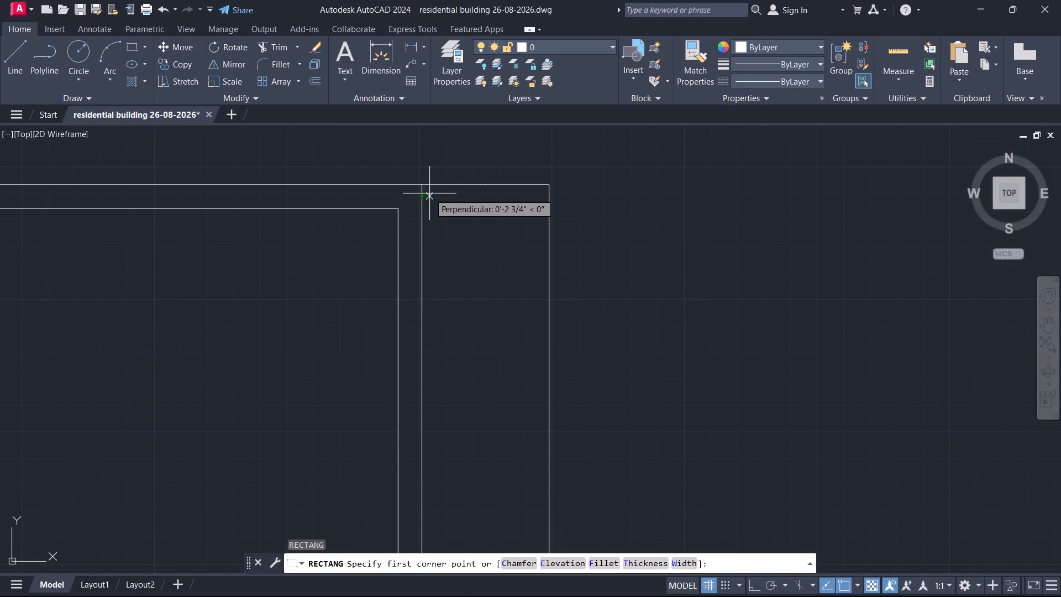
click(429, 193)
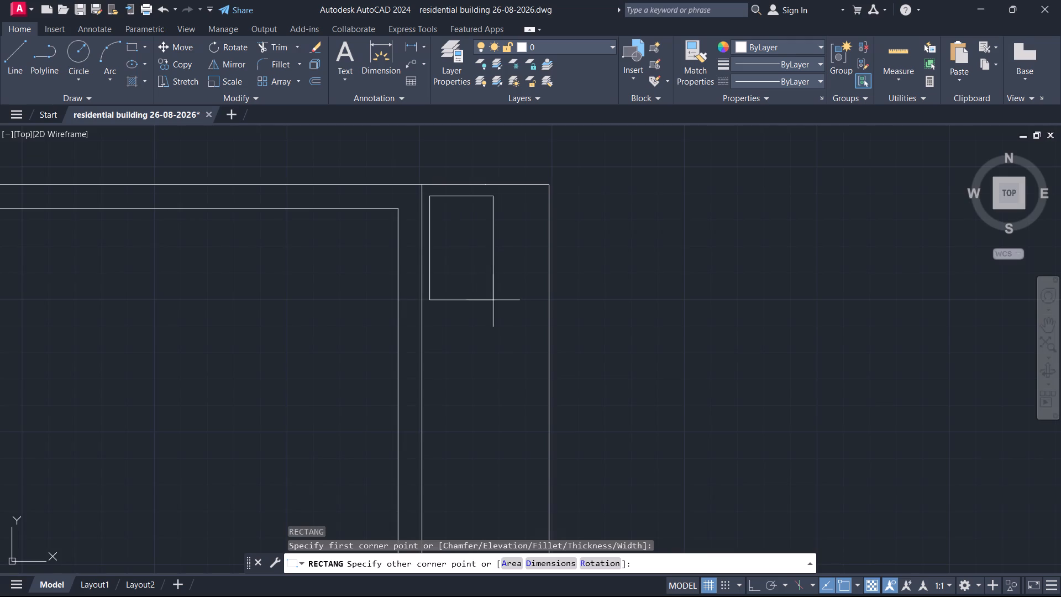
scroll(495, 302, down, 2)
scroll(508, 445, up, 1)
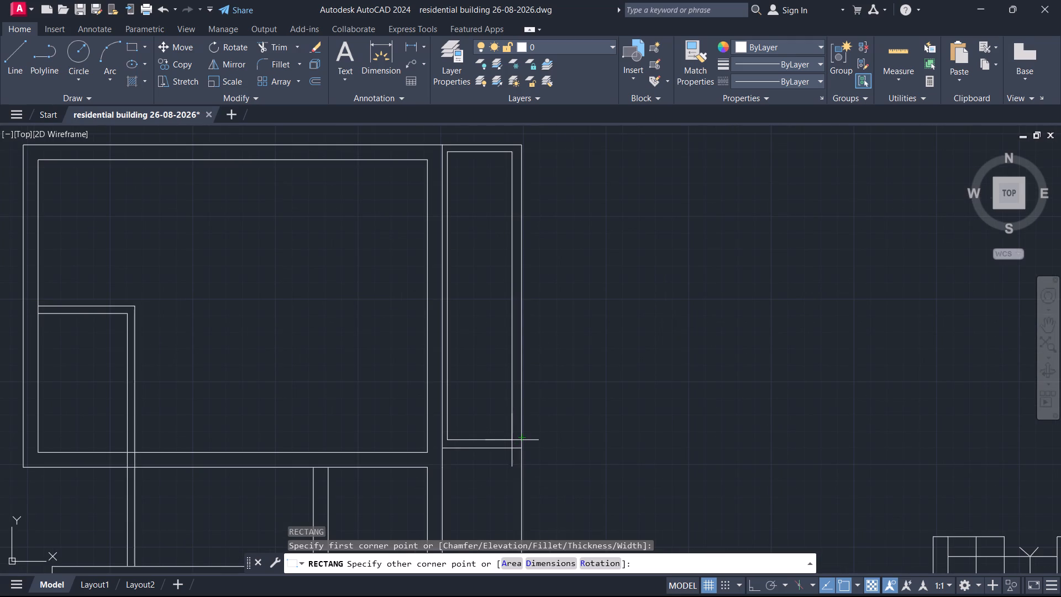
click(512, 441)
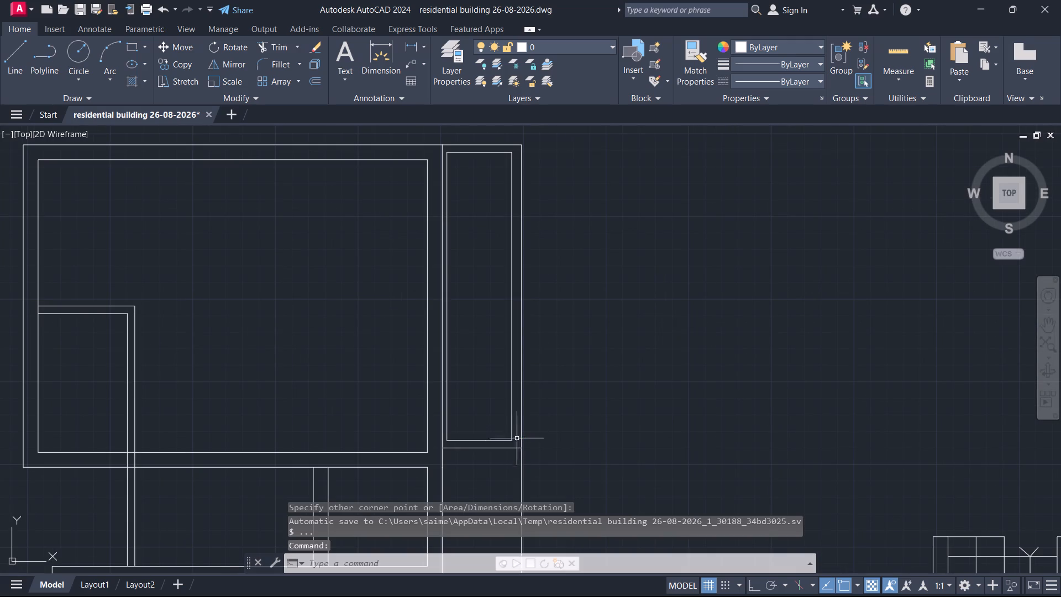
Move the inset rectangle slightly right and down by its lower-right corner to even its gaps within the strip's upper compartment.
scroll(631, 350, down, 2)
middle_drag(634, 350, 607, 227)
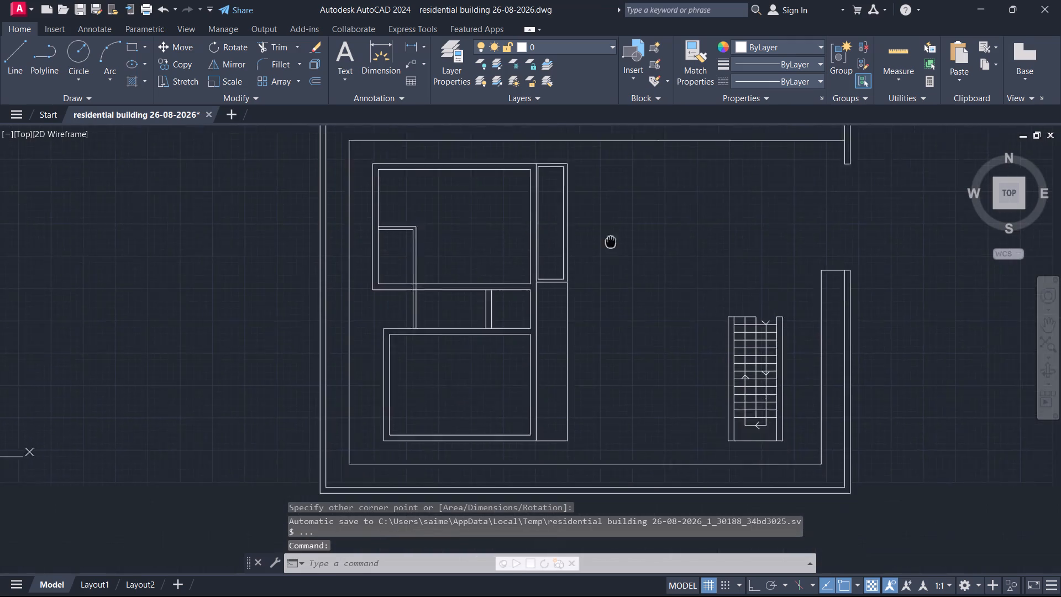
middle_drag(607, 227, 600, 202)
middle_drag(599, 238, 594, 374)
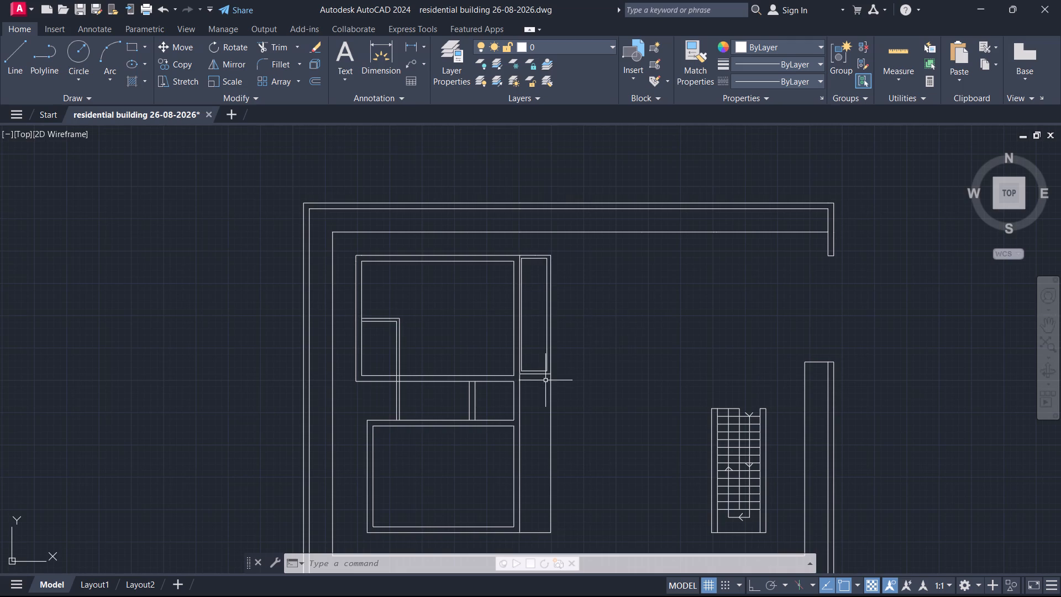
scroll(545, 380, up, 2)
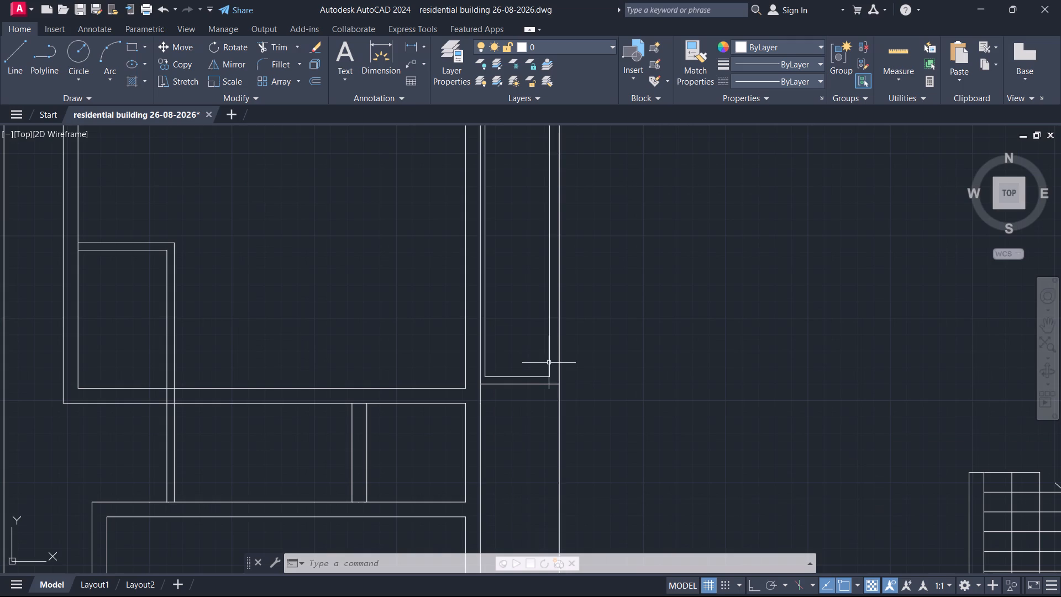
click(550, 364)
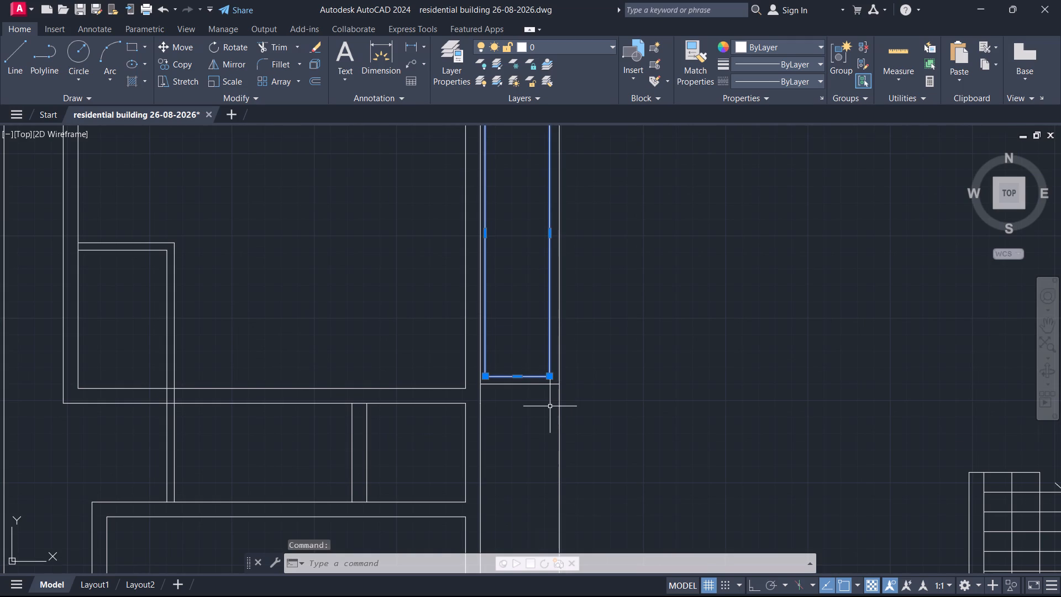
key(m)
key(Return)
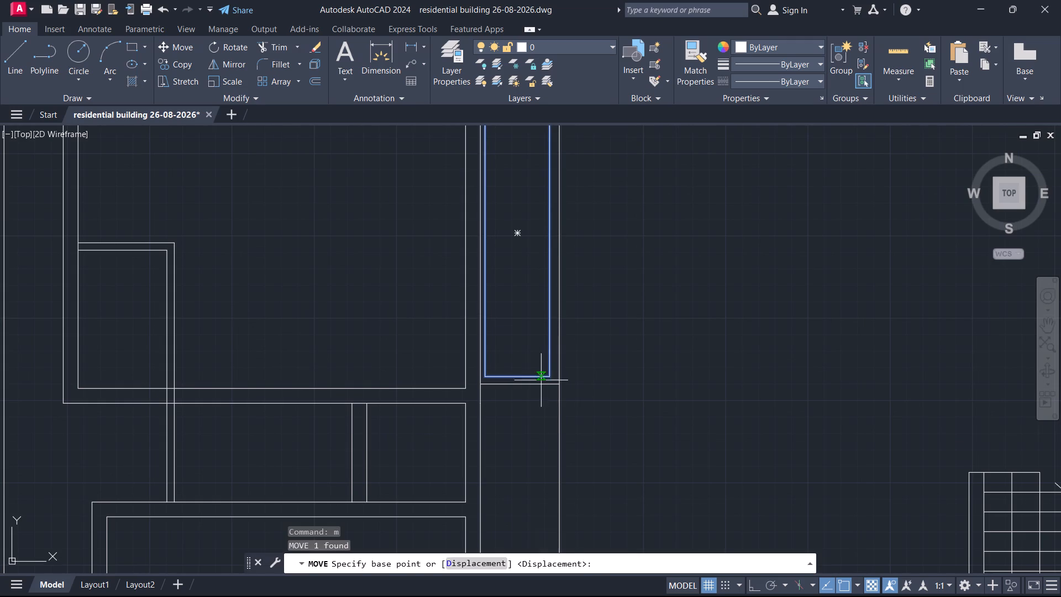
click(548, 378)
scroll(553, 380, up, 3)
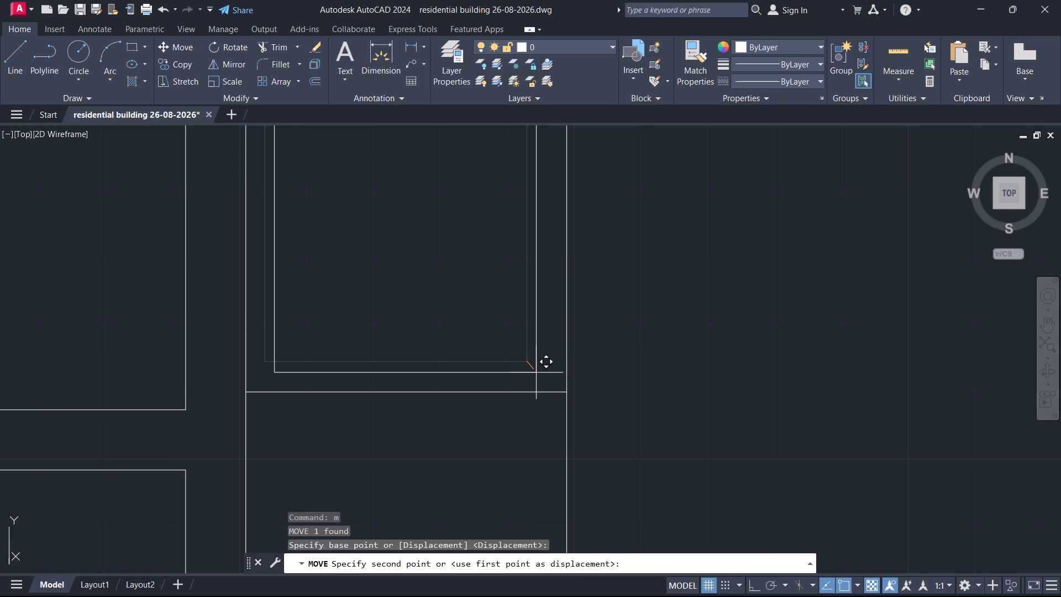
click(536, 373)
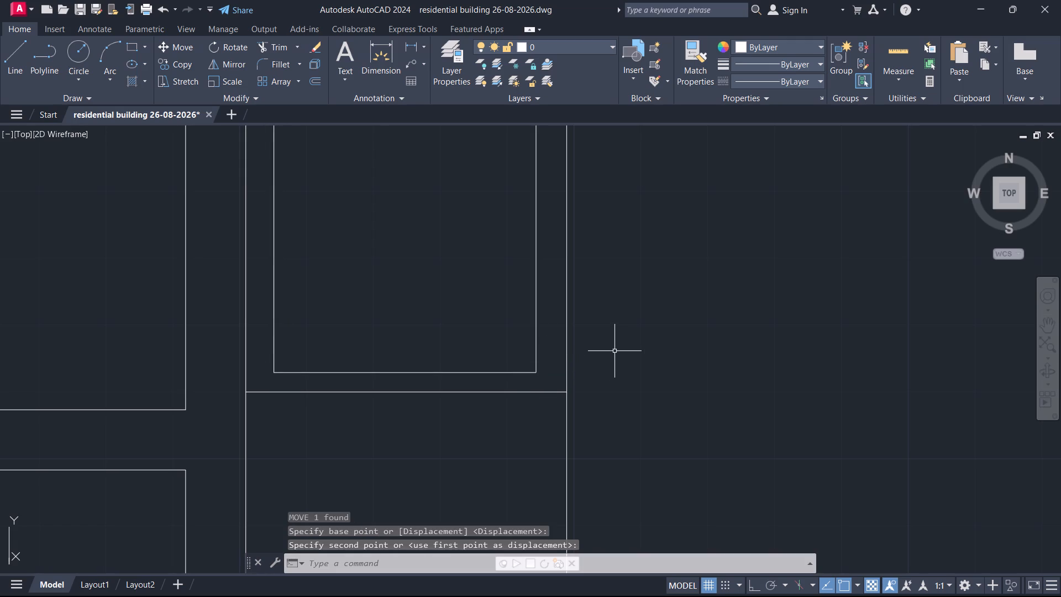
Examine the inset rectangle's placement beside the upper room and in the overall plan.
scroll(614, 351, down, 2)
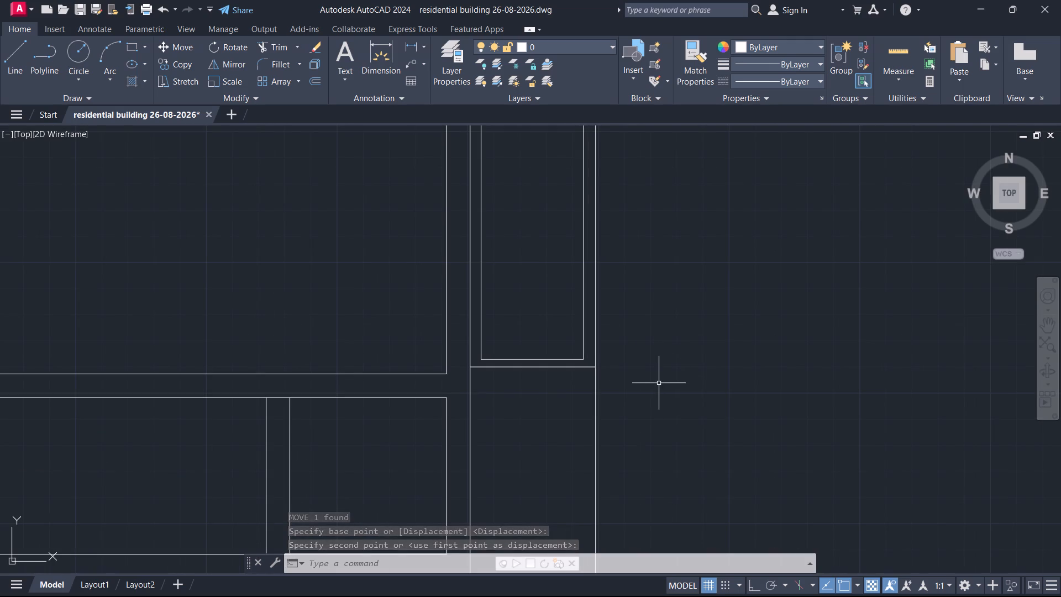
middle_drag(668, 349, 656, 353)
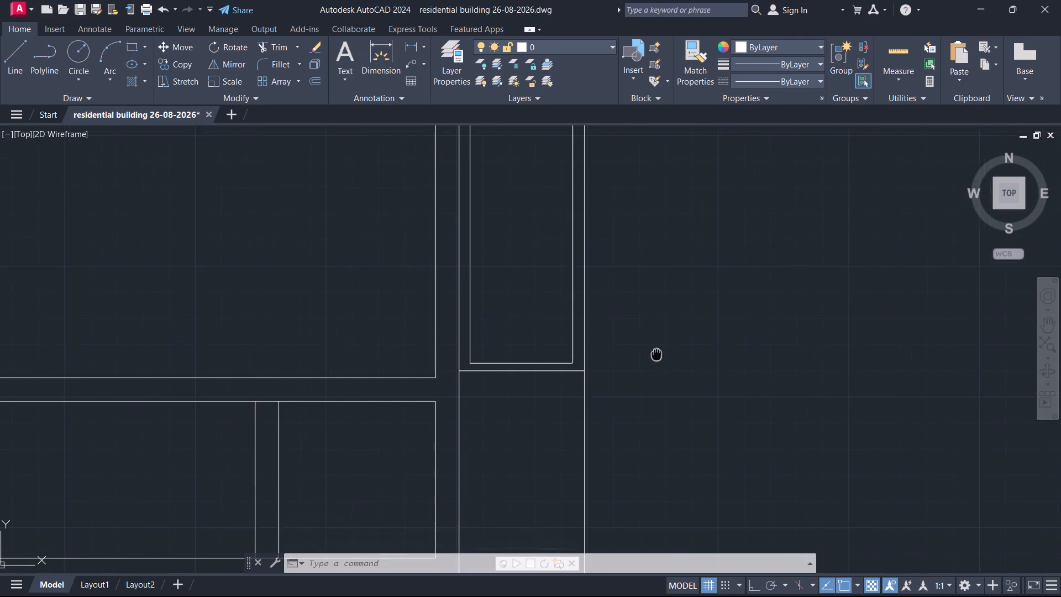
middle_drag(656, 353, 653, 356)
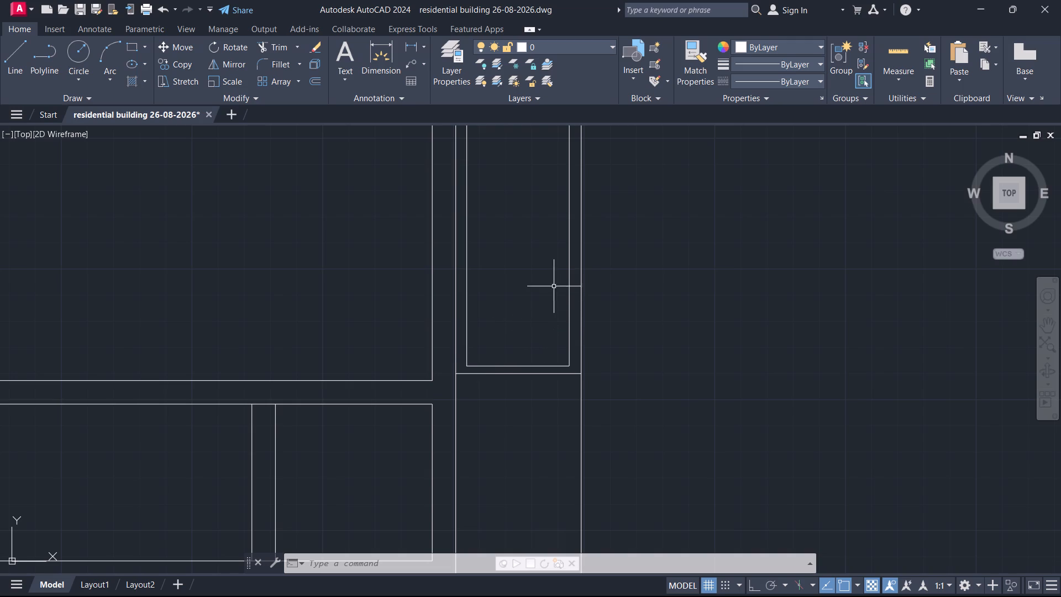
scroll(554, 286, down, 1)
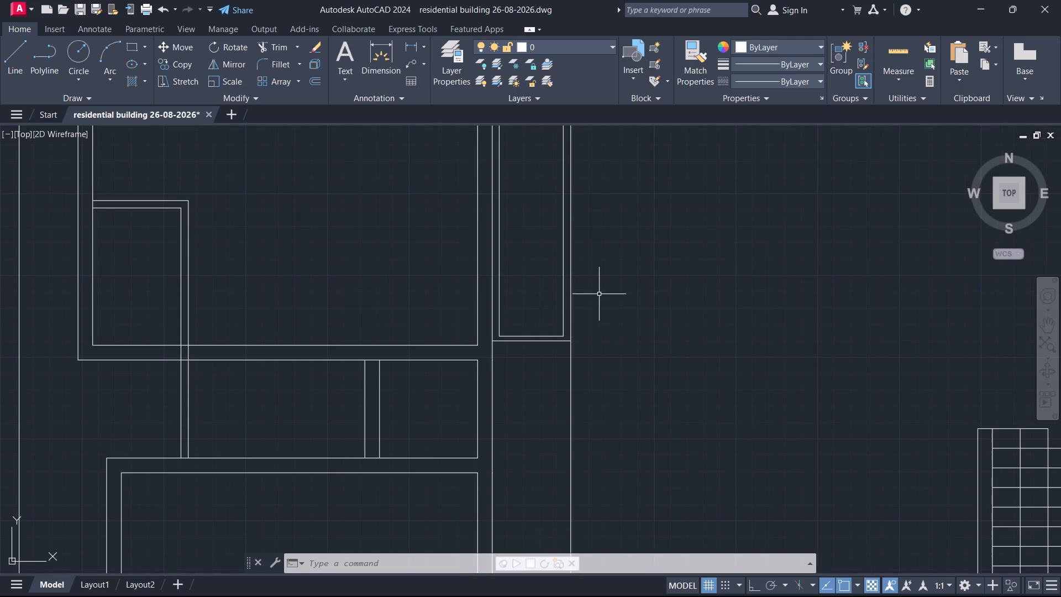
scroll(630, 300, down, 2)
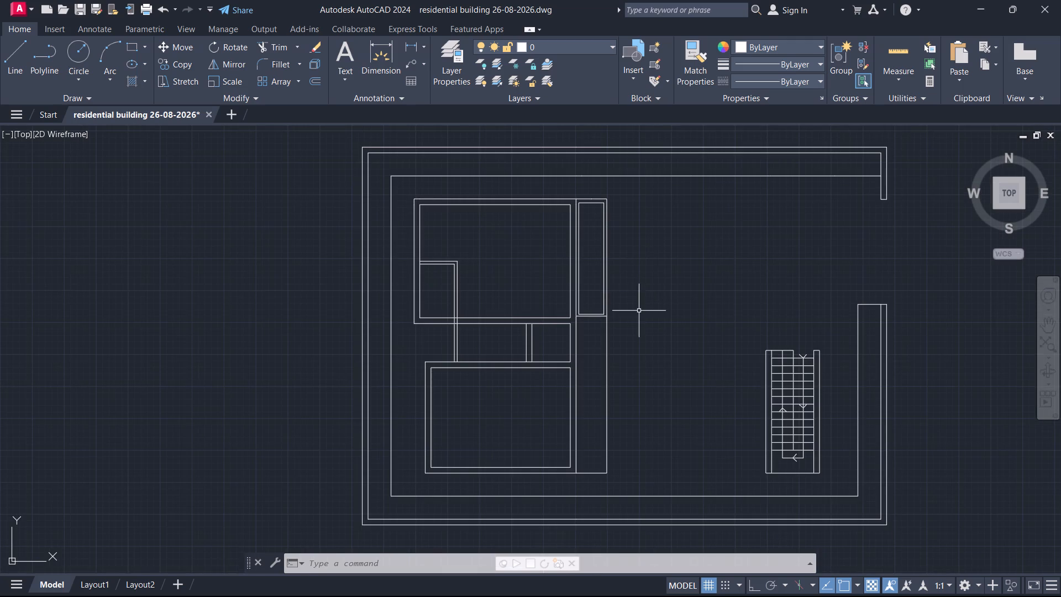
middle_drag(640, 312, 601, 261)
middle_drag(606, 284, 605, 298)
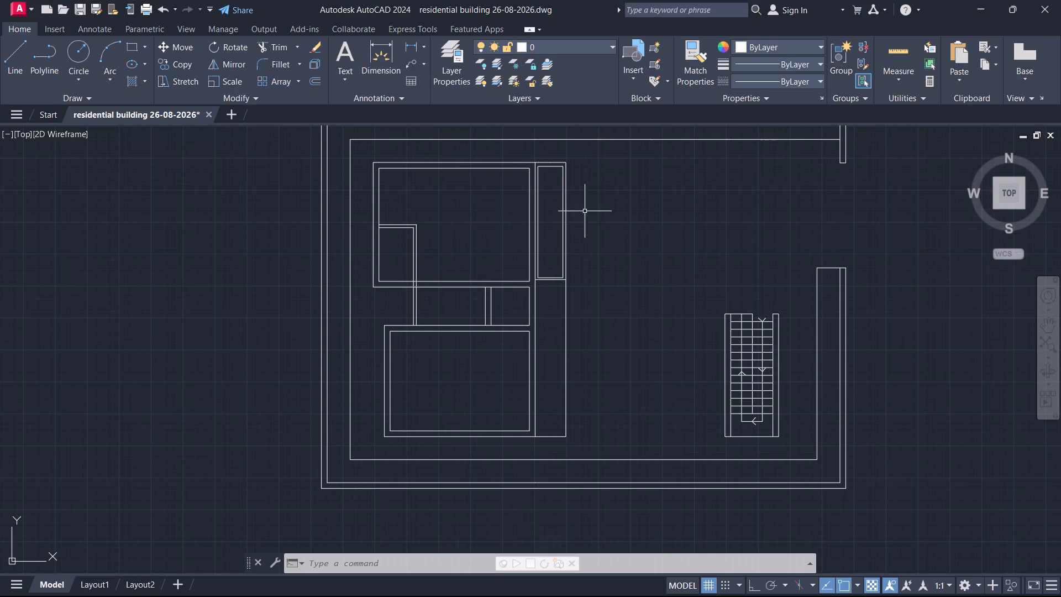
Examine the strip beside the two rooms, its empty lower compartment, and the open area between the strip and the staircase.
scroll(526, 156, up, 2)
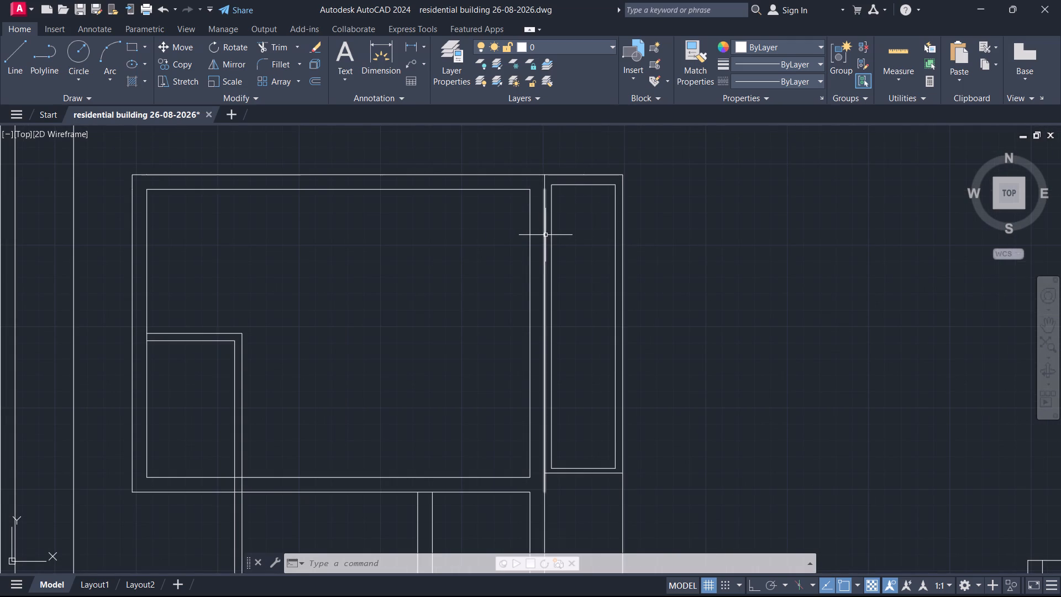
scroll(590, 183, down, 1)
middle_drag(634, 305, 591, 198)
scroll(635, 274, down, 1)
scroll(605, 322, up, 1)
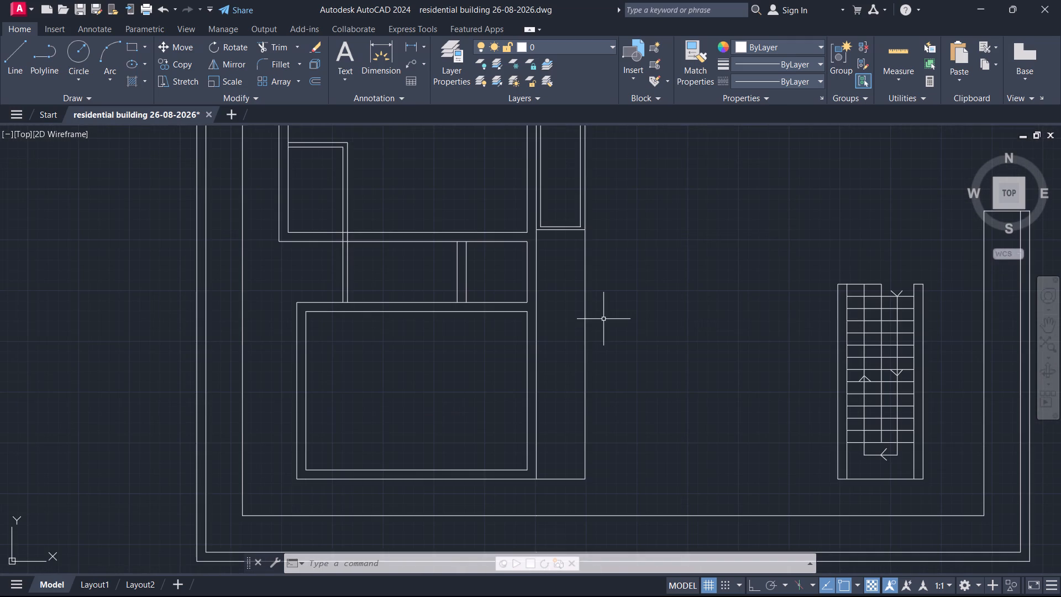
middle_drag(631, 345, 609, 306)
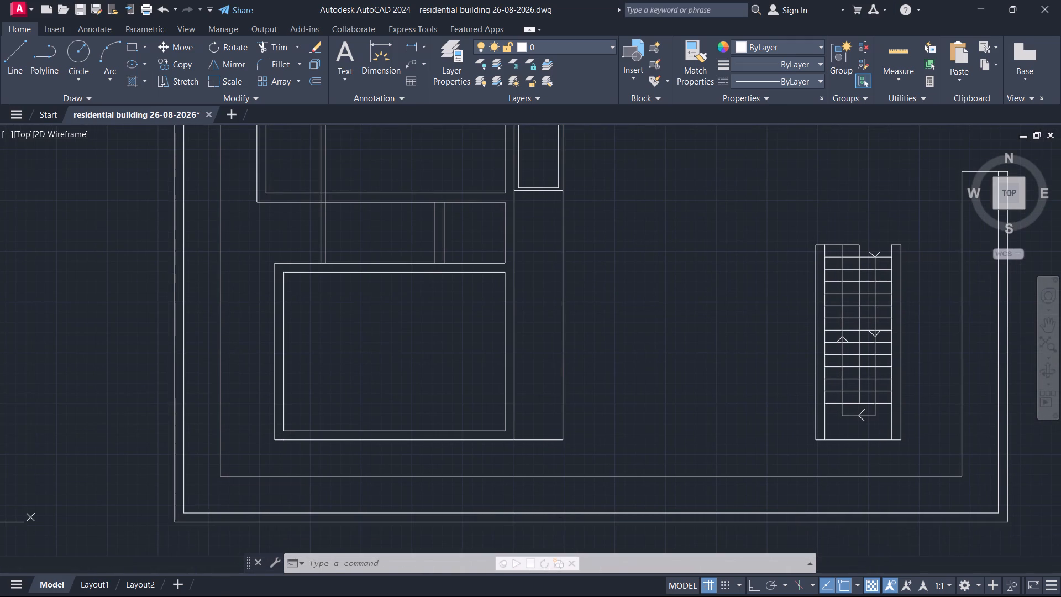
scroll(620, 286, down, 1)
middle_drag(633, 281, 615, 339)
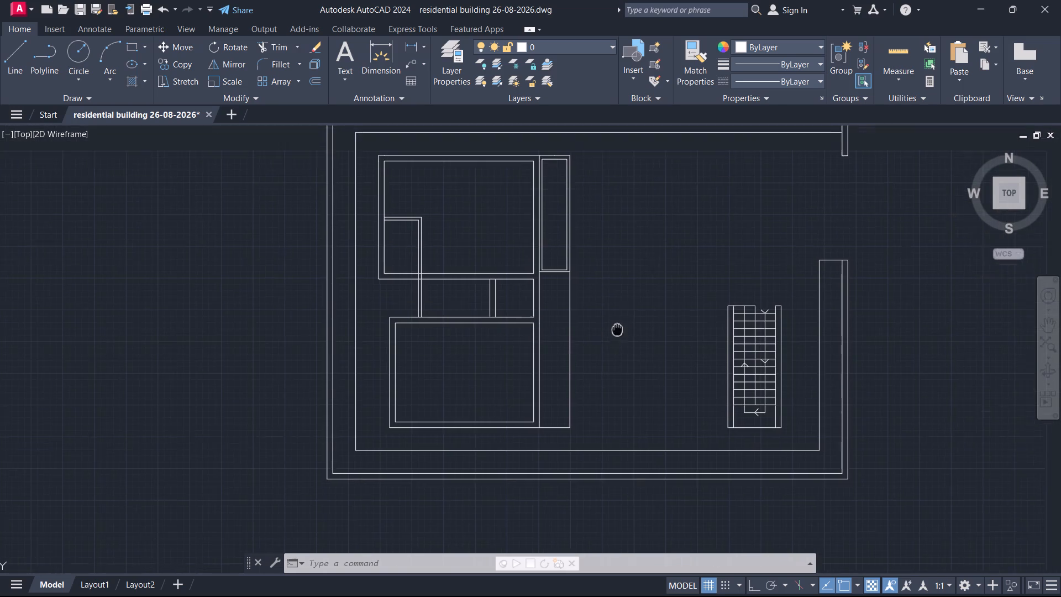
middle_drag(615, 339, 611, 352)
middle_drag(611, 352, 602, 363)
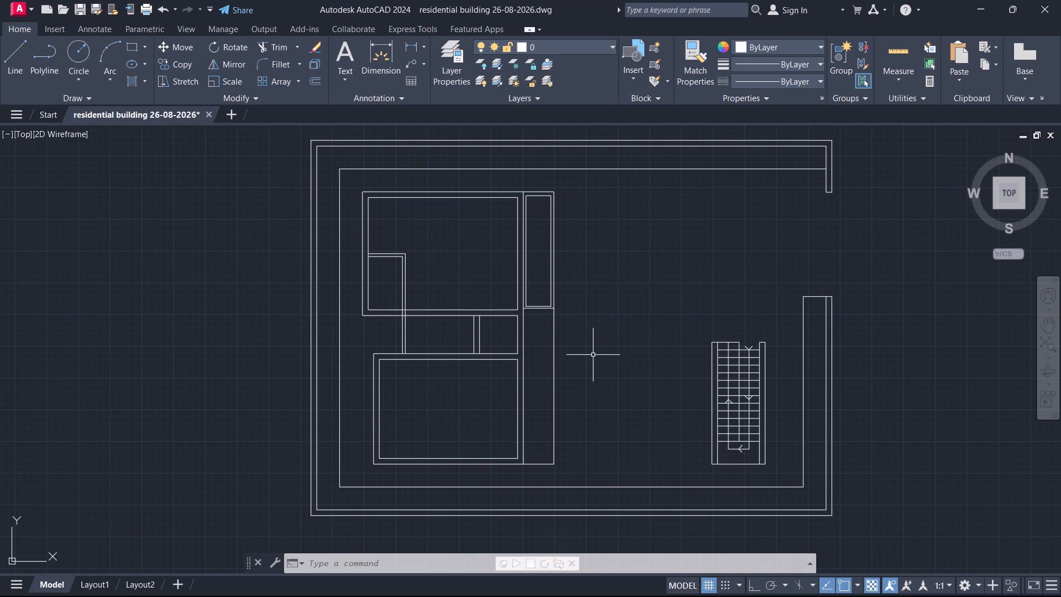
scroll(574, 323, down, 1)
scroll(560, 320, up, 2)
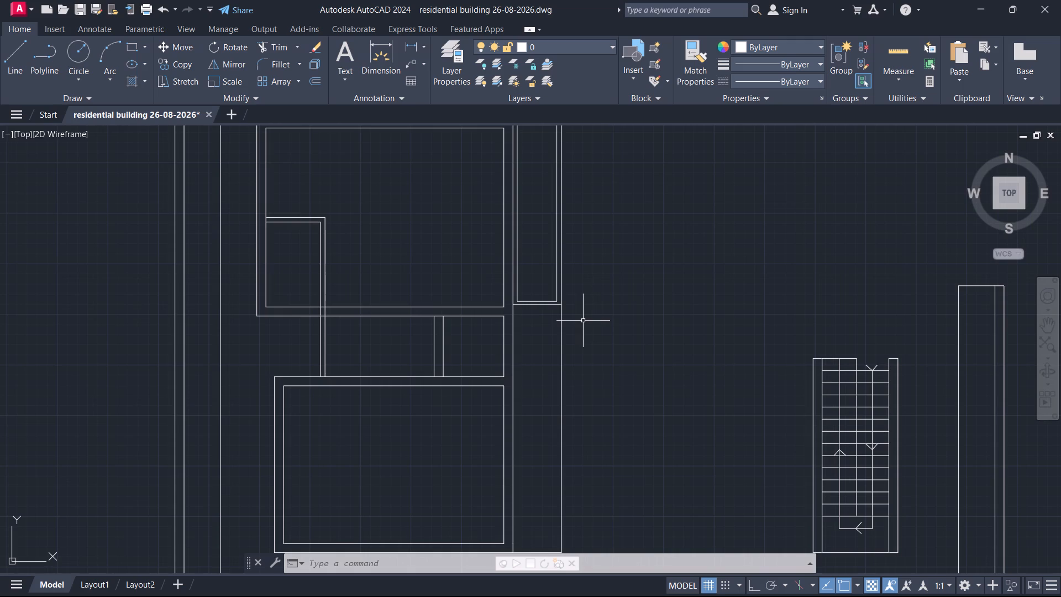
scroll(613, 243, down, 1)
middle_drag(618, 358, 608, 336)
scroll(535, 317, up, 1)
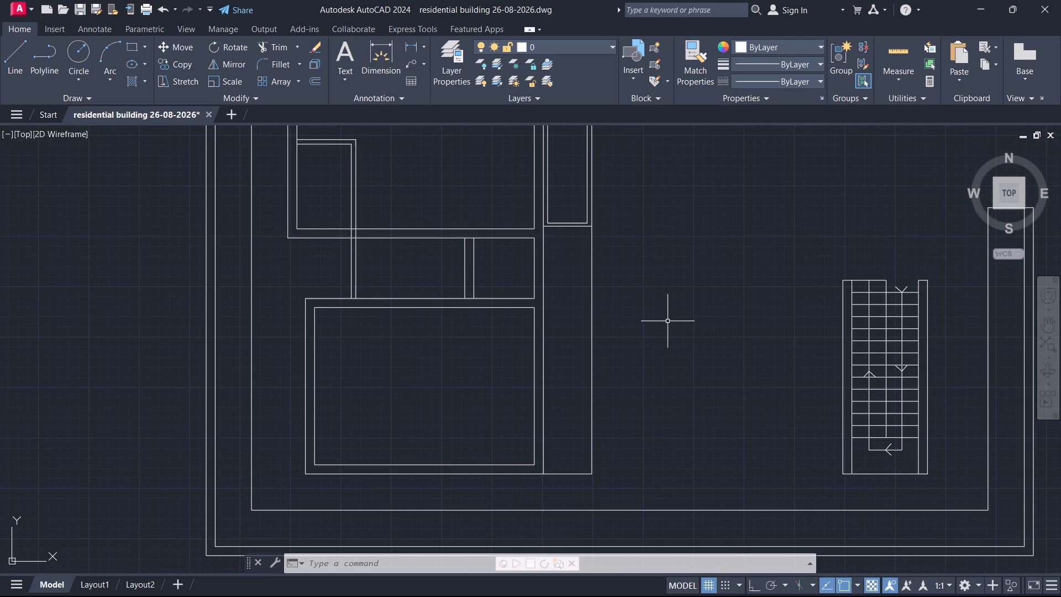
middle_drag(668, 321, 637, 313)
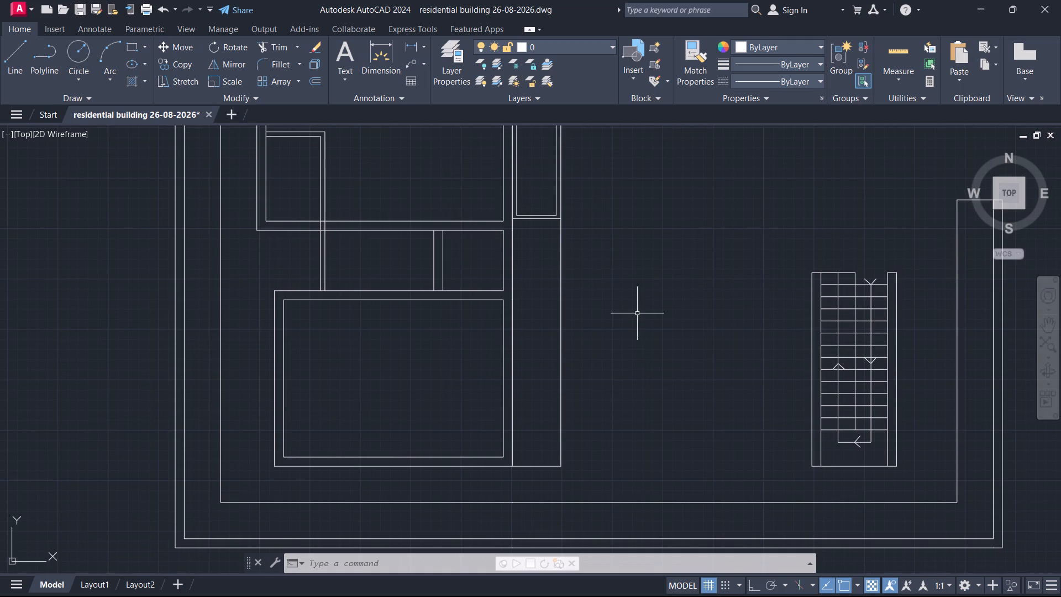
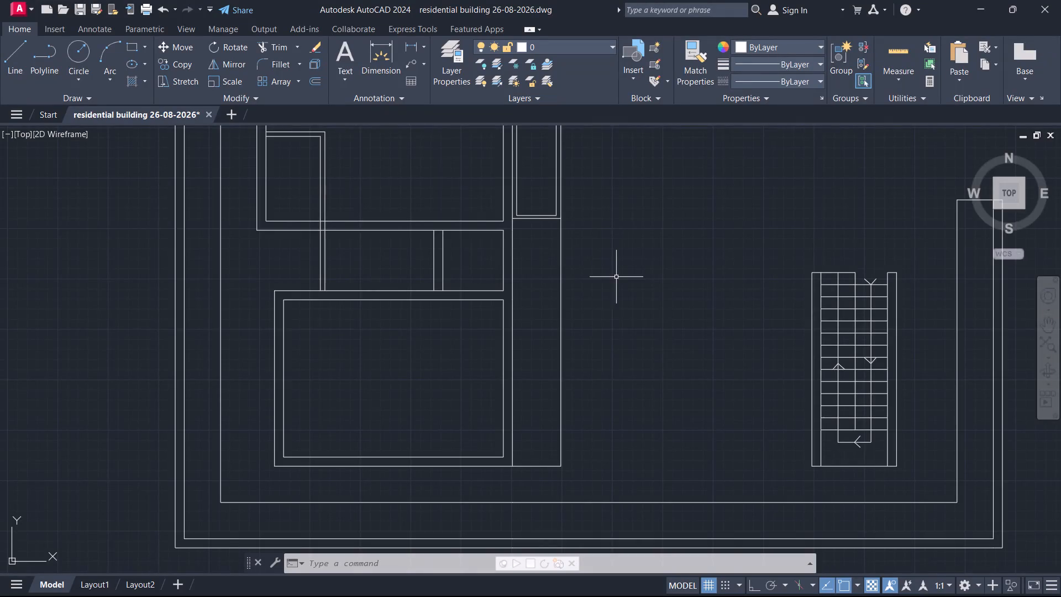
Examine the overall plan, comparing the strip beside the two rooms, its inset rectangle and the staircase.
scroll(616, 277, down, 2)
middle_drag(623, 279, 581, 309)
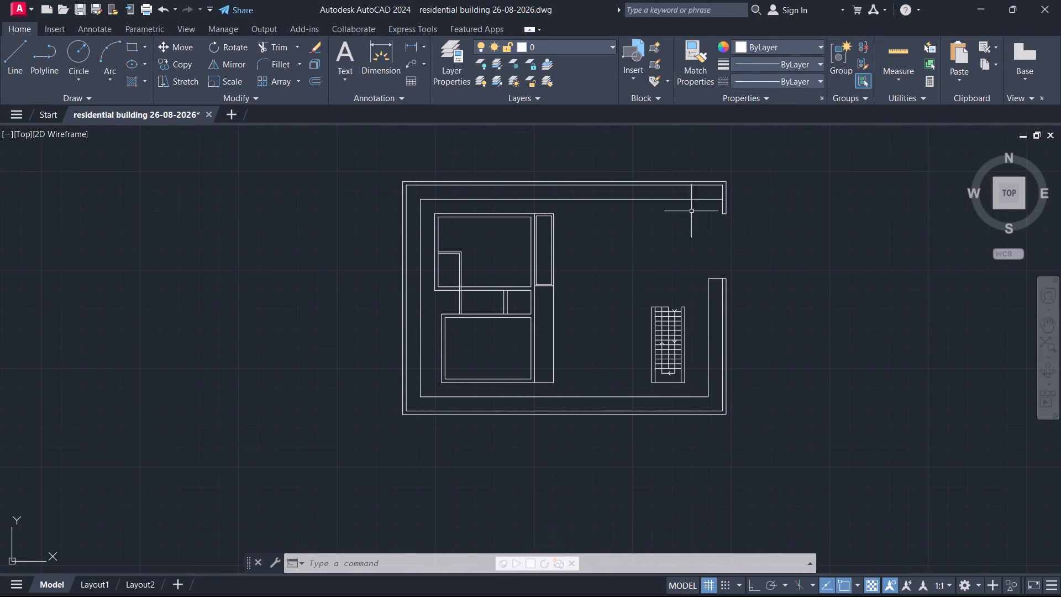
scroll(696, 206, up, 1)
scroll(602, 275, down, 1)
middle_drag(593, 295, 598, 261)
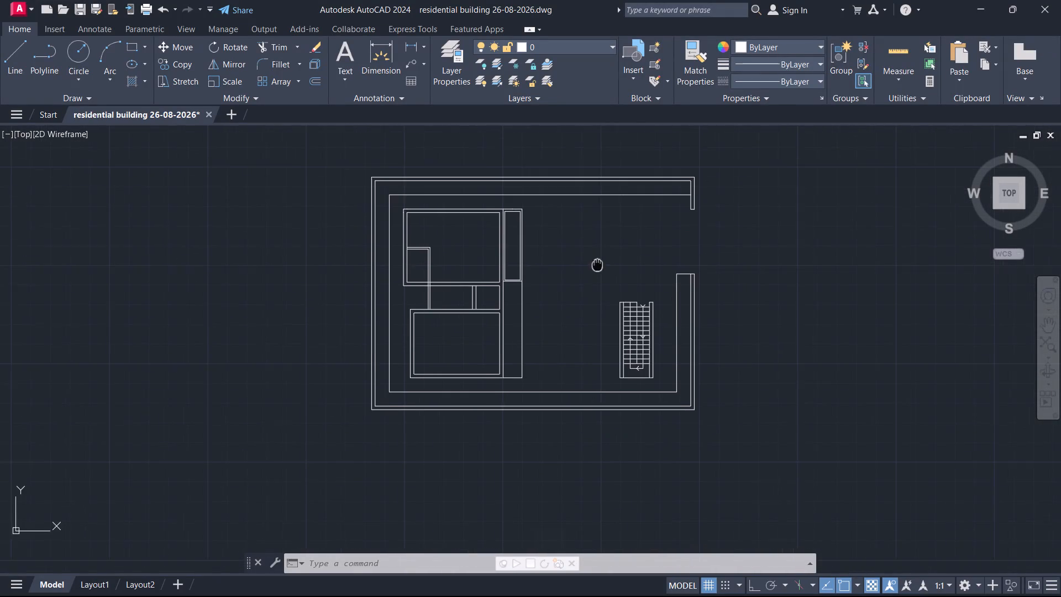
middle_drag(598, 261, 598, 261)
scroll(552, 307, up, 1)
middle_drag(553, 307, 563, 357)
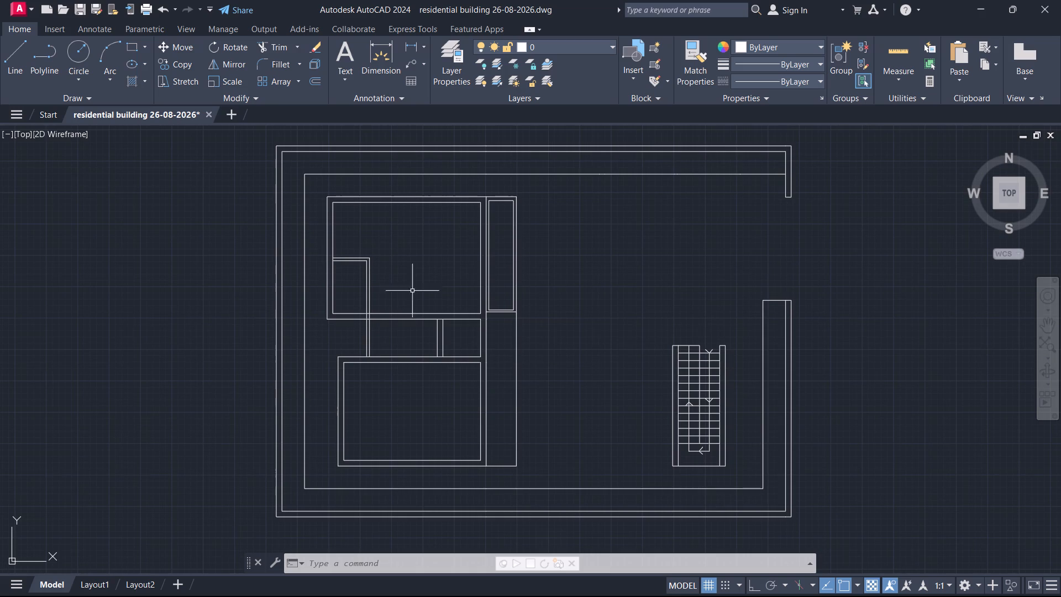
scroll(469, 319, up, 4)
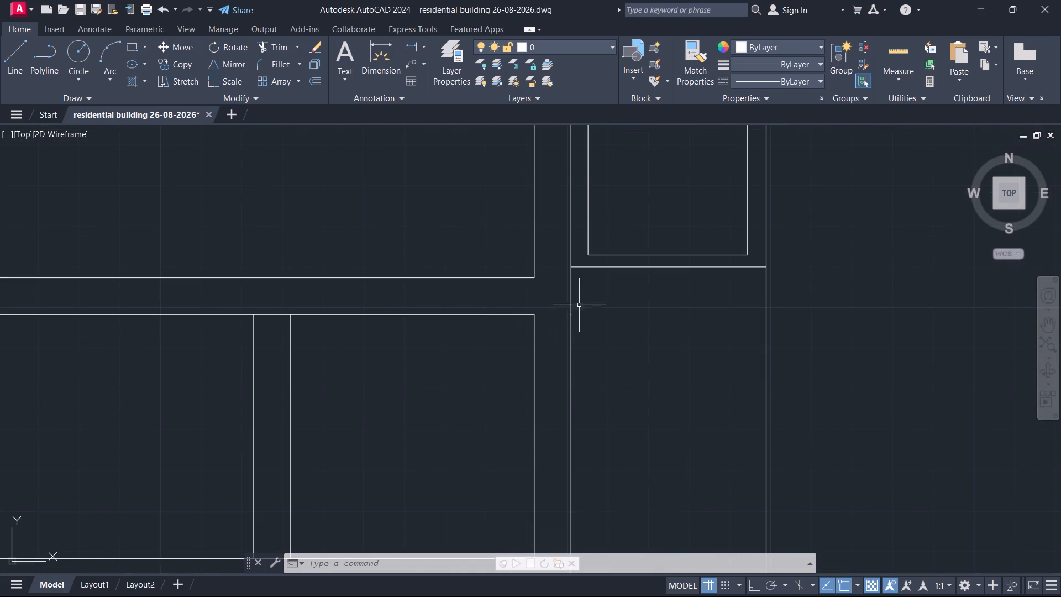
scroll(540, 311, down, 5)
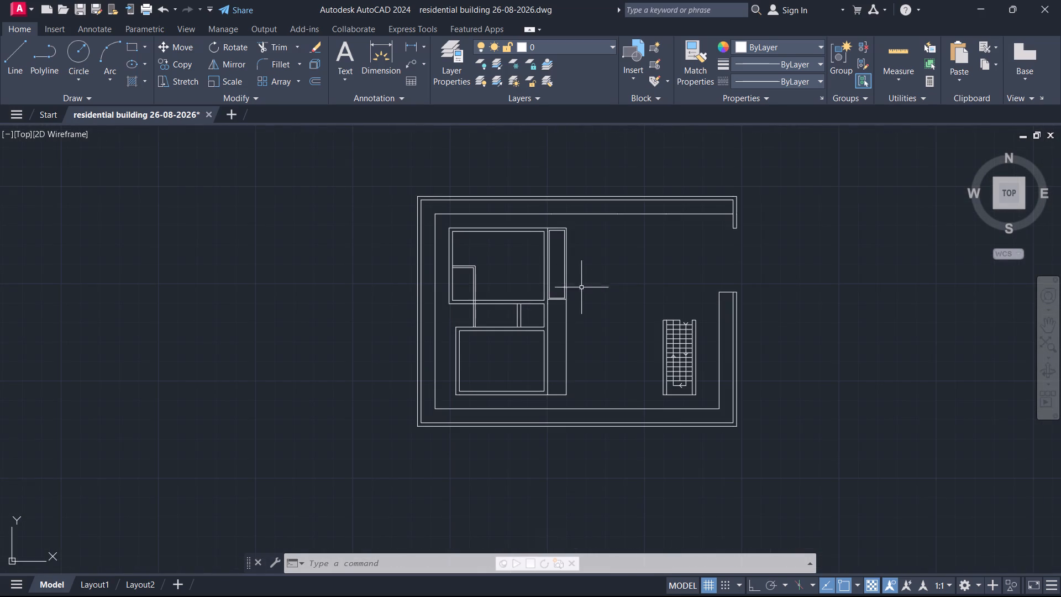
middle_drag(610, 292, 548, 295)
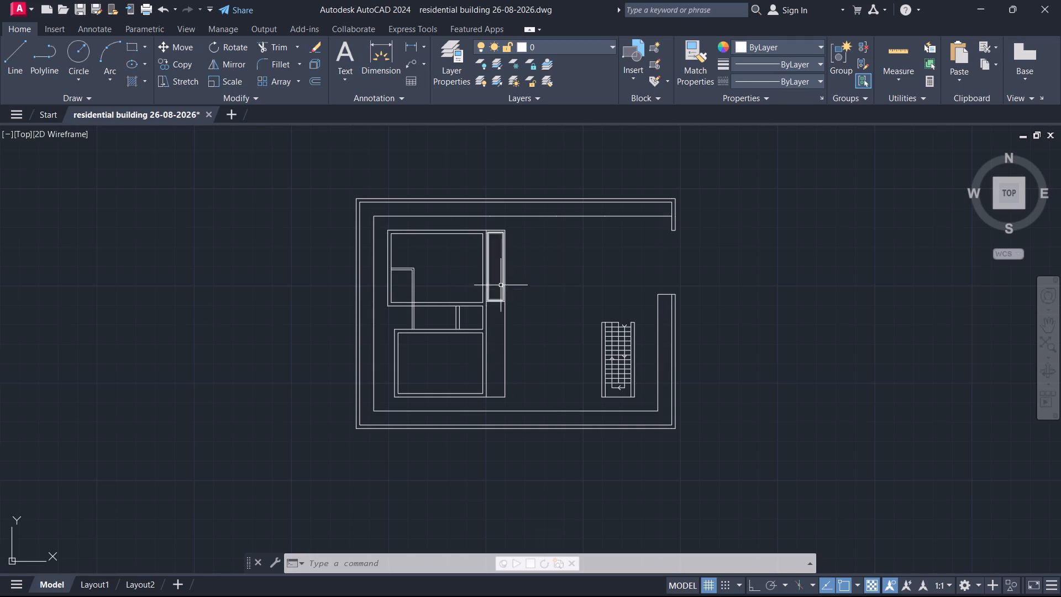
scroll(498, 289, up, 2)
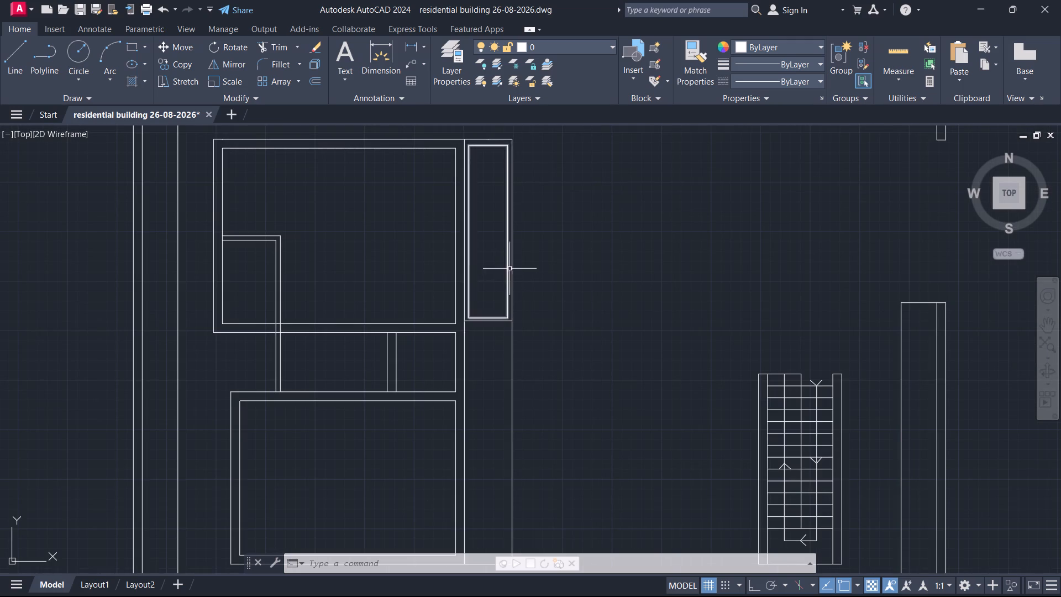
scroll(480, 290, down, 2)
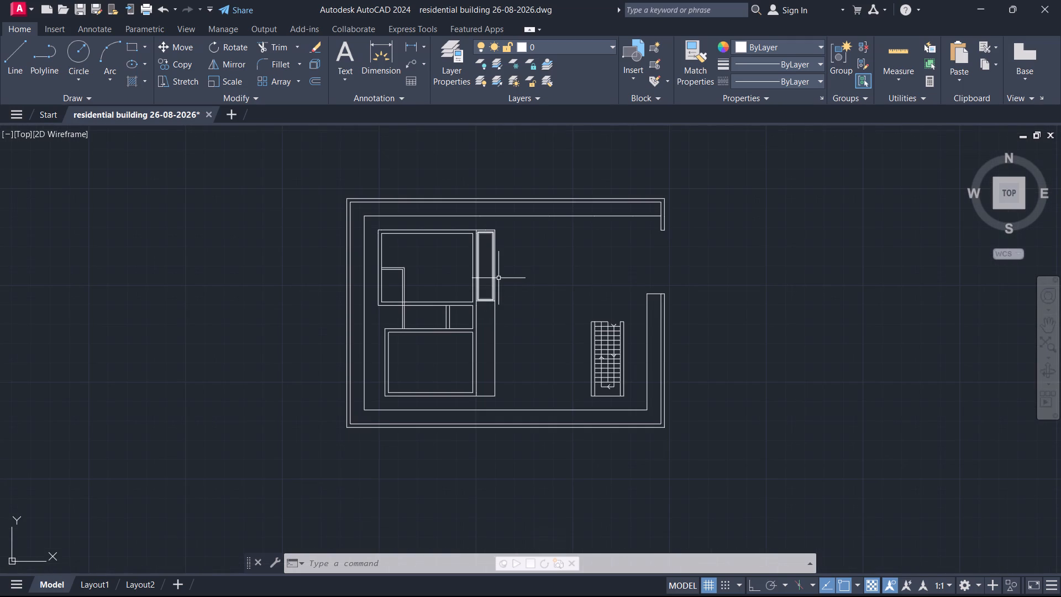
middle_drag(544, 280, 549, 267)
middle_drag(548, 297, 561, 270)
middle_drag(561, 270, 551, 303)
middle_drag(547, 303, 514, 282)
middle_drag(510, 306, 514, 316)
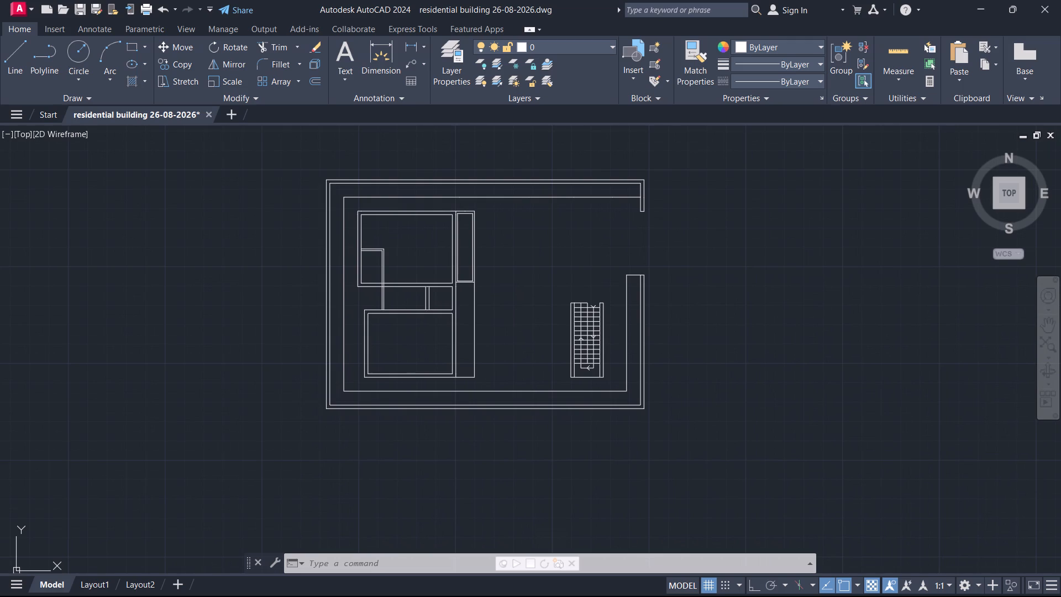
Draw consecutive line segments of 1'6", 5' and 1'6" up the lower room's inner right wall line, starting from its lower-right inner corner.
scroll(595, 416, up, 1)
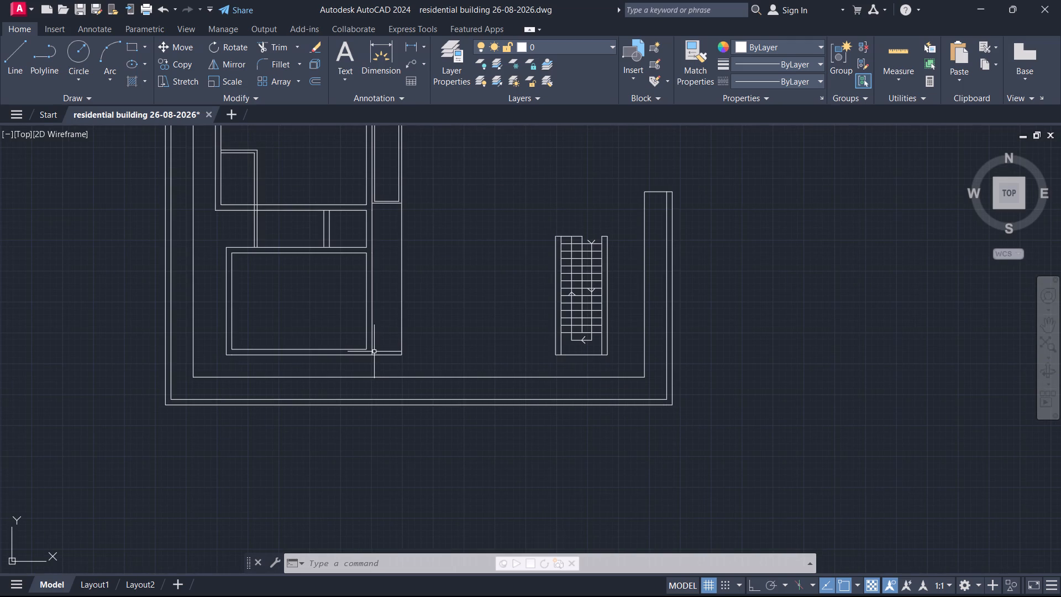
scroll(384, 333, up, 2)
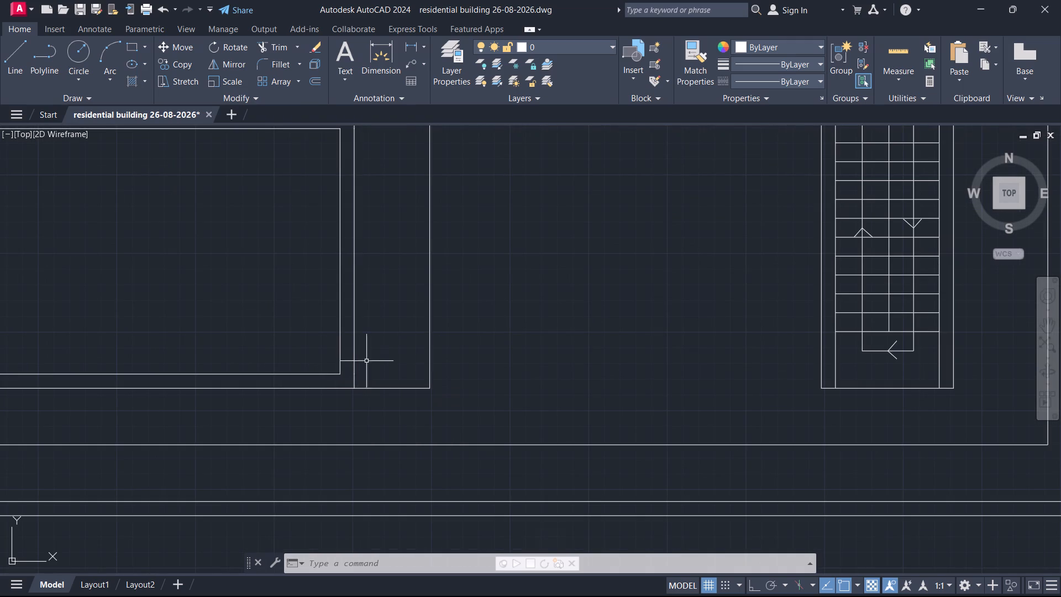
middle_drag(426, 366, 546, 380)
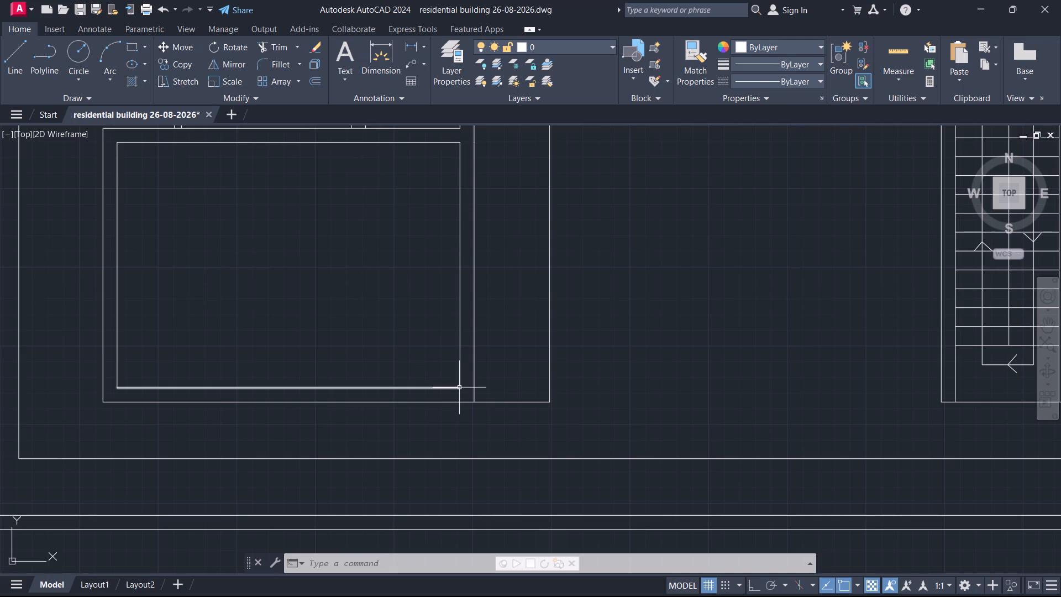
key(l)
key(Return)
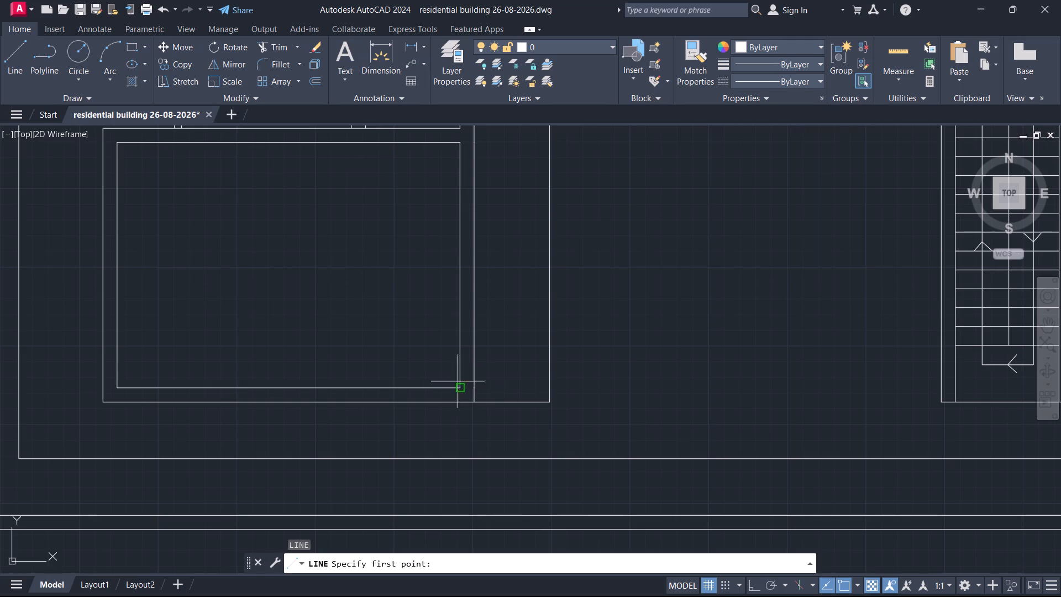
click(459, 391)
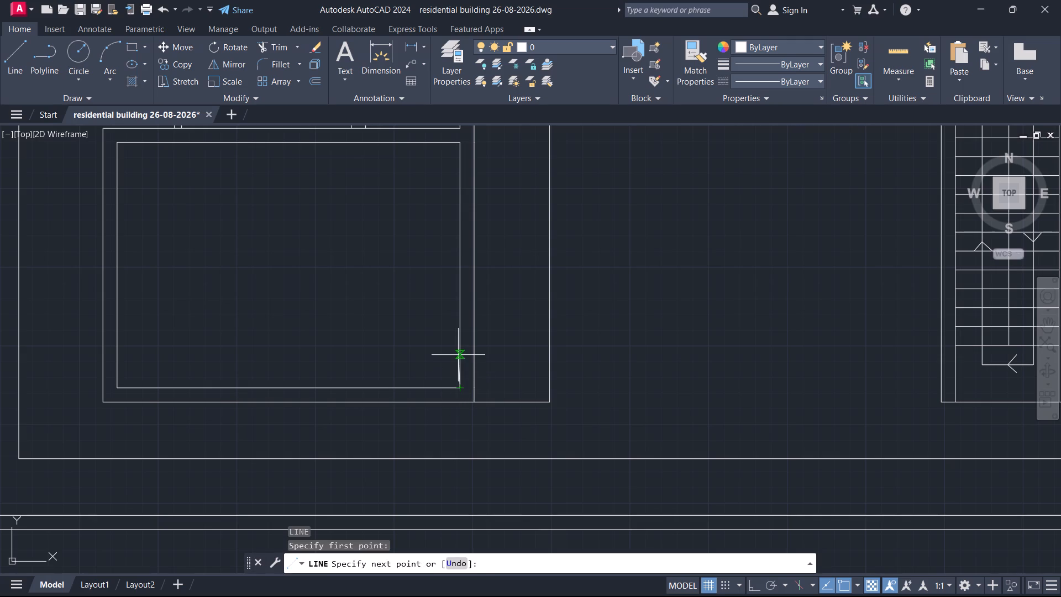
text(1'6)
key(shift+quotedbl)
key(Return)
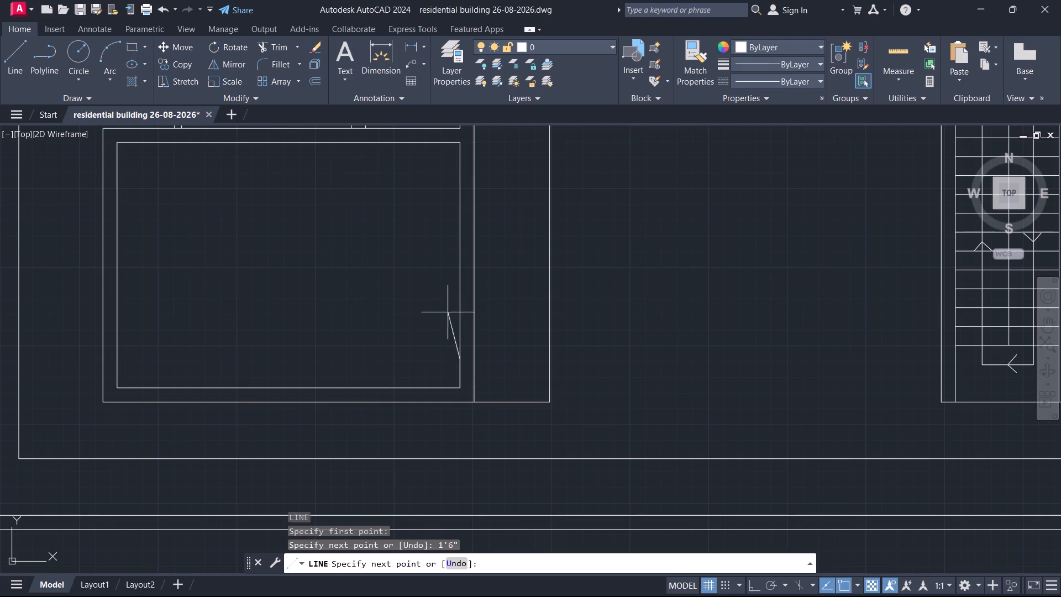
text(5')
key(Return)
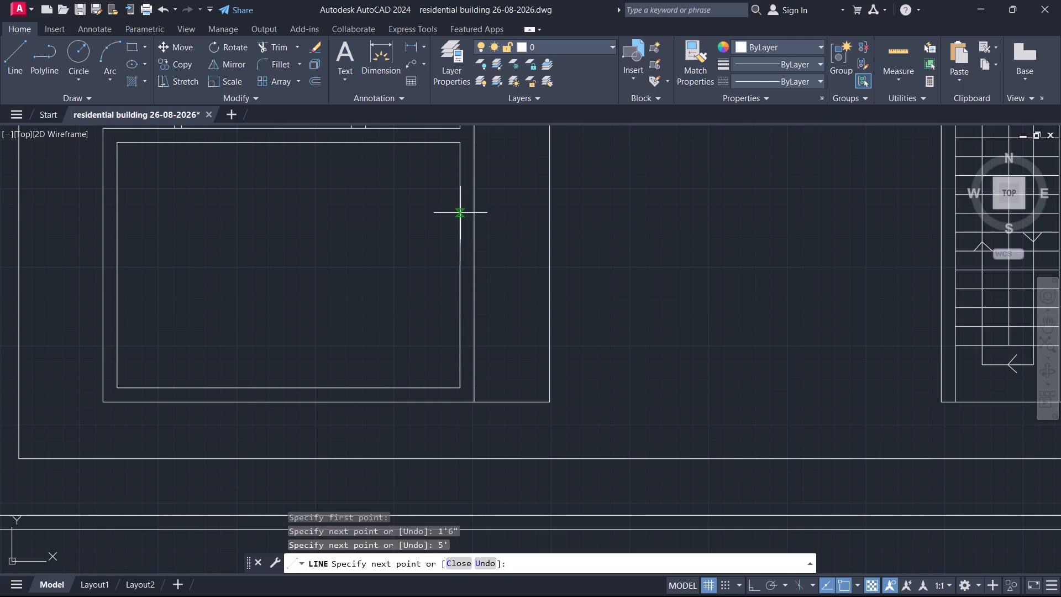
text(1'6")
key(Return)
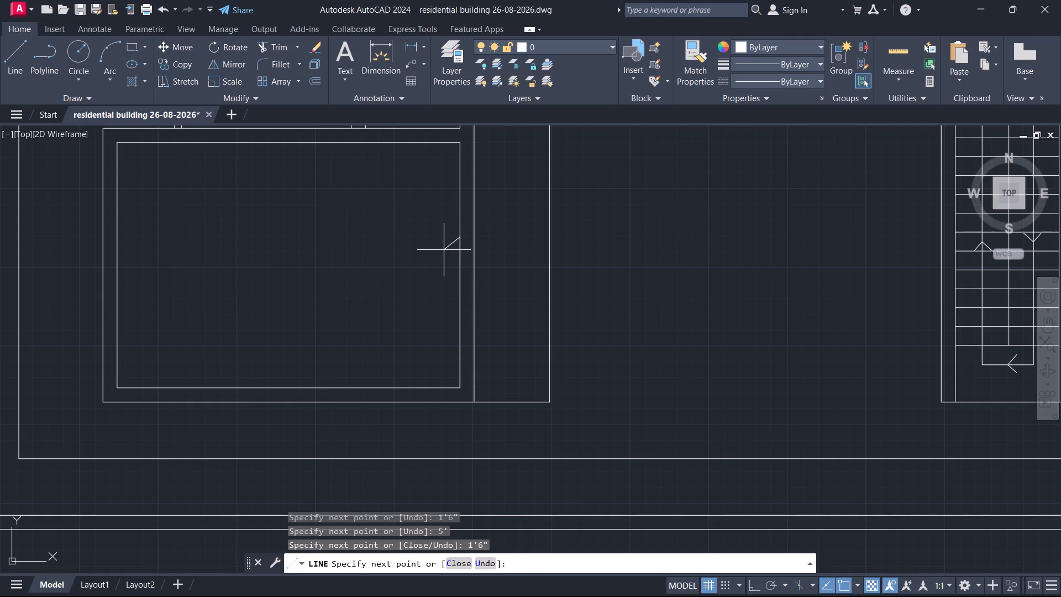
Continue the line from the last segment's upper end straight across the wall thickness to the strip's left line.
scroll(443, 250, up, 2)
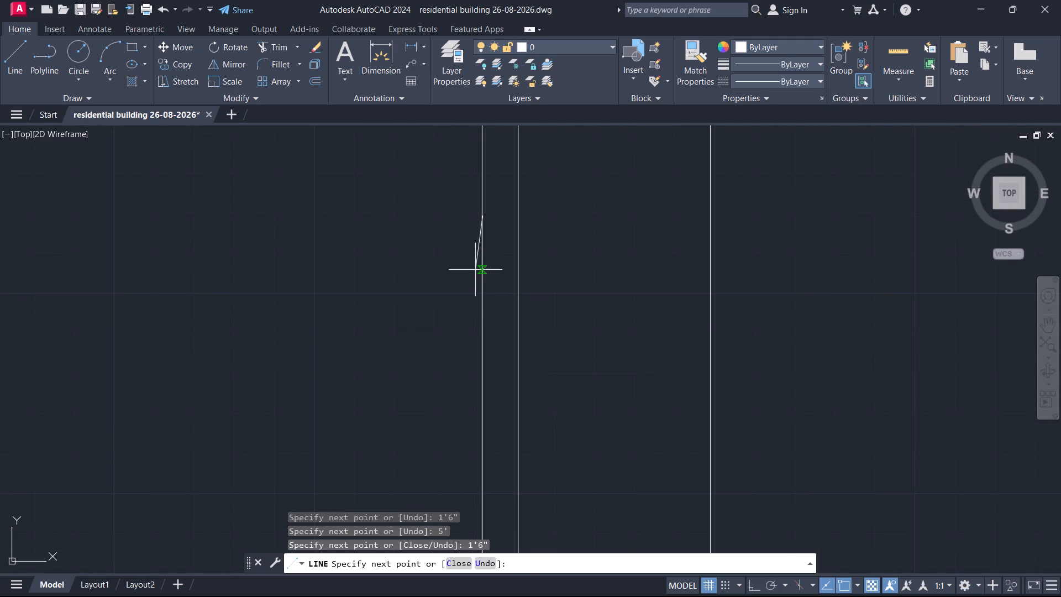
click(516, 212)
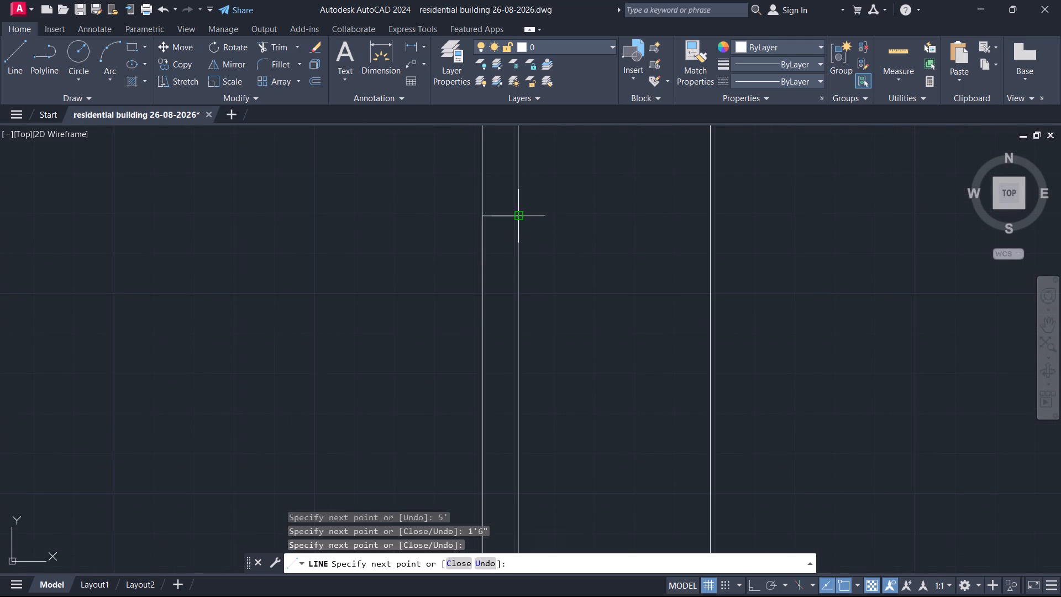
key(Escape)
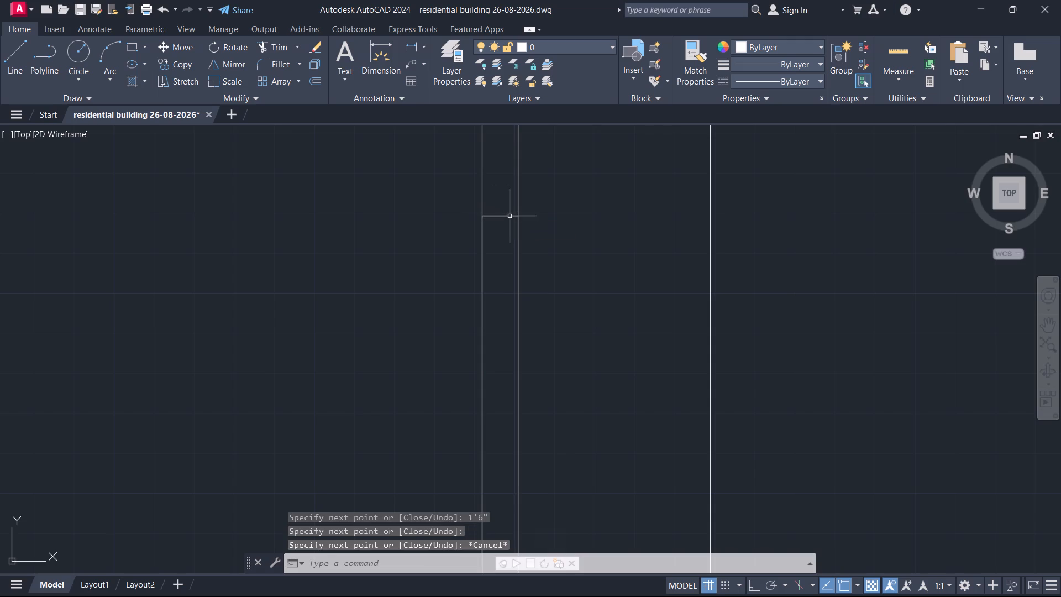
Offset the short line across the lower room's right wall 9" upward.
click(510, 215)
key(o)
key(Return)
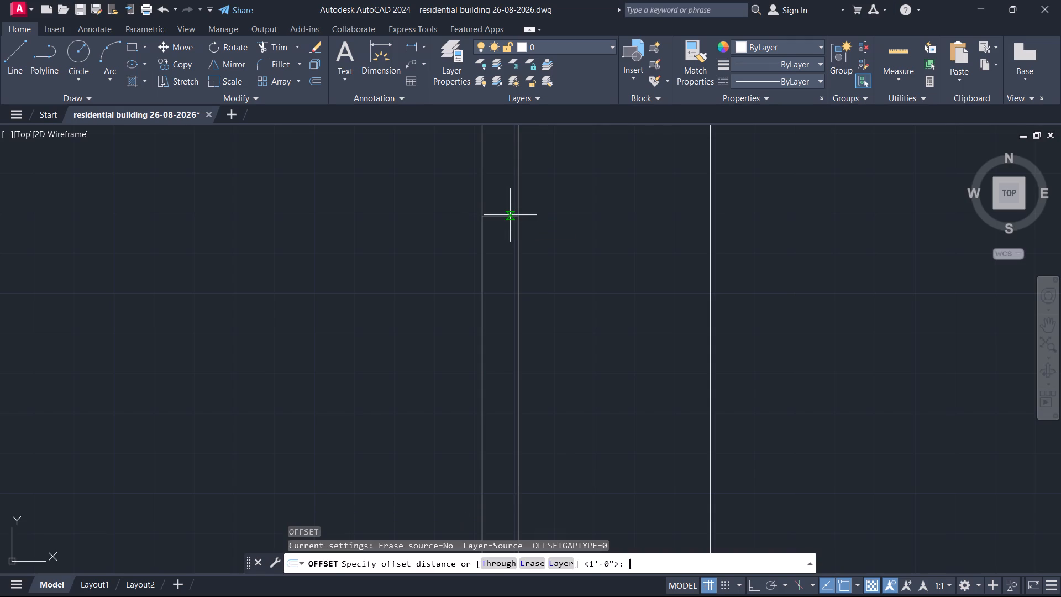
click(504, 213)
text(9")
key(Return)
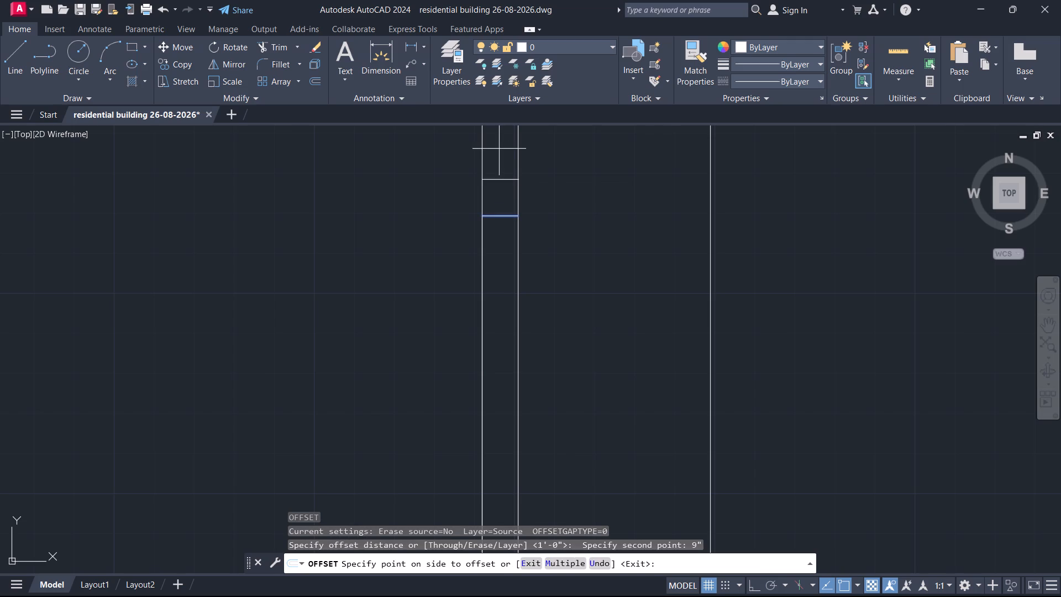
click(501, 149)
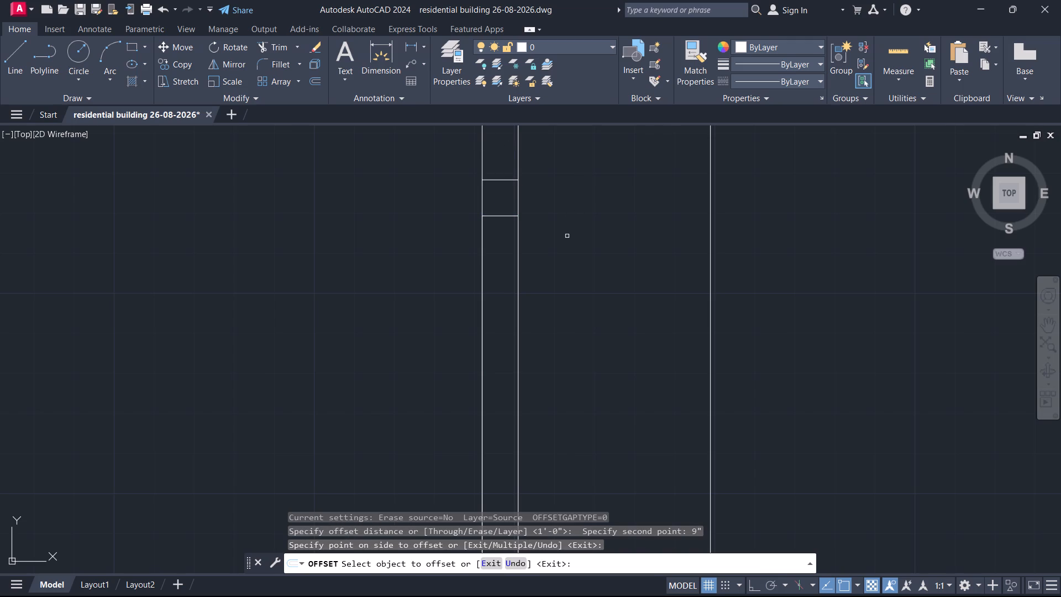
key(Escape)
Draw a horizontal line across the strip from the upper short wall line's right end to the strip's right line.
key(l)
key(Return)
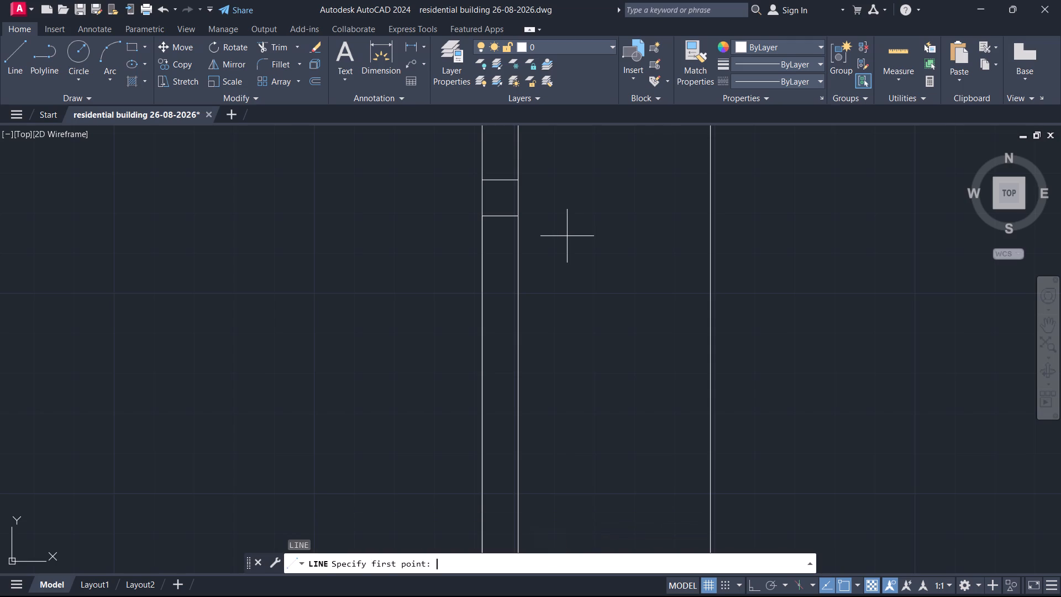
click(521, 178)
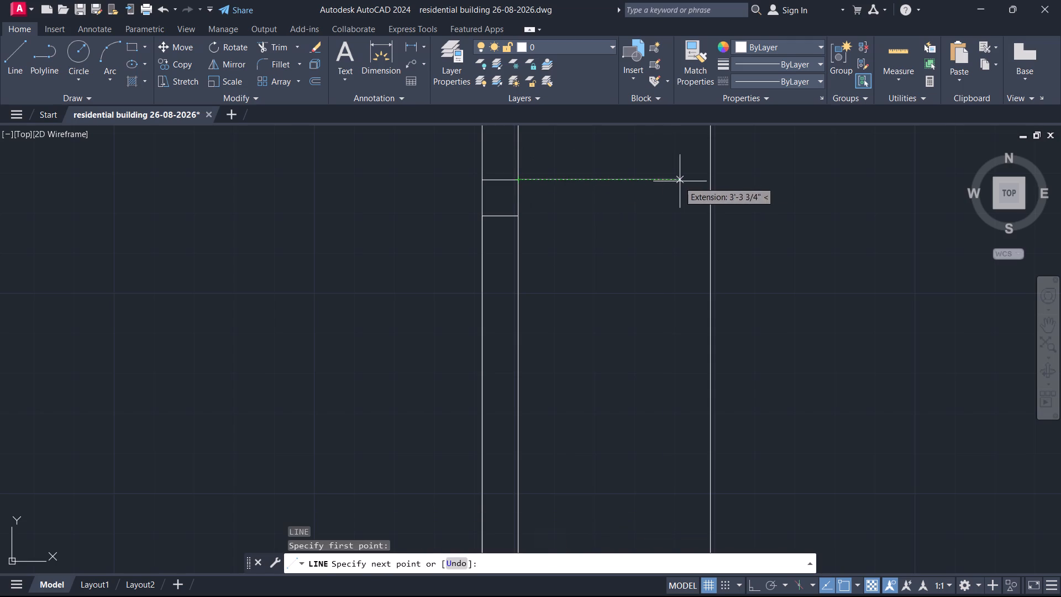
click(712, 181)
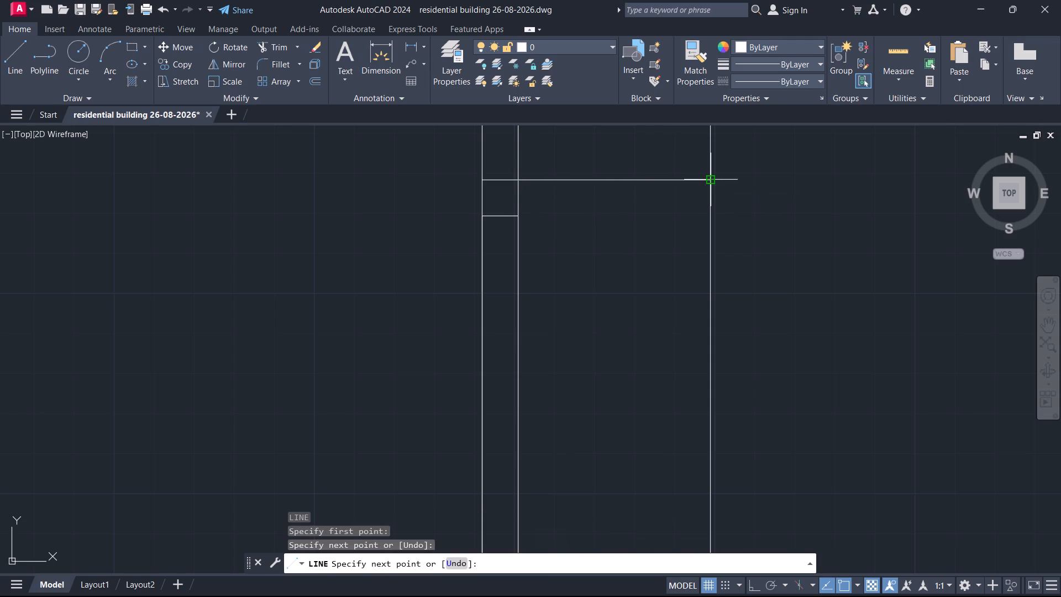
key(space)
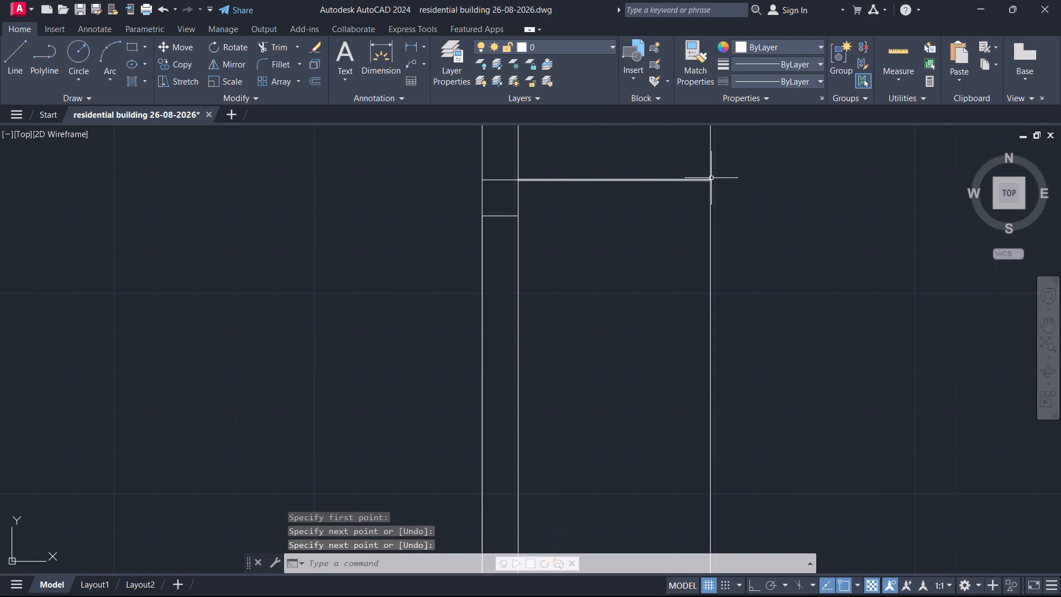
Draw an inset rectangle in the strip's lower compartment beside the lower room, leaving a small gap on all sides.
text(rec)
key(Return)
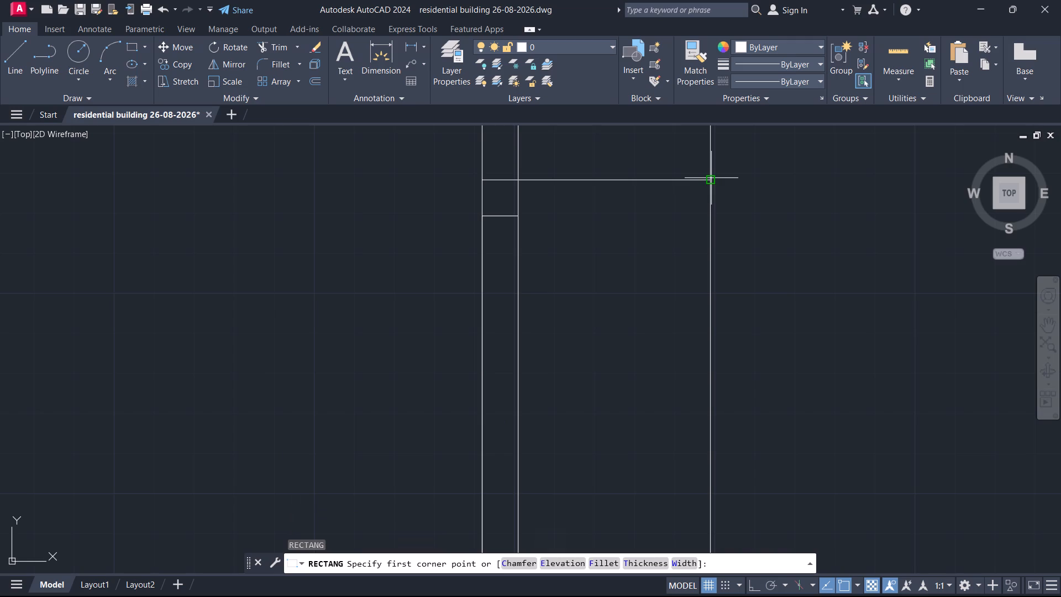
scroll(624, 243, down, 1)
middle_drag(623, 252, 616, 217)
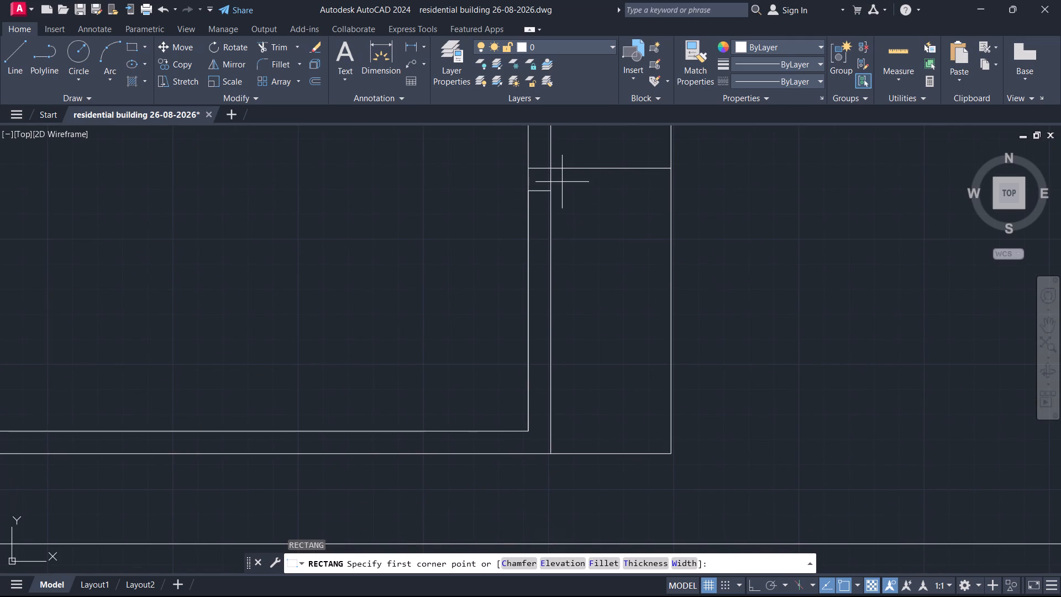
scroll(561, 175, up, 1)
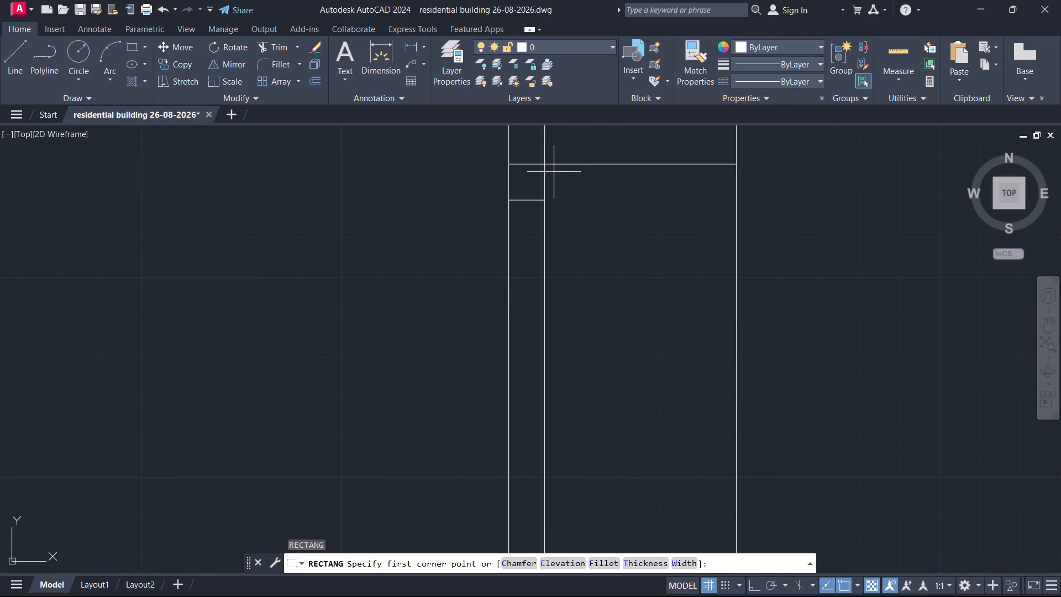
click(552, 172)
scroll(634, 286, down, 1)
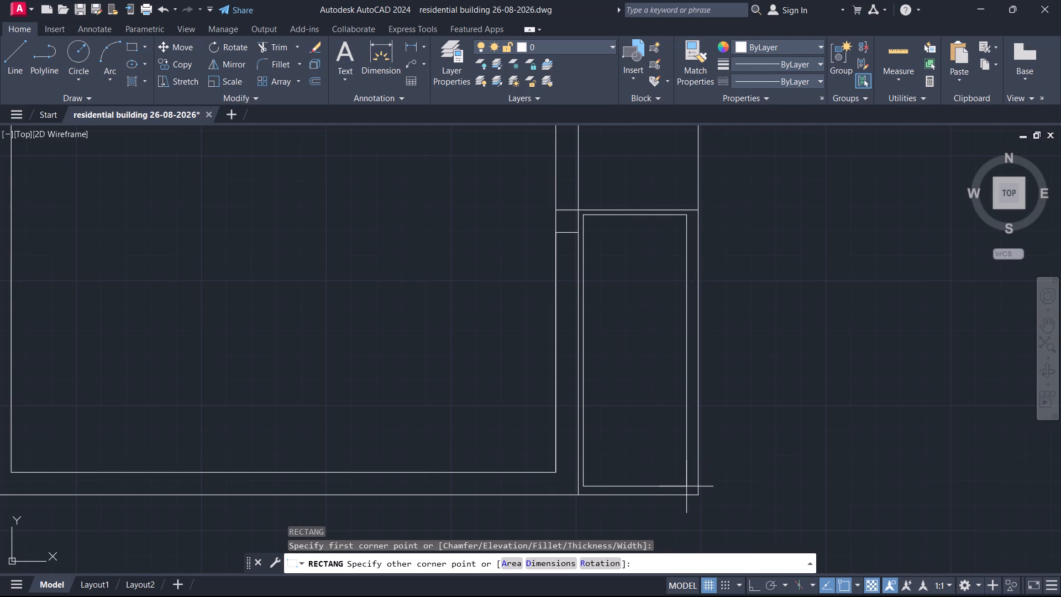
scroll(686, 488, up, 2)
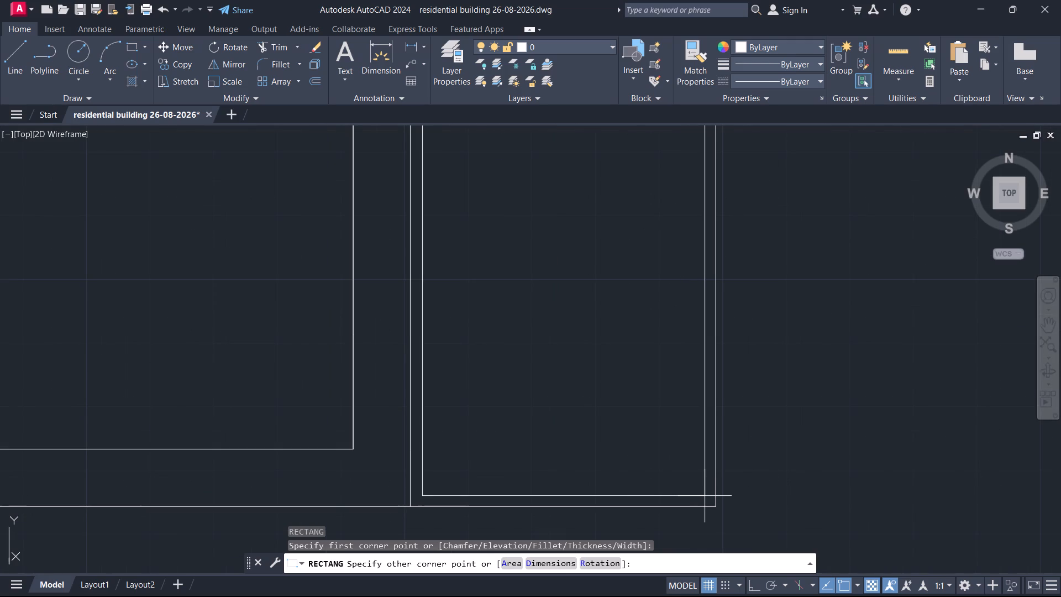
click(705, 496)
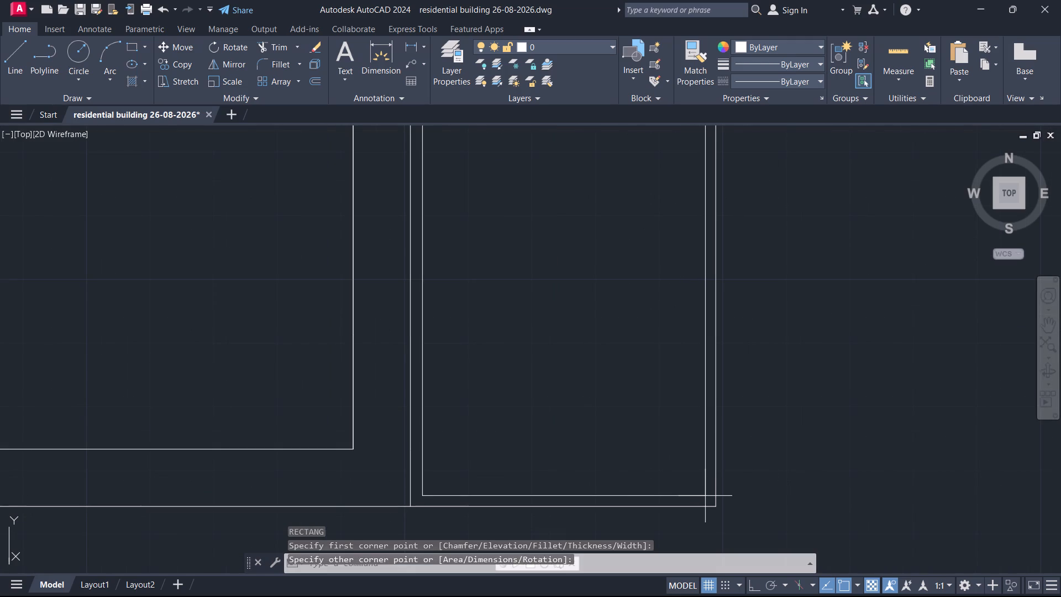
Review the plan around the lower room, the strip beside it and the boundary wall.
scroll(656, 446, down, 2)
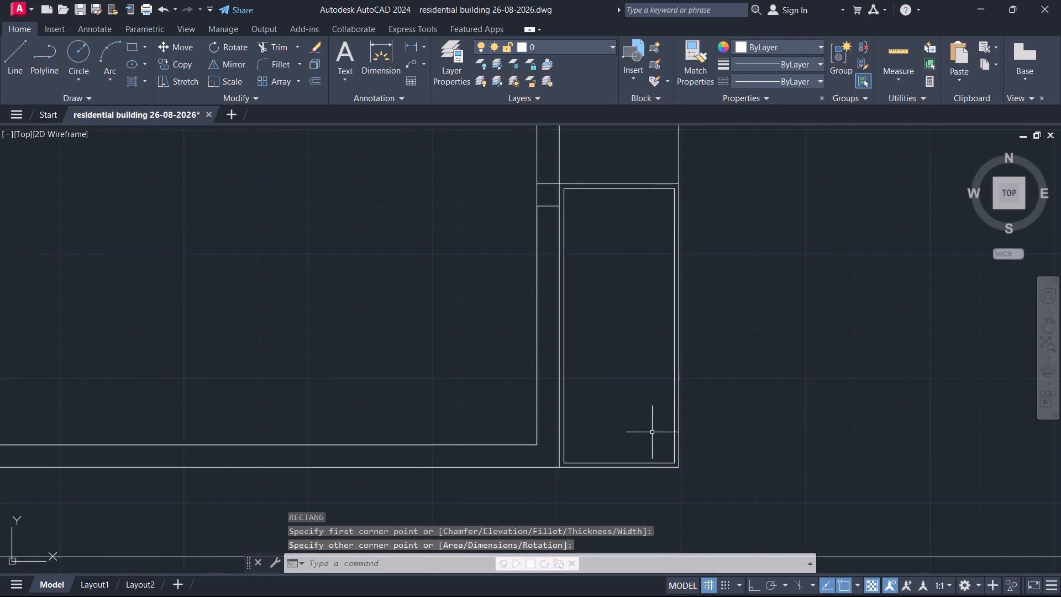
scroll(638, 403, down, 1)
middle_drag(638, 403, 633, 455)
scroll(628, 427, down, 1)
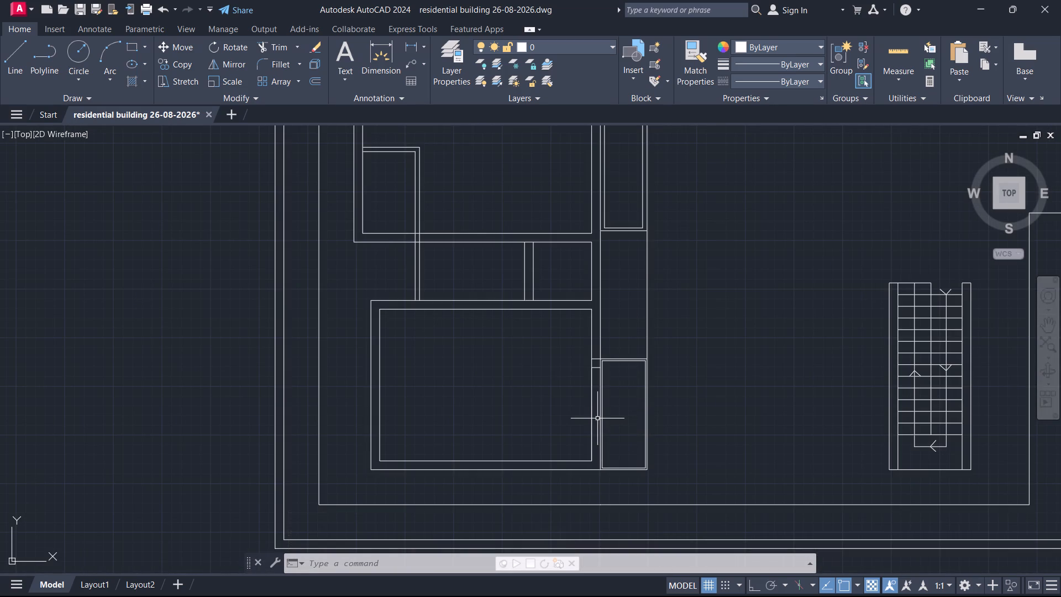
scroll(578, 364, up, 2)
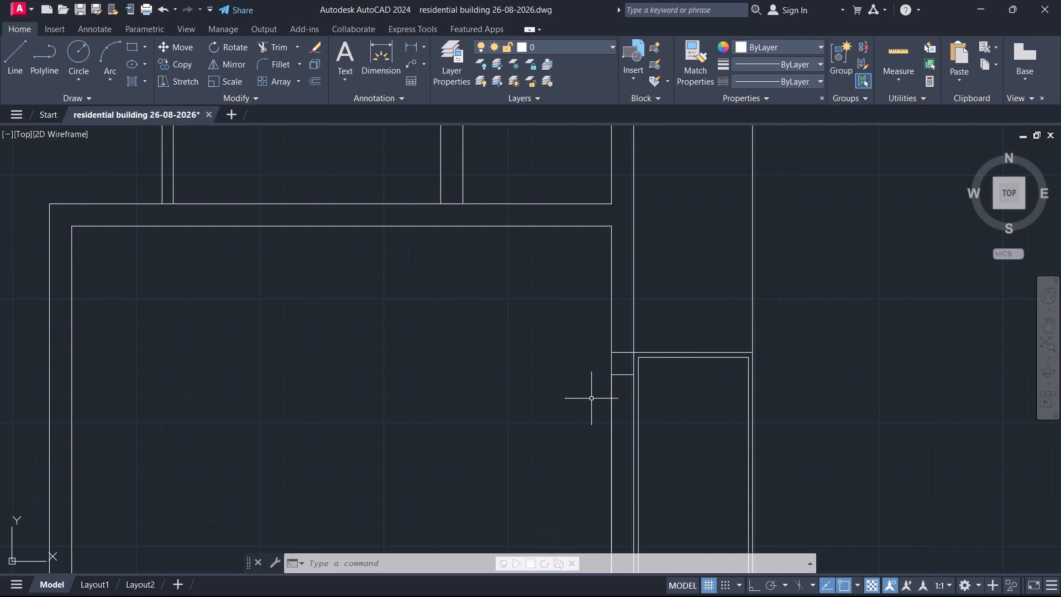
scroll(591, 399, down, 1)
scroll(645, 348, down, 1)
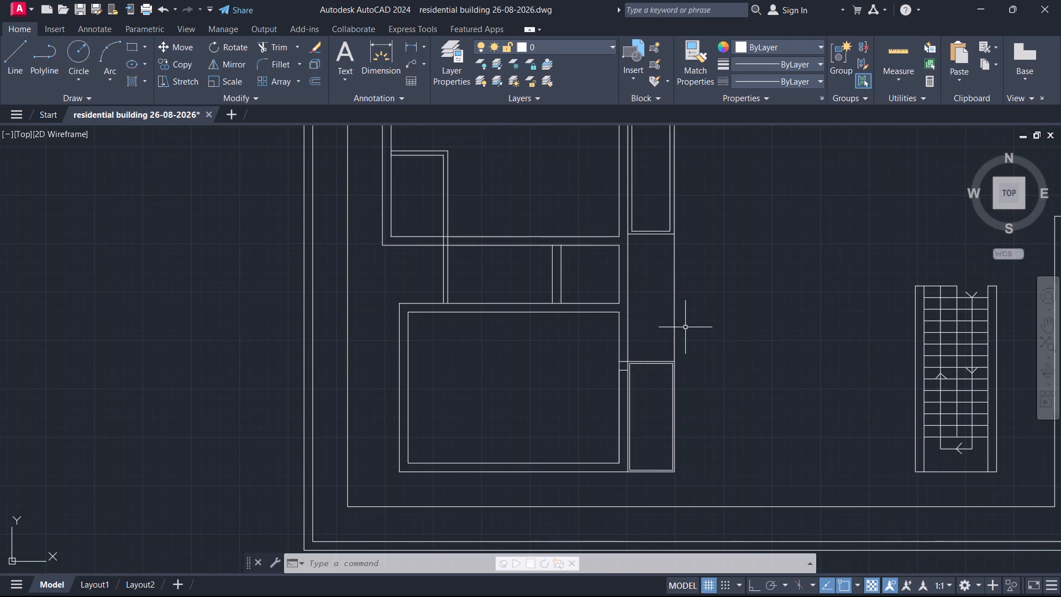
scroll(731, 305, down, 1)
middle_drag(726, 307, 718, 338)
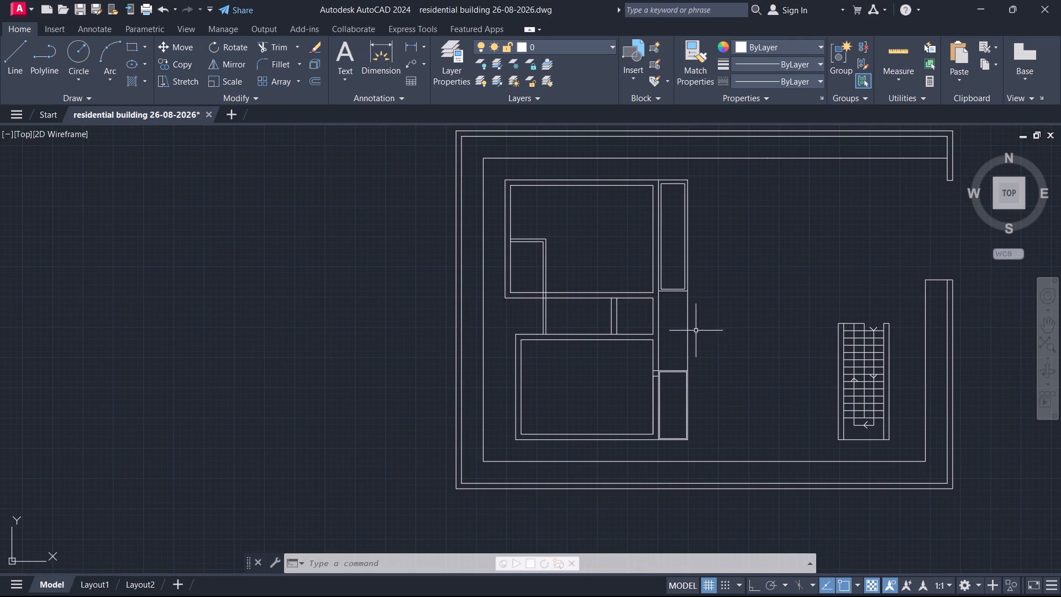
Draw a line 4' upward from the upper short wall line's left end, continuing across the wall thickness to the strip's left line.
scroll(637, 351, up, 2)
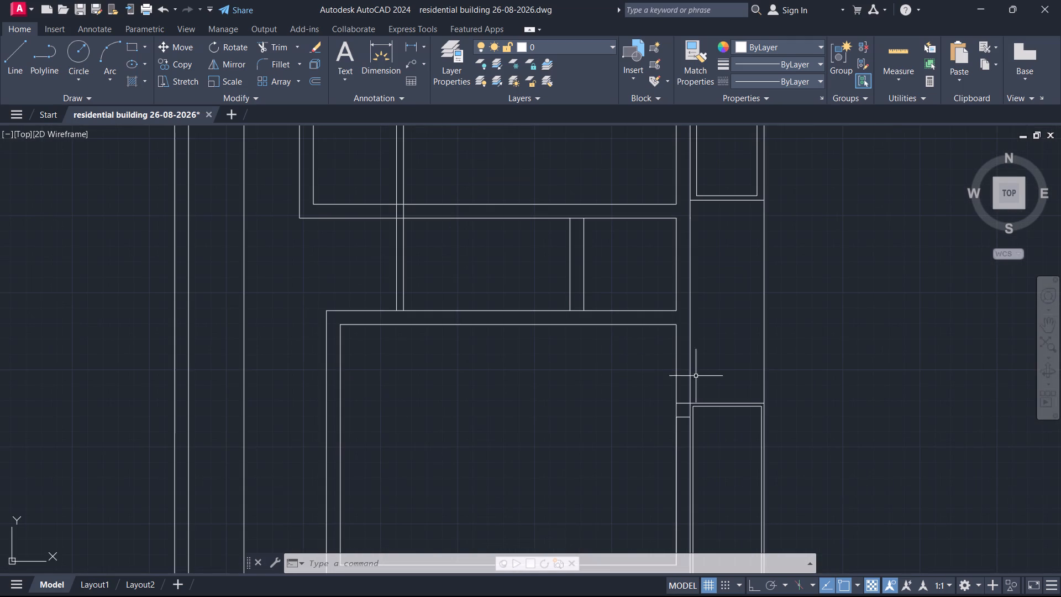
scroll(694, 417, up, 2)
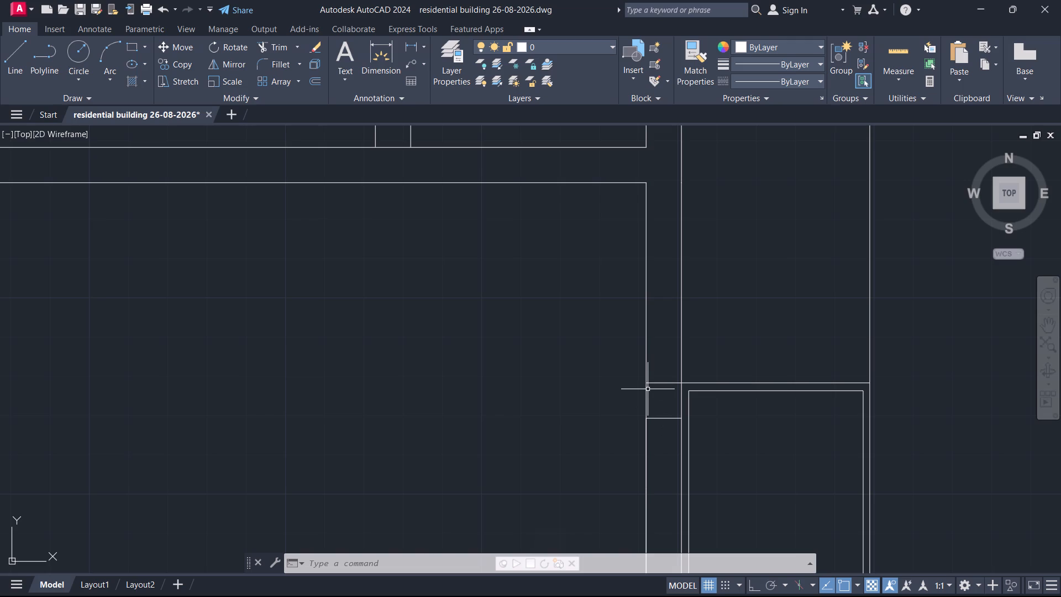
key(l)
key(Return)
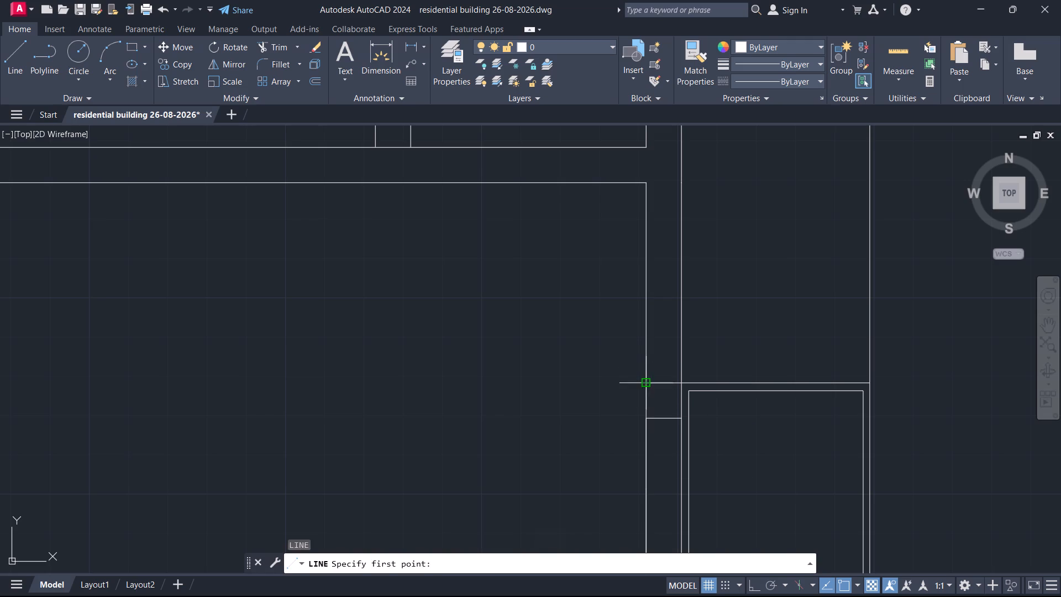
click(649, 385)
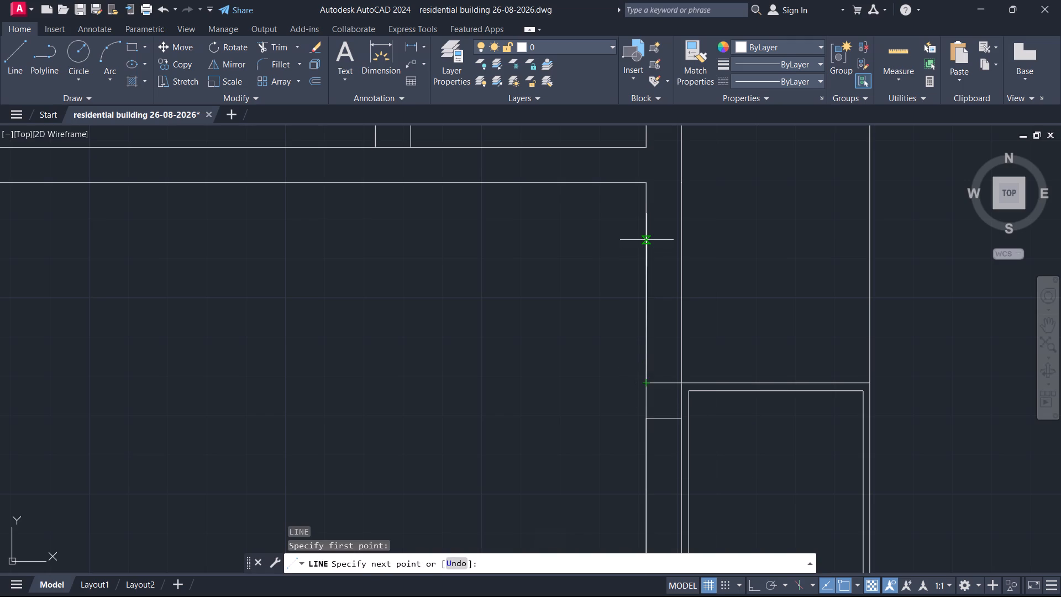
text(4')
key(Return)
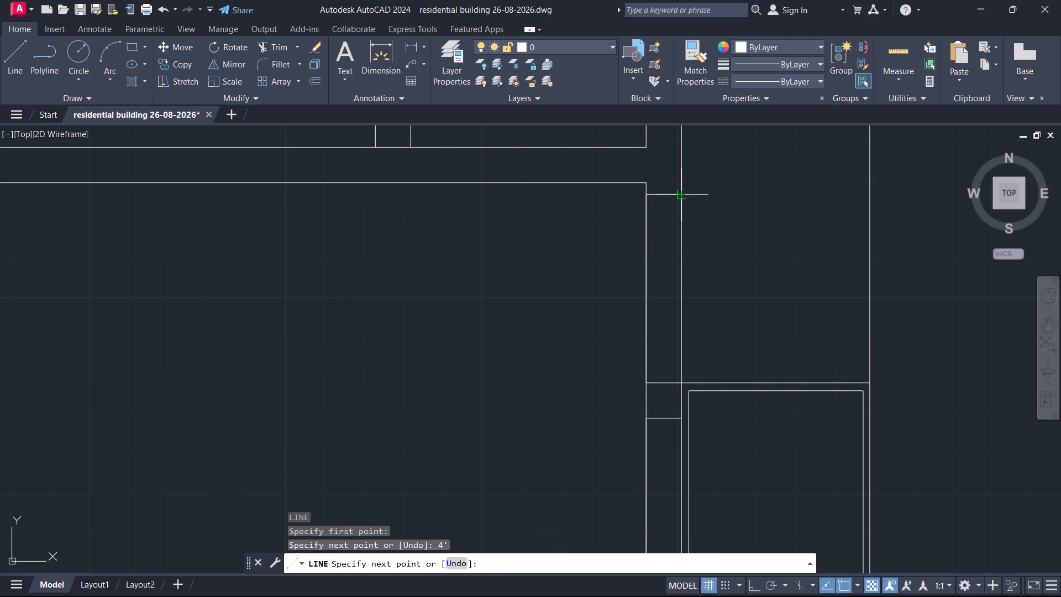
click(681, 194)
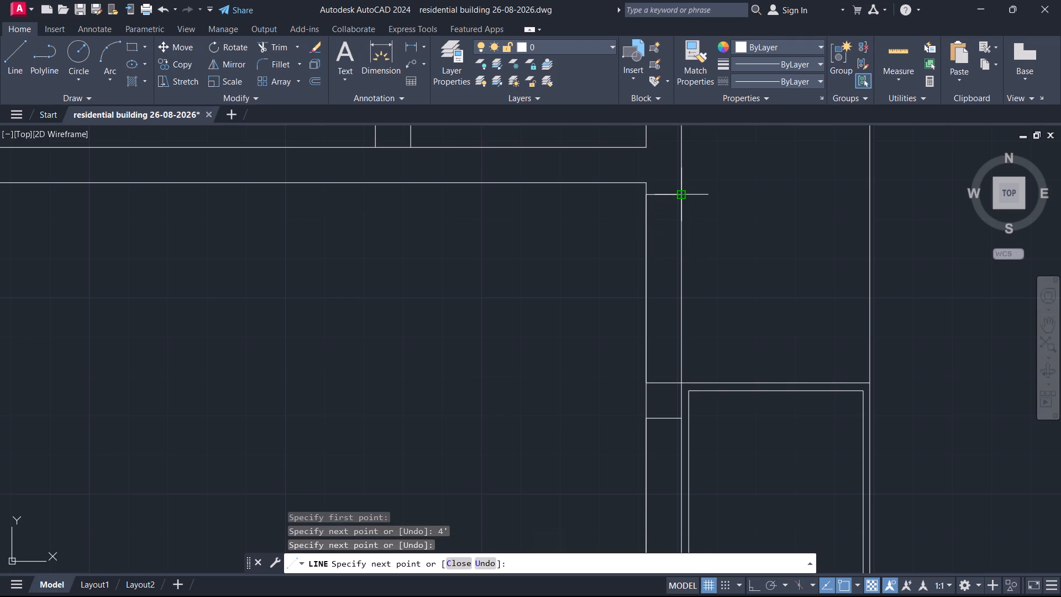
key(Escape)
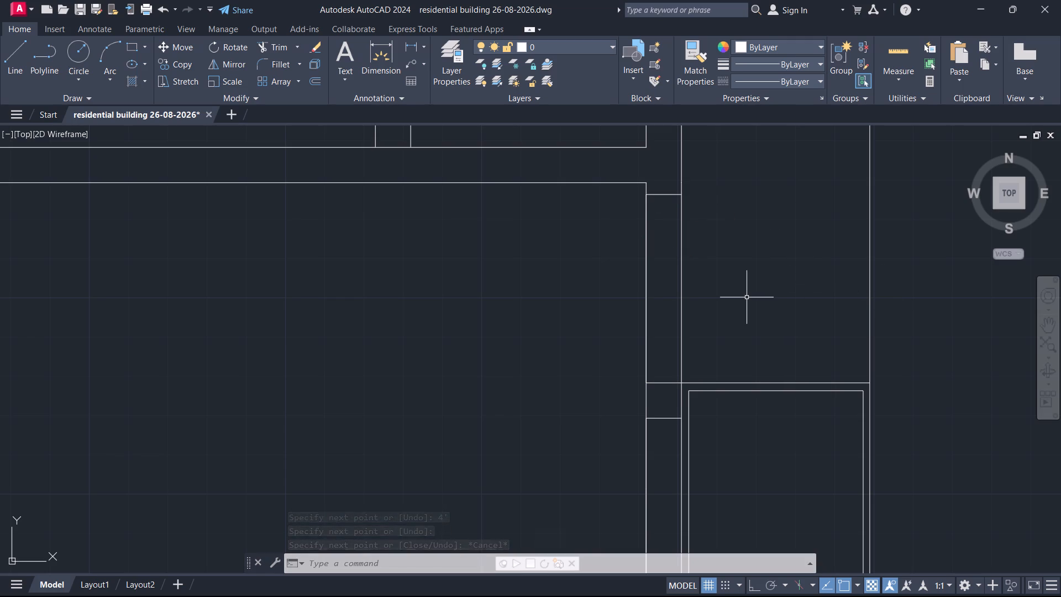
Draw a line from the lower strip division's midpoint up to the lower room's inner top wall level, continuing to the strip's right line.
key(l)
key(Return)
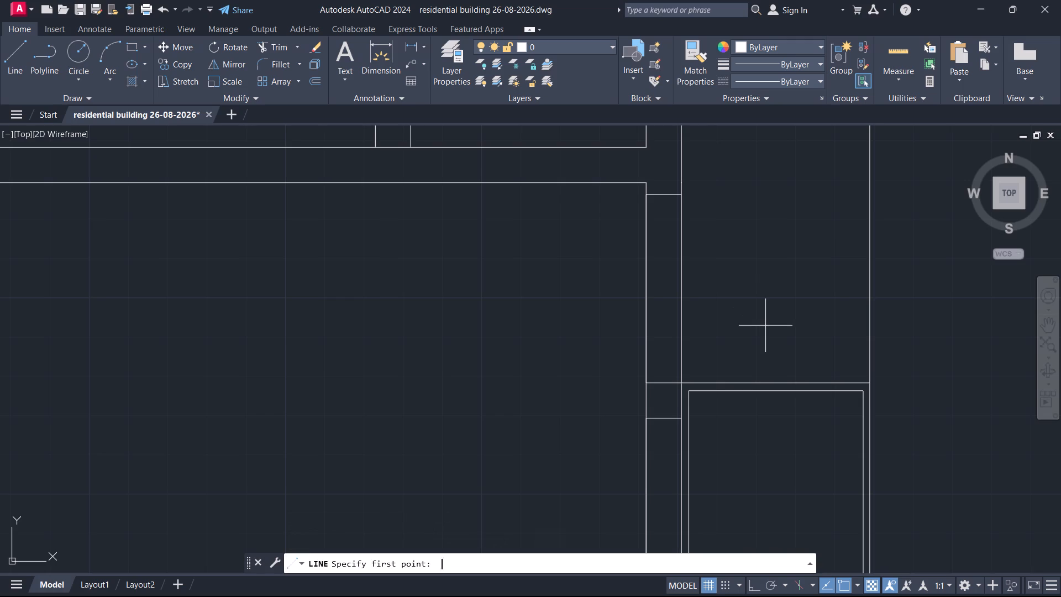
drag(778, 383, 780, 374)
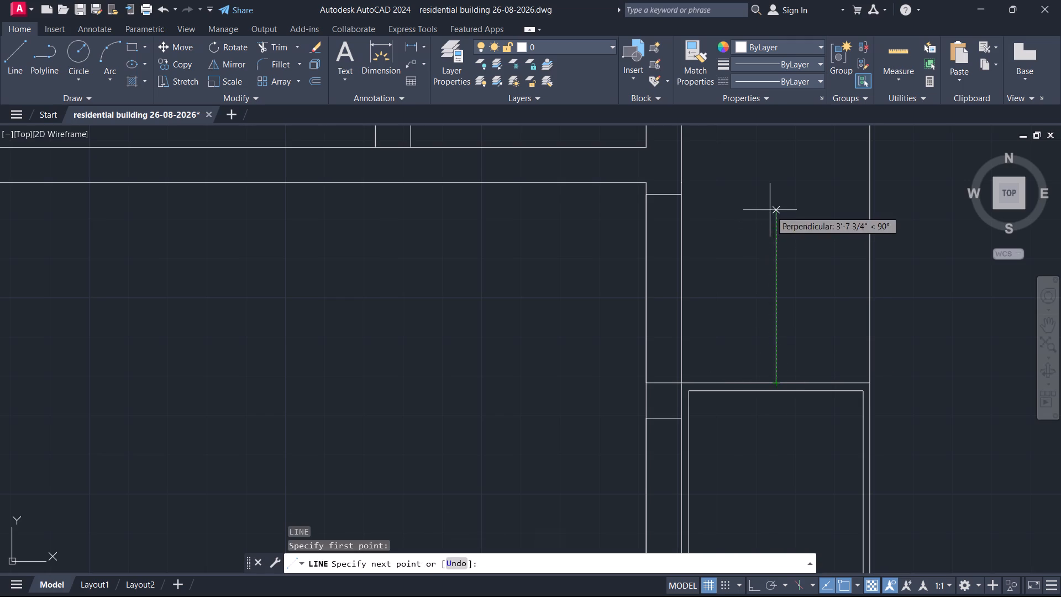
middle_drag(756, 253, 721, 436)
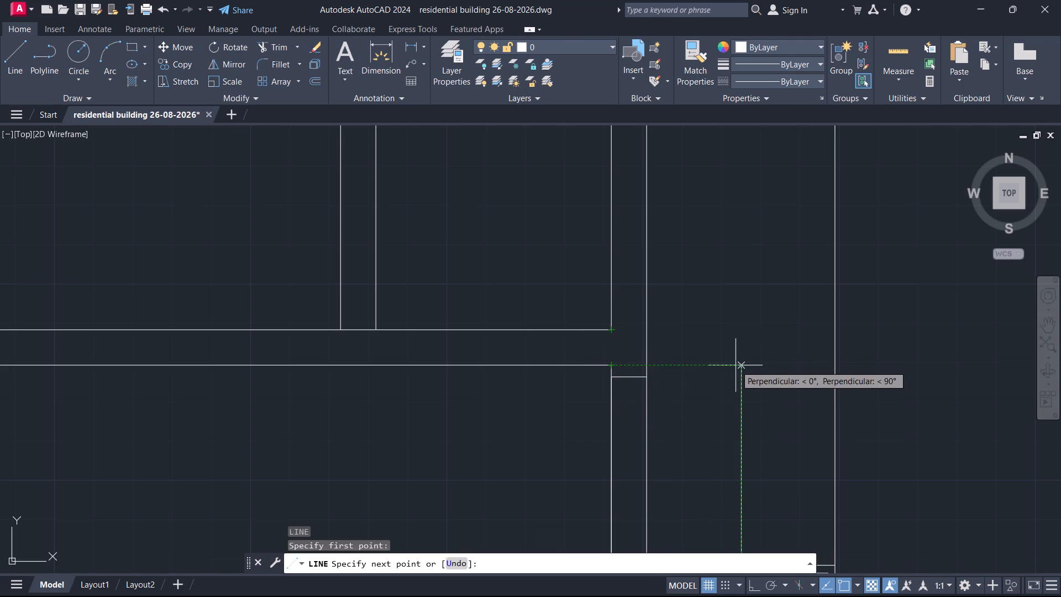
click(742, 366)
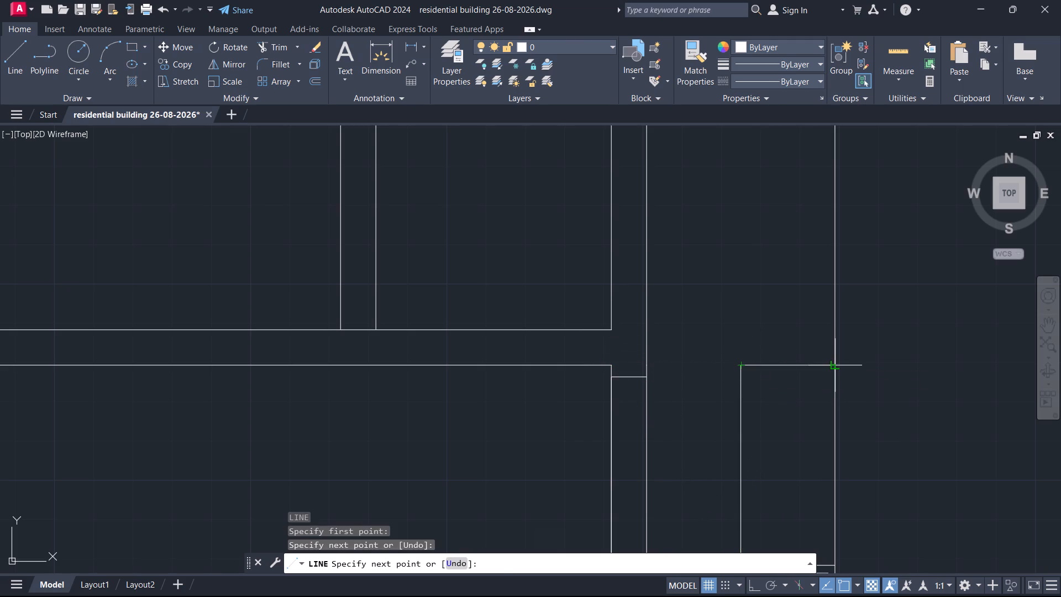
click(839, 364)
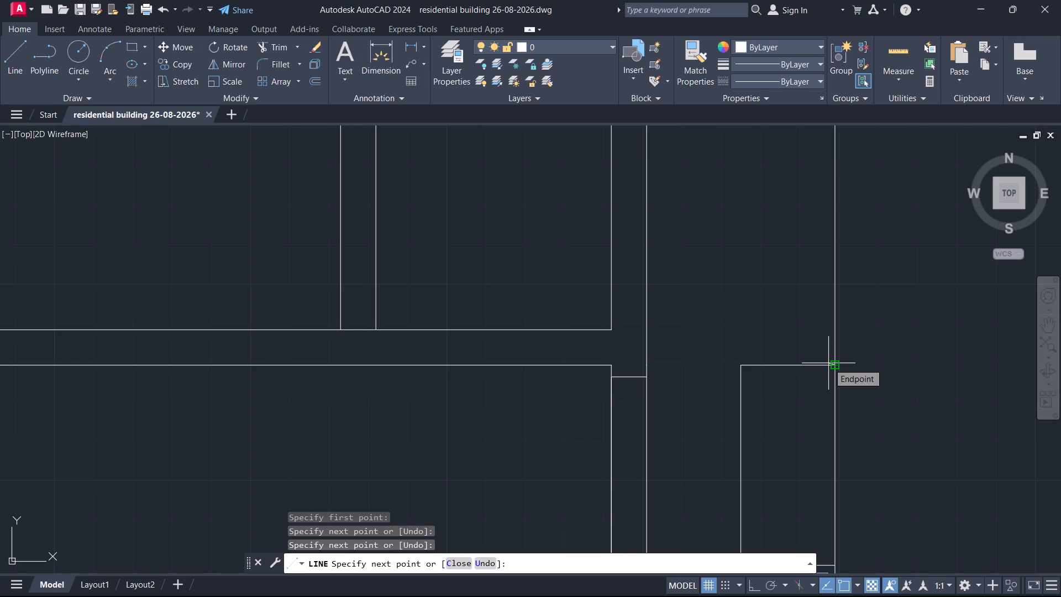
key(Escape)
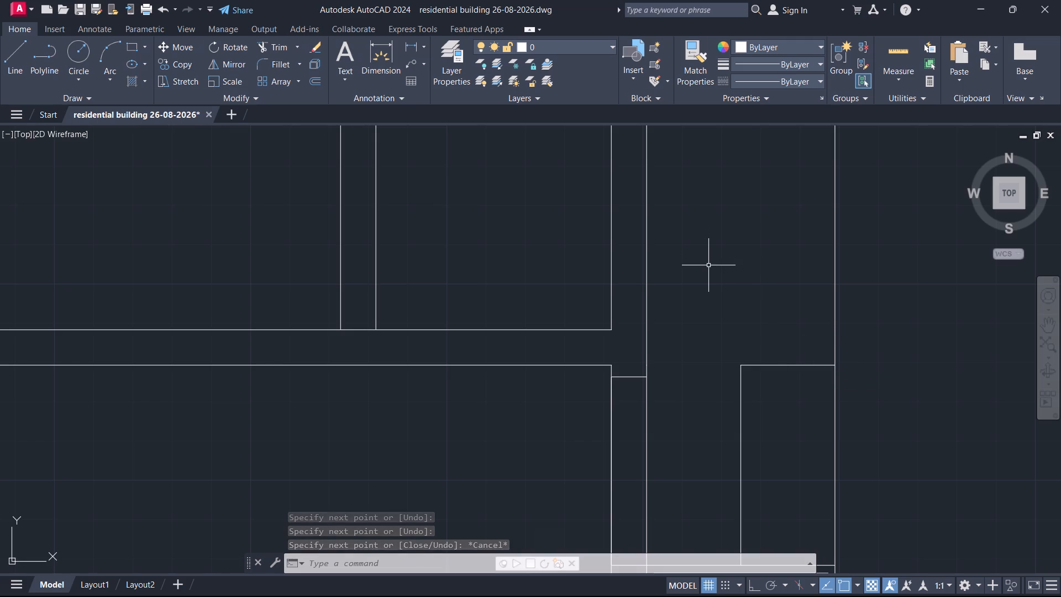
Examine the lower room, the narrow space between the two rooms and the adjoining strip, checking them against the whole plan.
scroll(710, 270, down, 1)
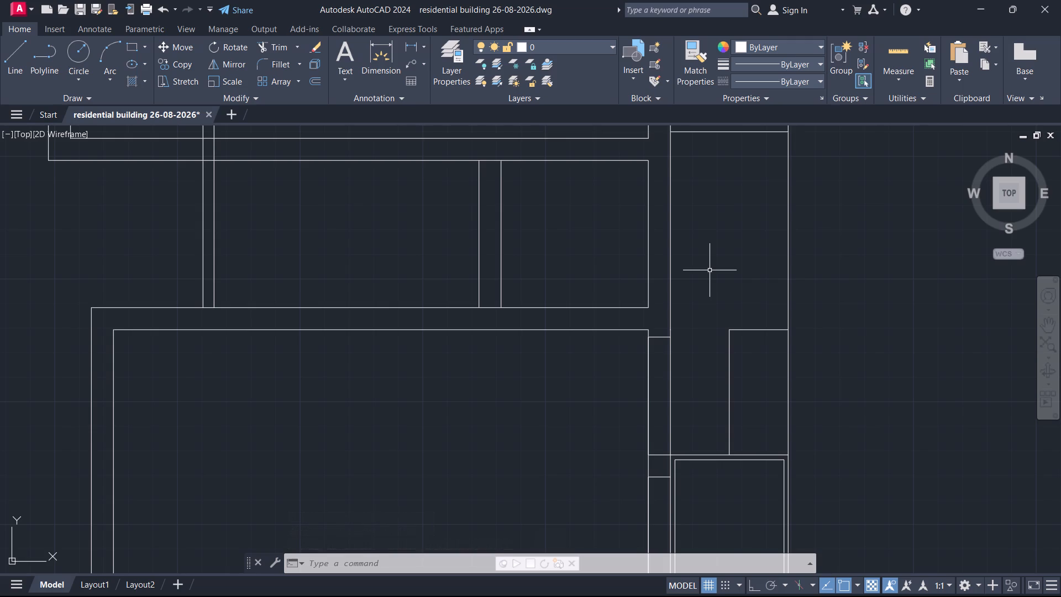
middle_drag(712, 271, 770, 257)
middle_click(770, 257)
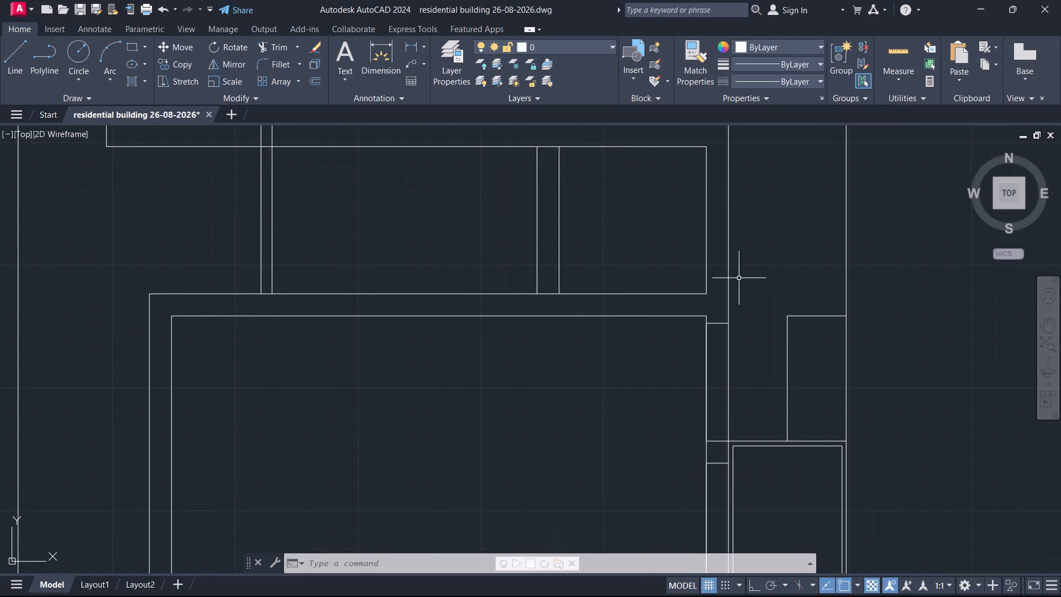
middle_drag(732, 280, 786, 245)
middle_drag(602, 369, 648, 315)
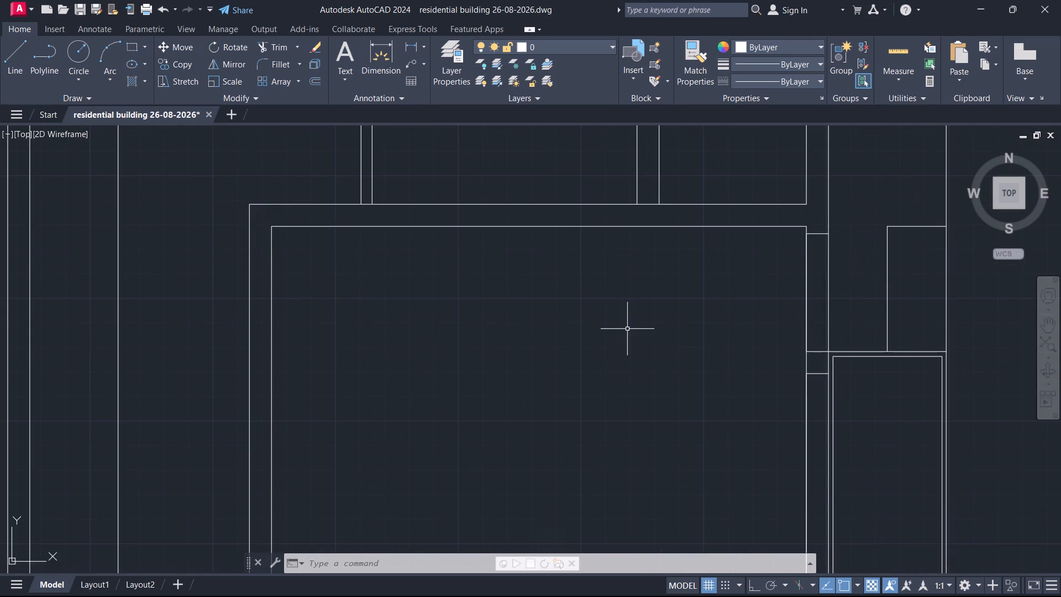
scroll(624, 331, down, 2)
middle_drag(624, 331, 624, 321)
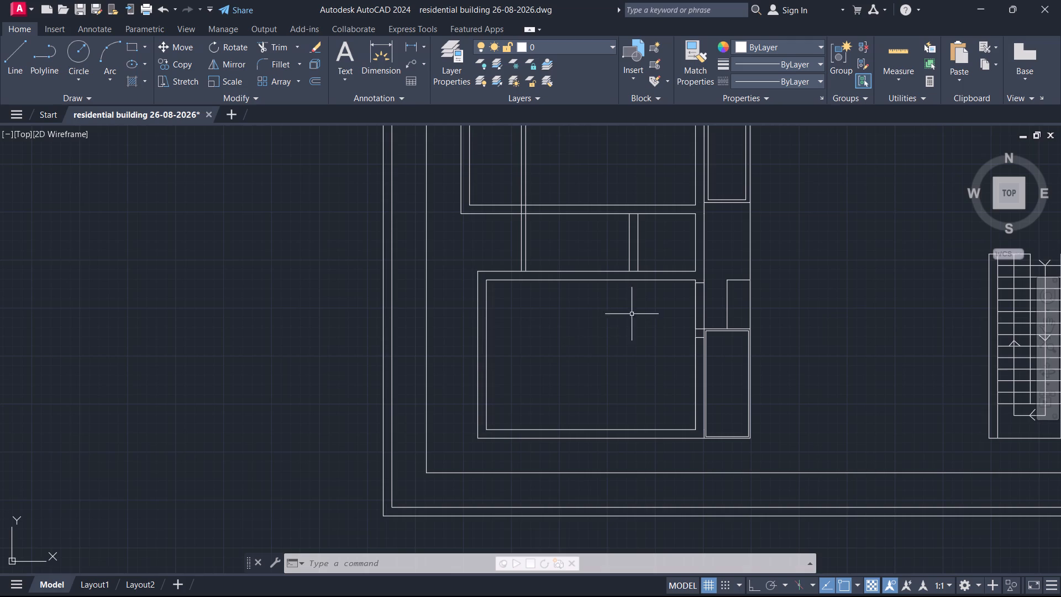
scroll(699, 295, up, 2)
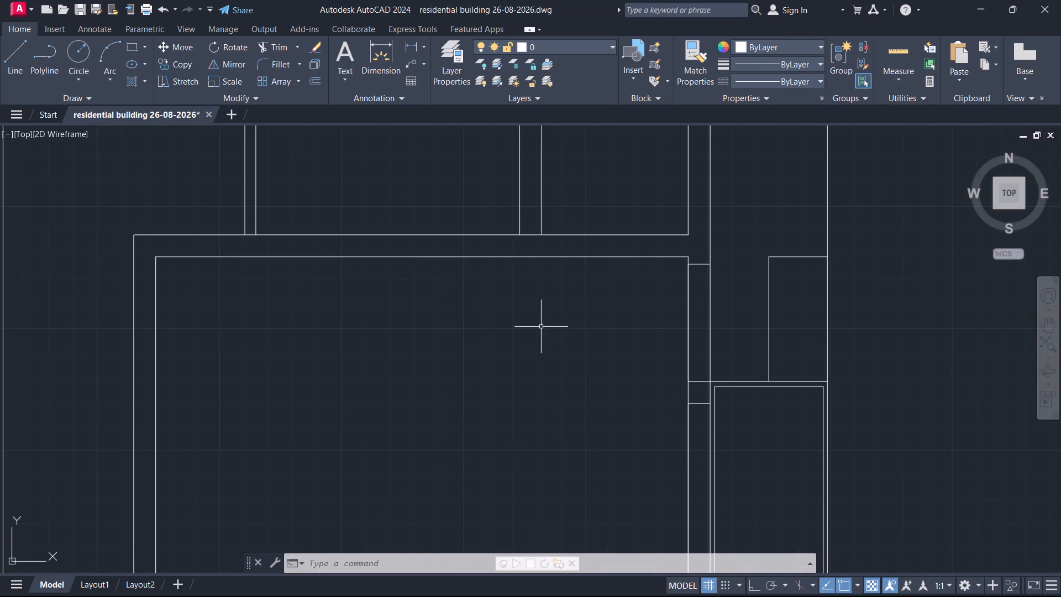
middle_drag(563, 282, 577, 254)
scroll(558, 295, down, 1)
middle_drag(530, 334, 554, 294)
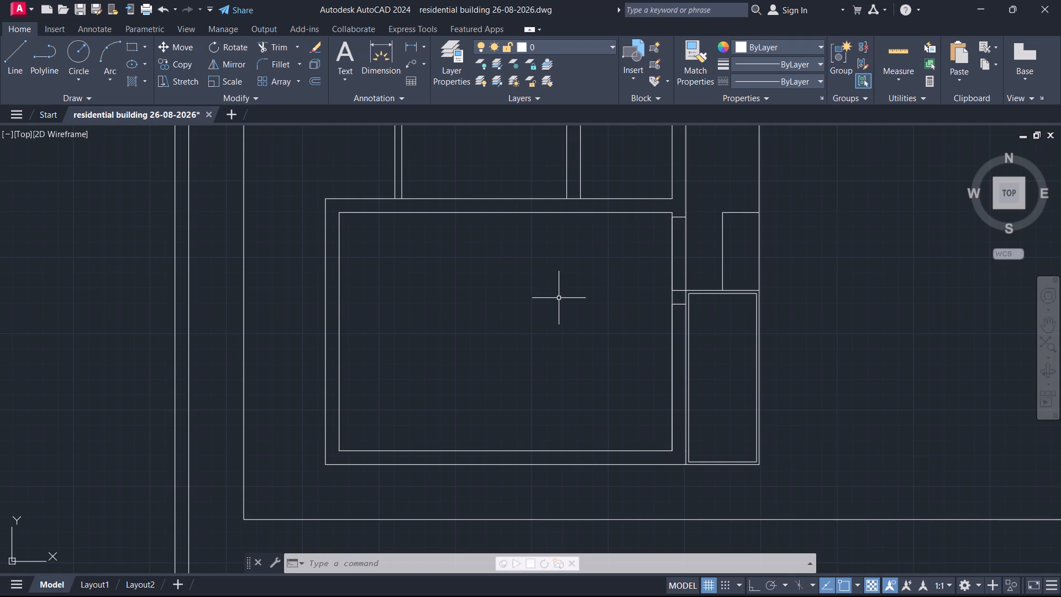
scroll(531, 303, down, 1)
middle_drag(531, 303, 529, 308)
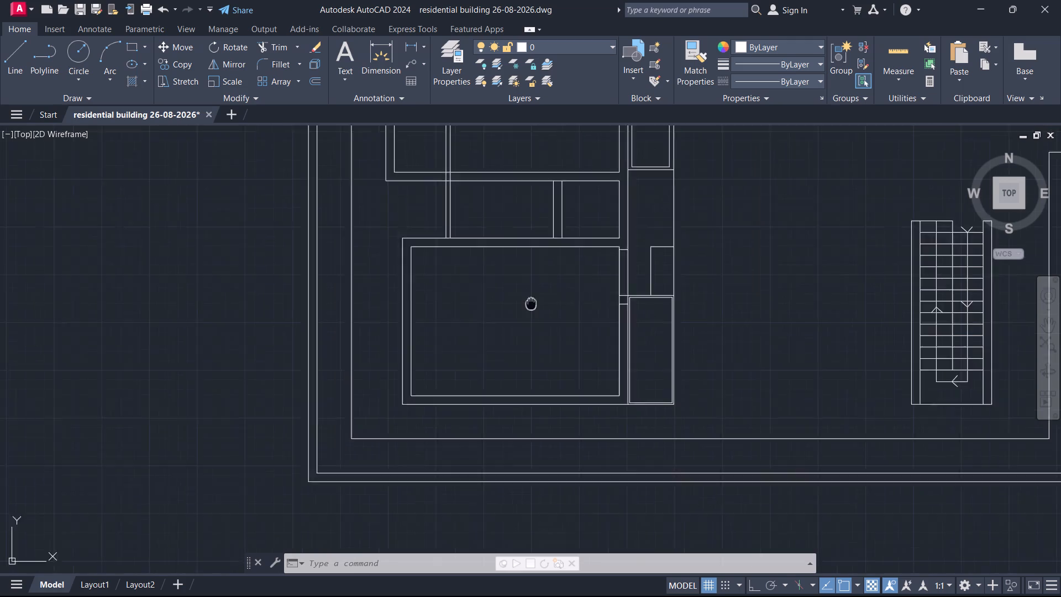
middle_drag(529, 308, 489, 368)
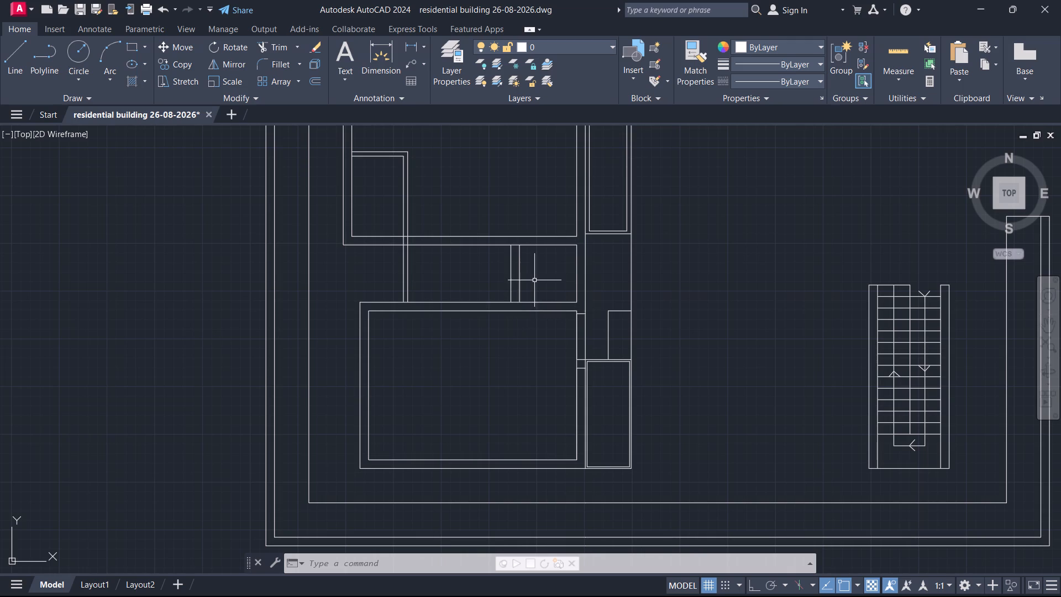
scroll(534, 277, up, 1)
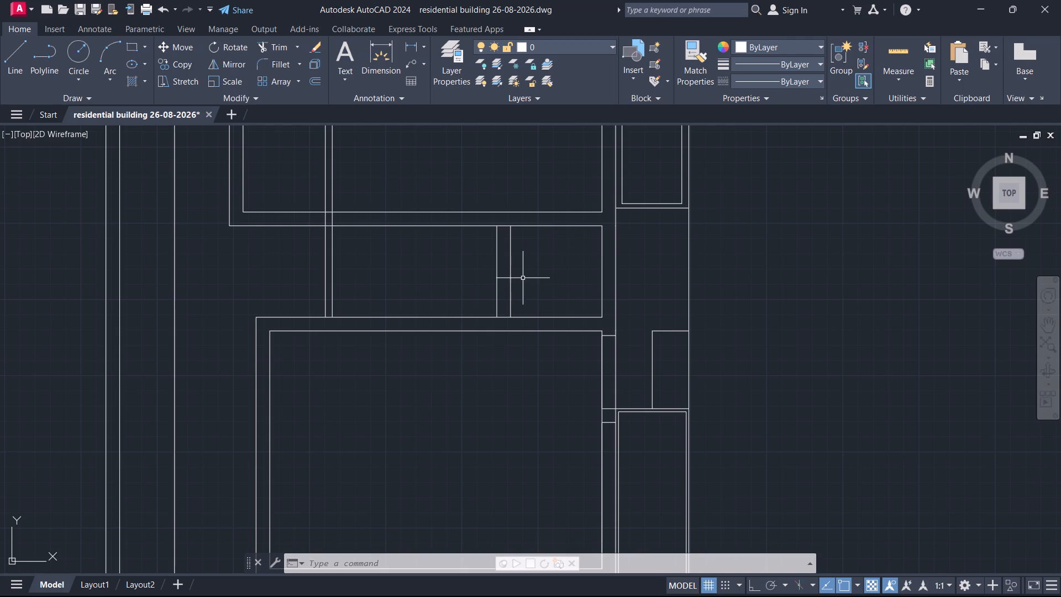
scroll(536, 270, up, 1)
middle_drag(536, 270, 532, 303)
middle_drag(532, 303, 549, 295)
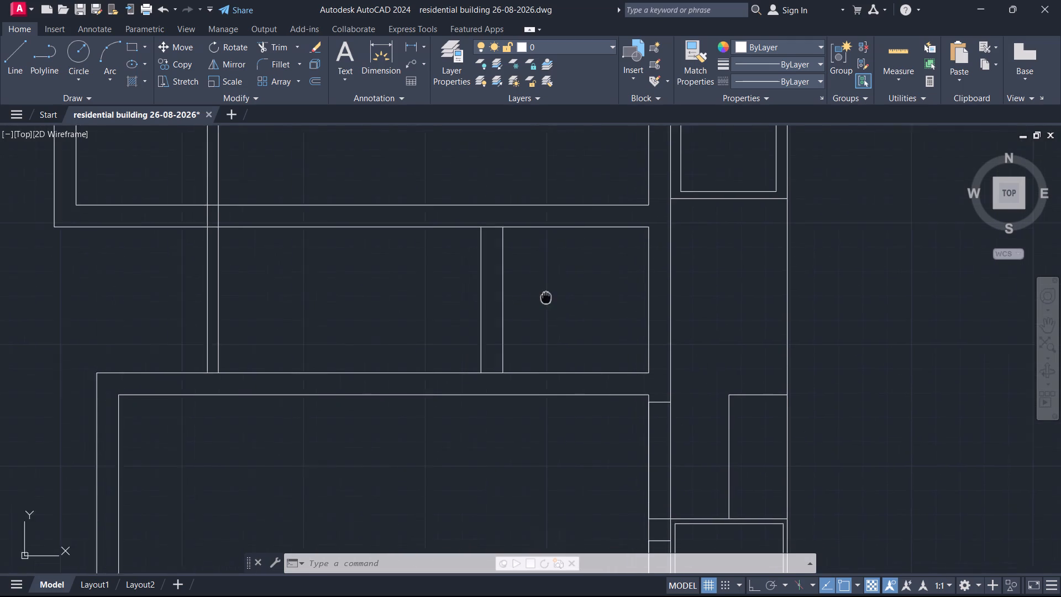
middle_drag(549, 295, 565, 290)
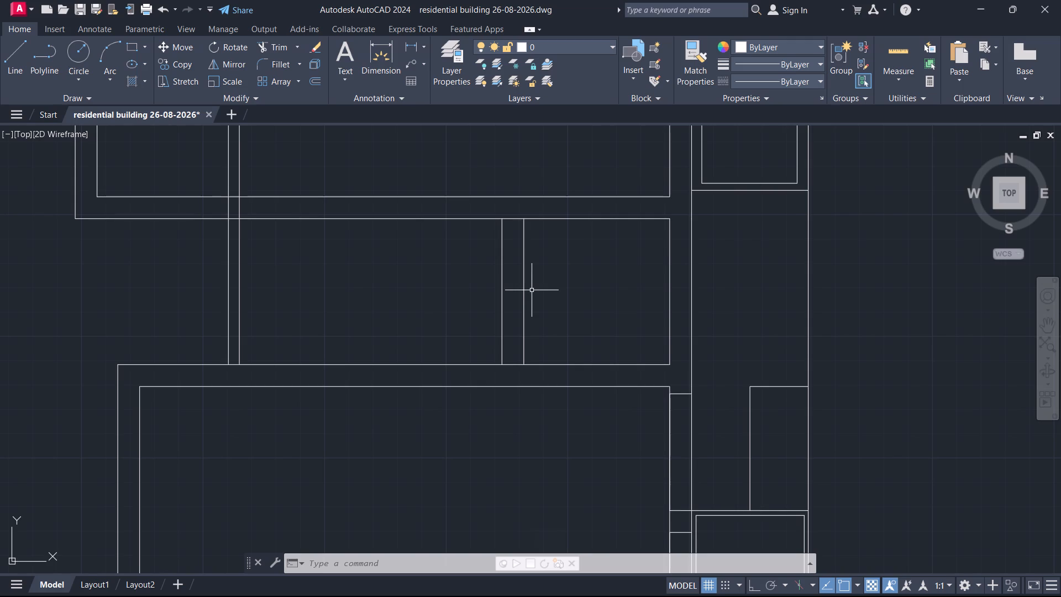
scroll(451, 344, down, 3)
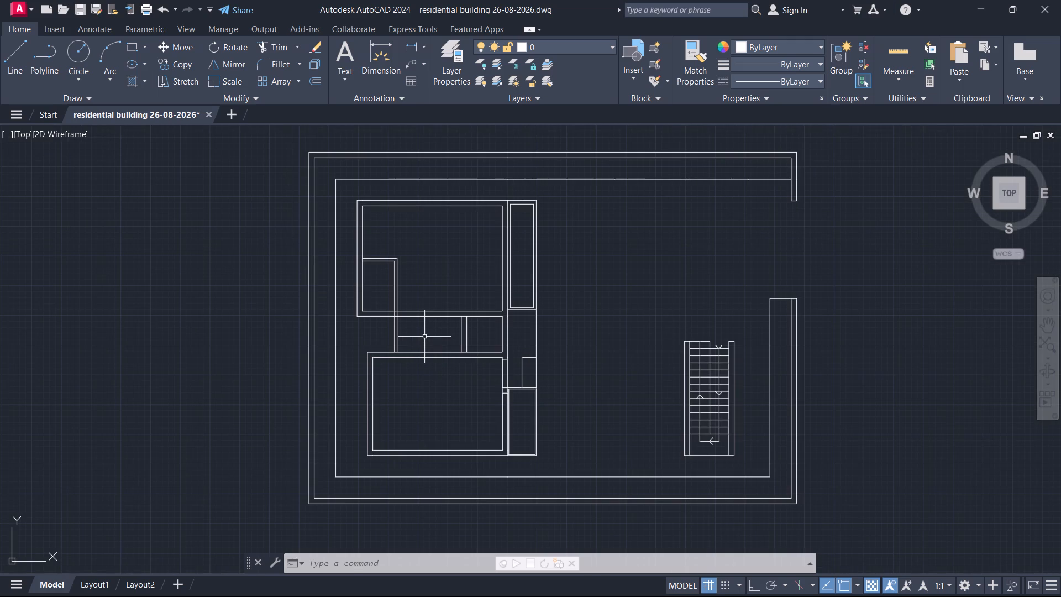
Offset the short top end line of the staircase's right wall 3' downward within the wall.
scroll(737, 371, up, 1)
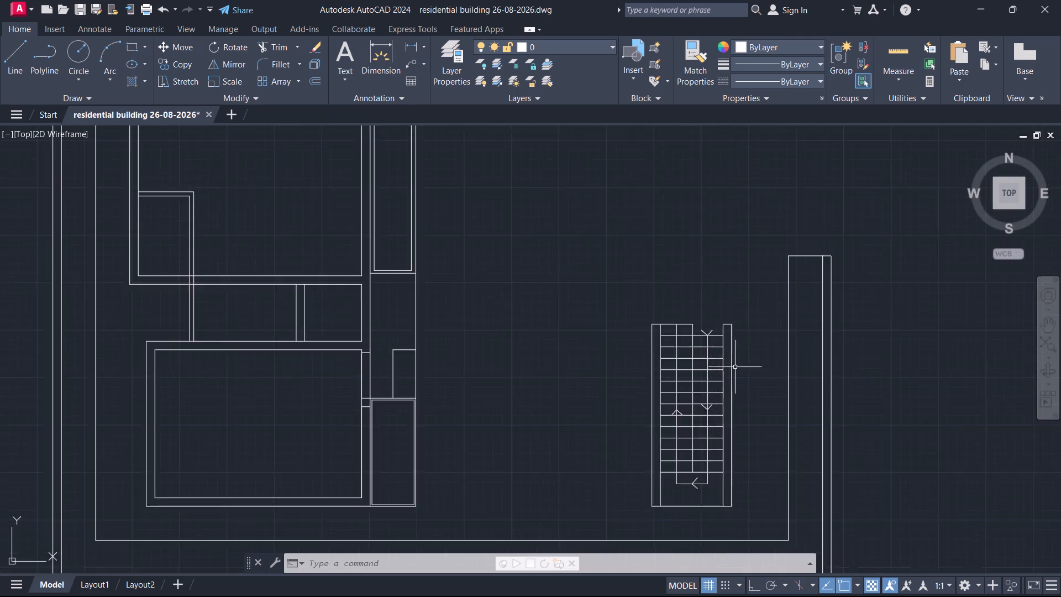
scroll(735, 366, up, 1)
middle_drag(748, 365, 727, 285)
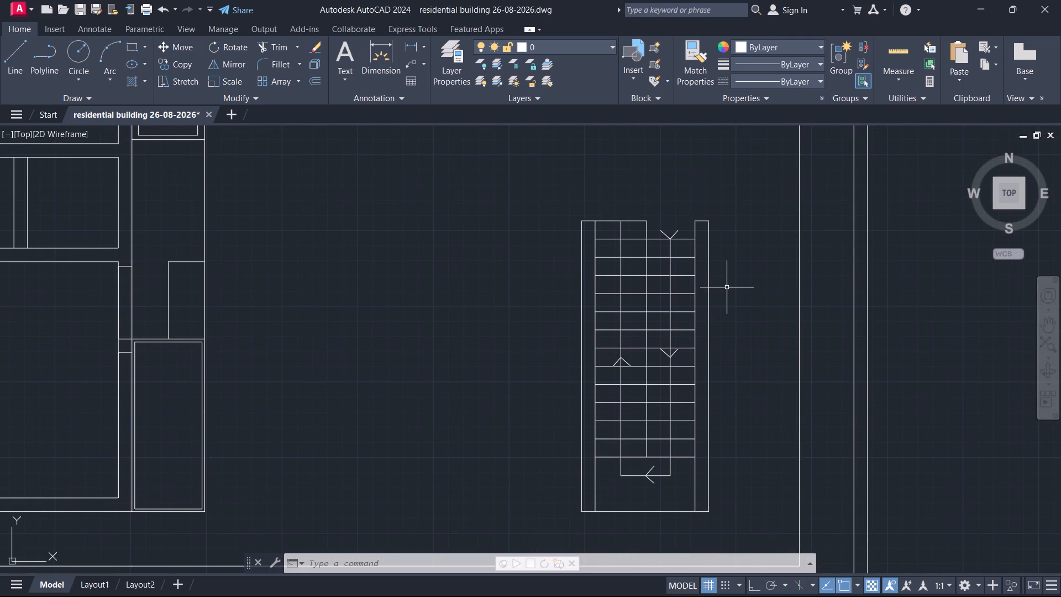
scroll(691, 271, up, 2)
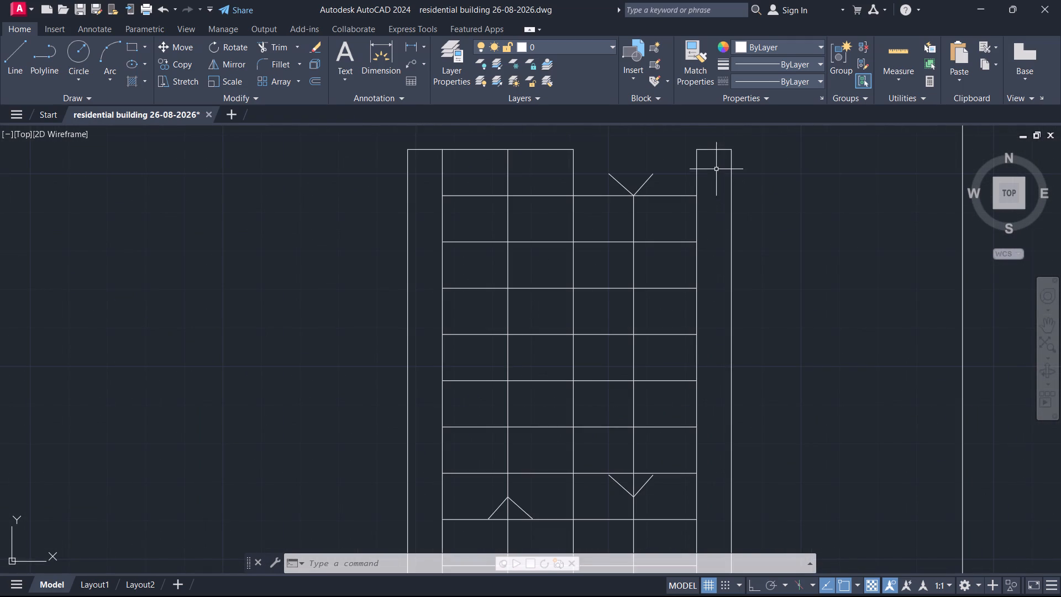
click(716, 149)
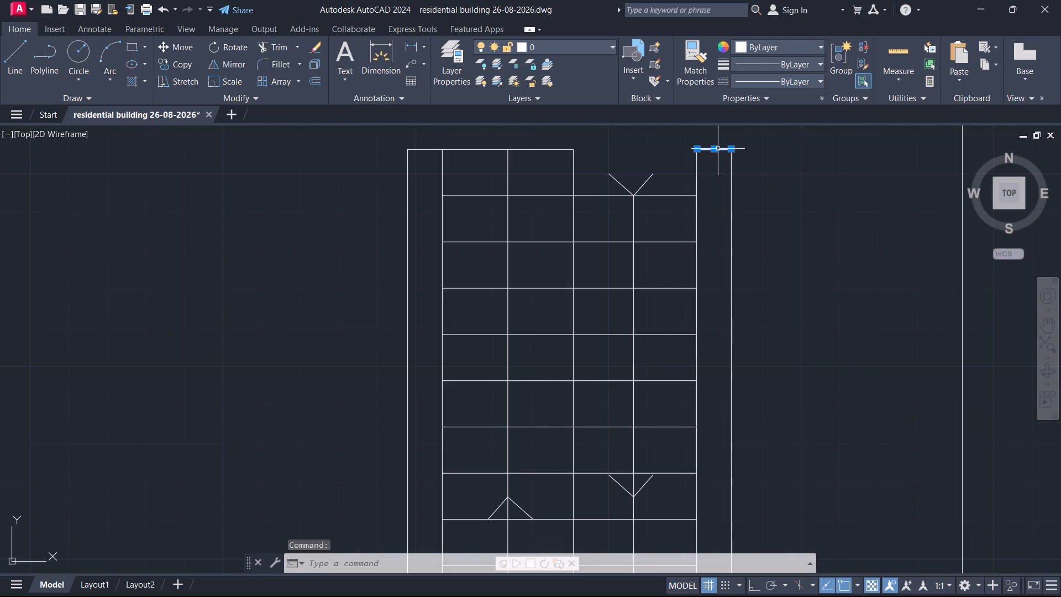
key(o)
key(Return)
click(718, 149)
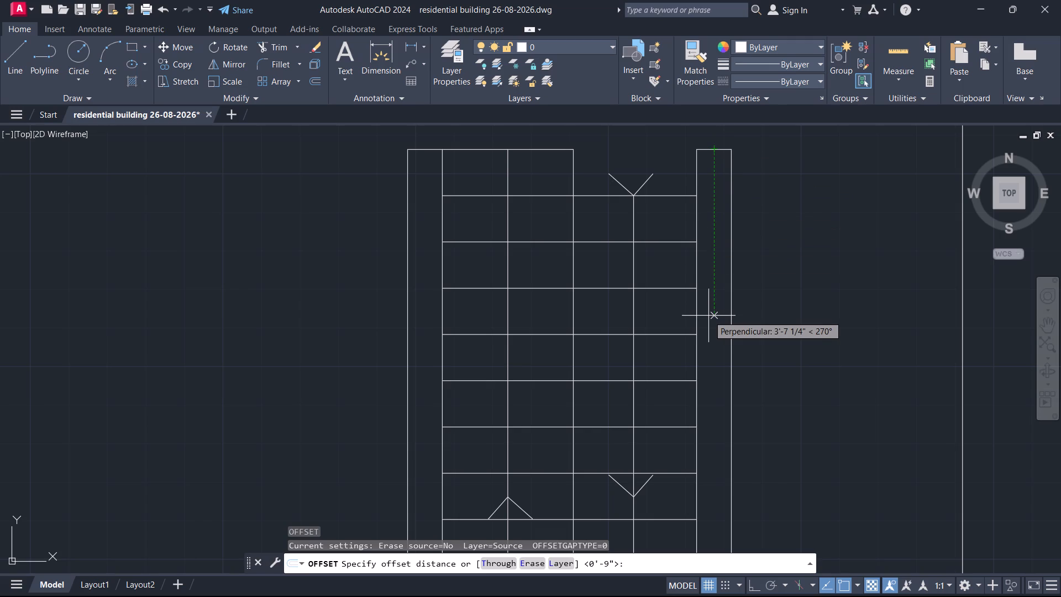
text(3')
key(Return)
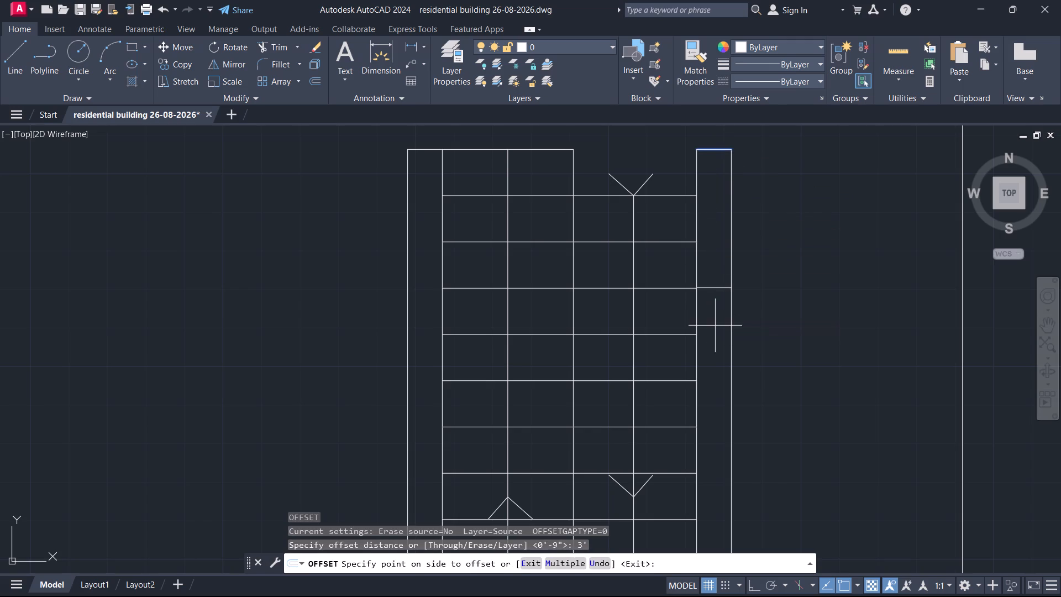
click(715, 326)
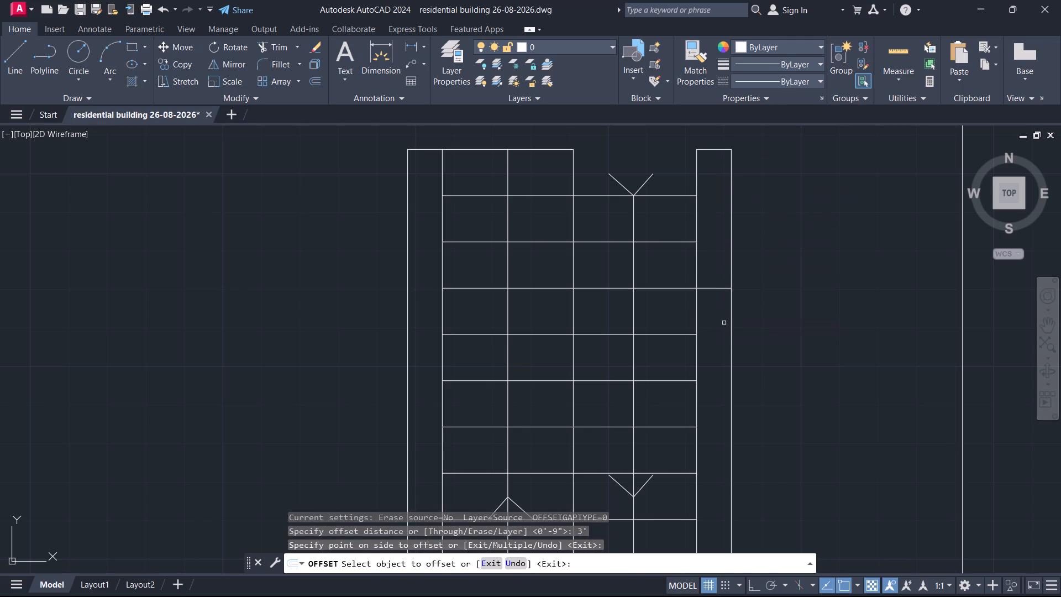
key(space)
Offset the new division line in the staircase's right wall 4" downward.
key(space)
click(713, 286)
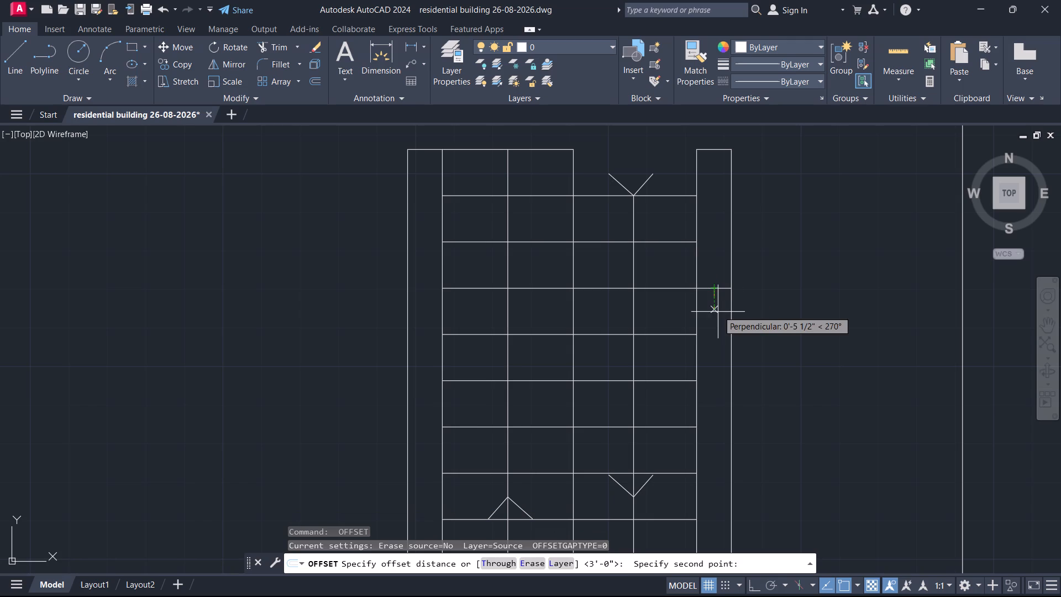
text(4")
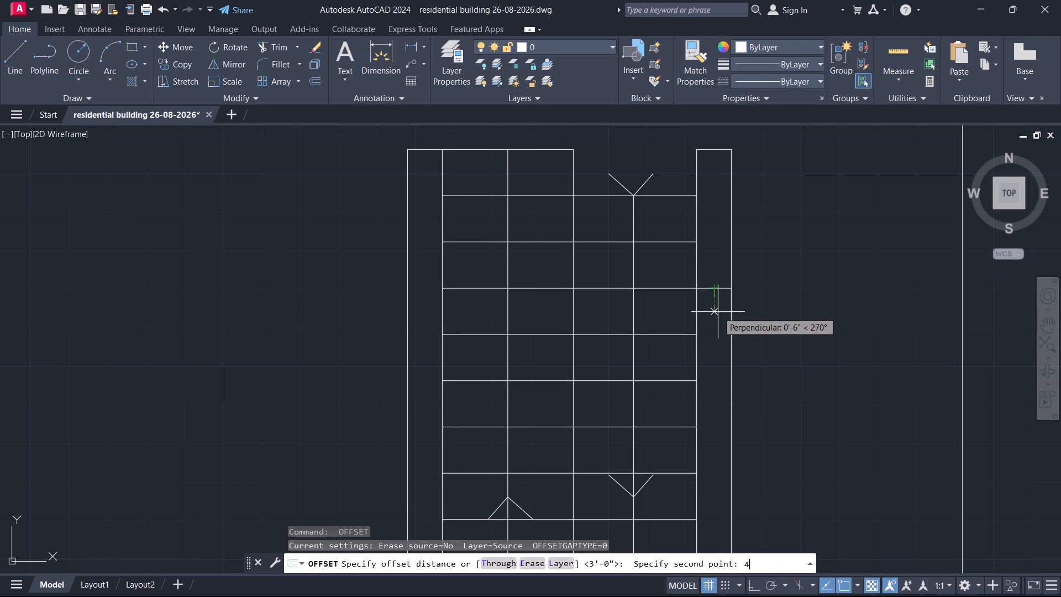
key(Return)
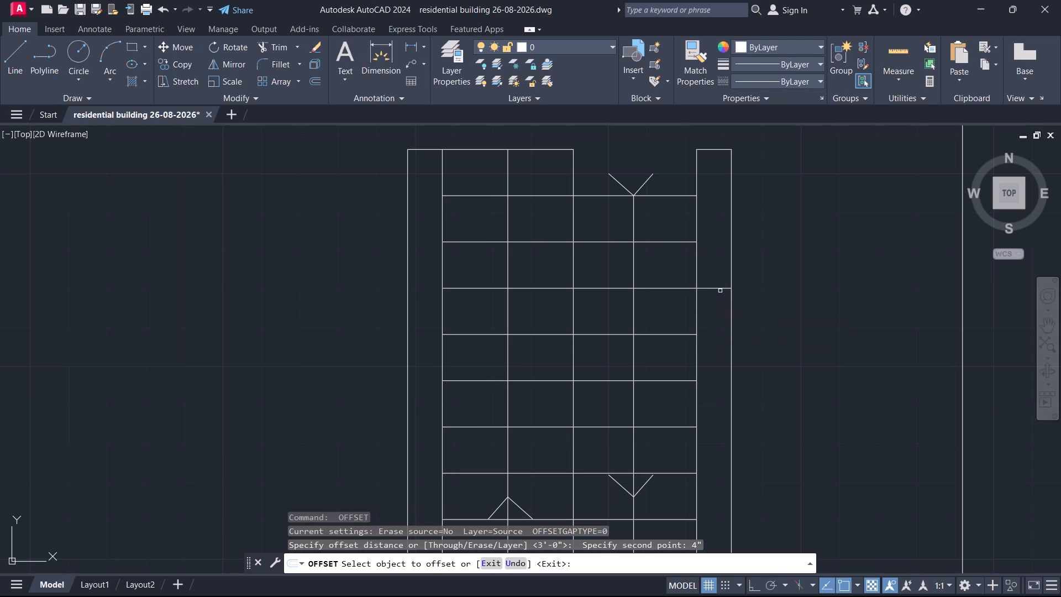
click(722, 289)
click(721, 312)
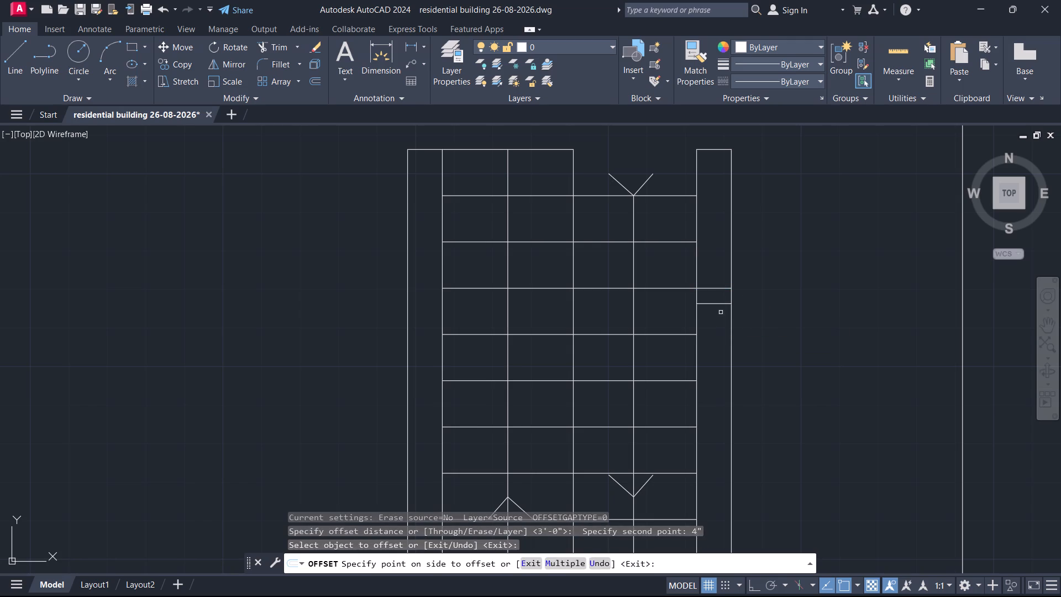
key(space)
Offset the lower line of the 4" division in the staircase's right wall 3' downward.
key(space)
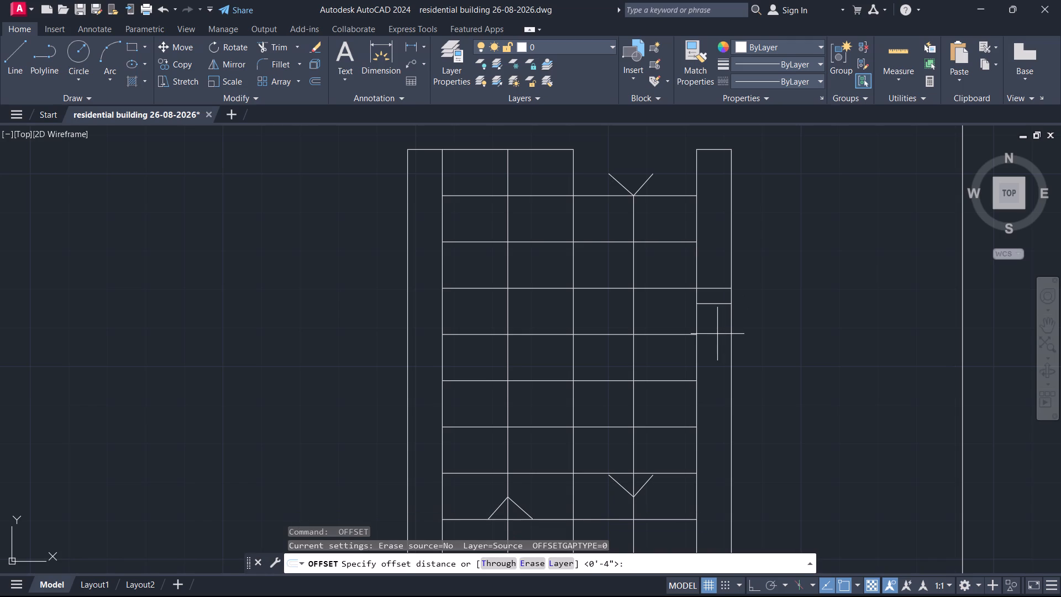
click(719, 306)
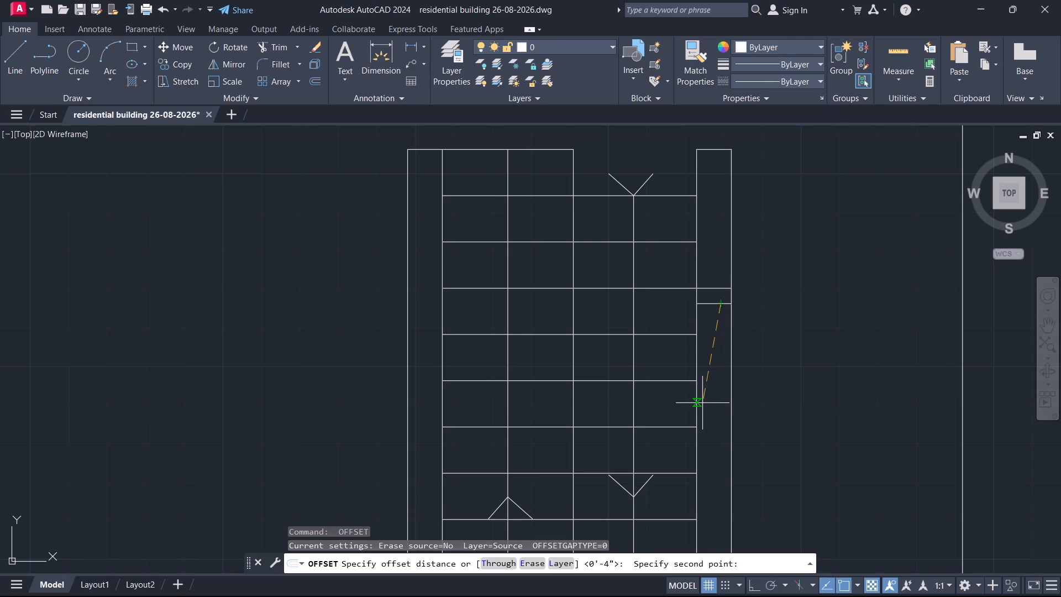
middle_drag(712, 401, 692, 298)
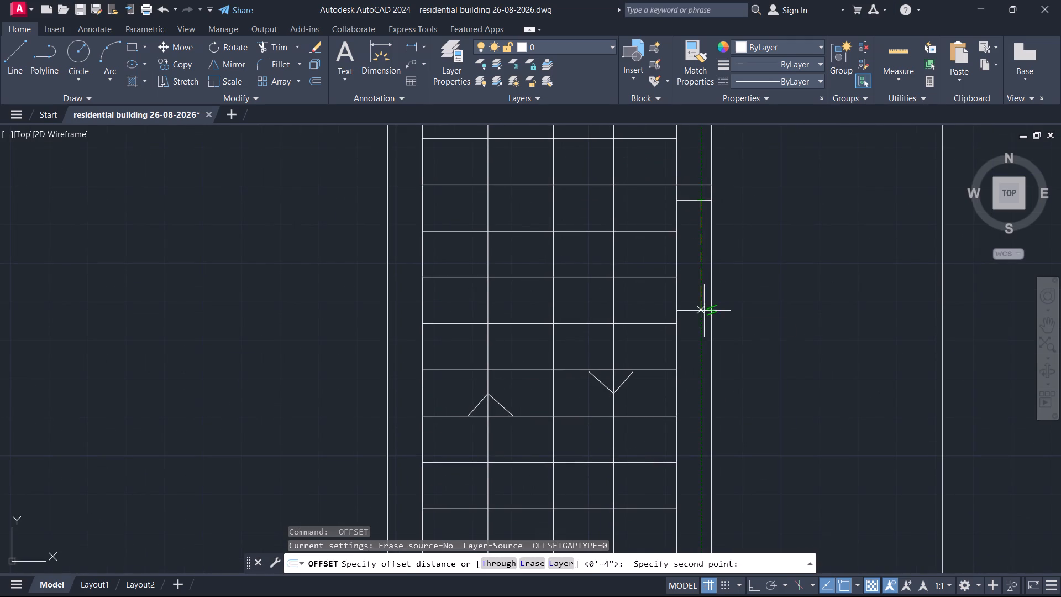
text(3')
key(Return)
click(687, 200)
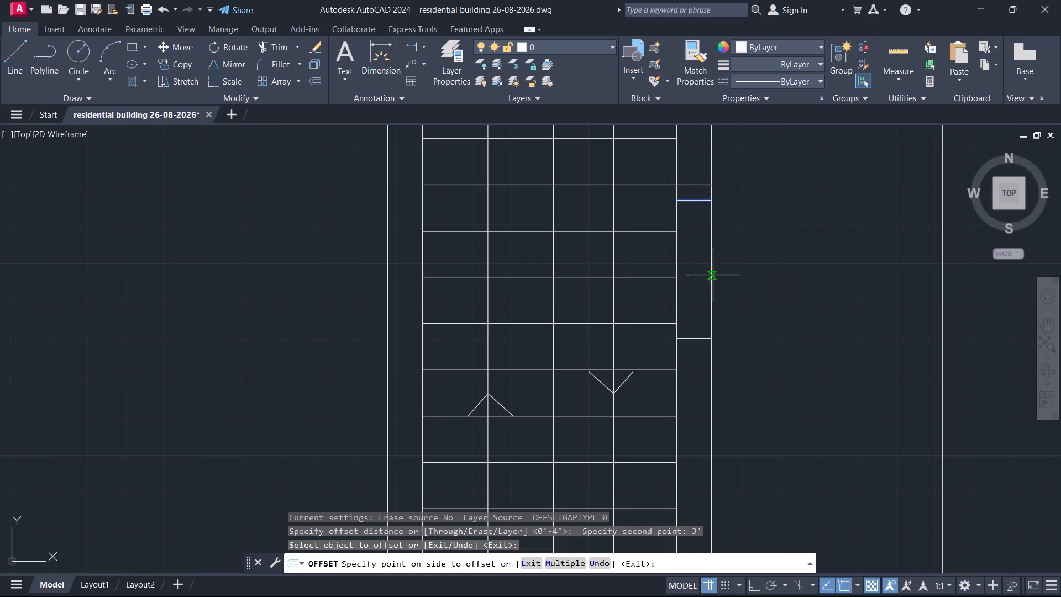
click(699, 364)
key(space)
Offset the lowest division line in the staircase's right wall 4" downward to form the second thin division.
key(space)
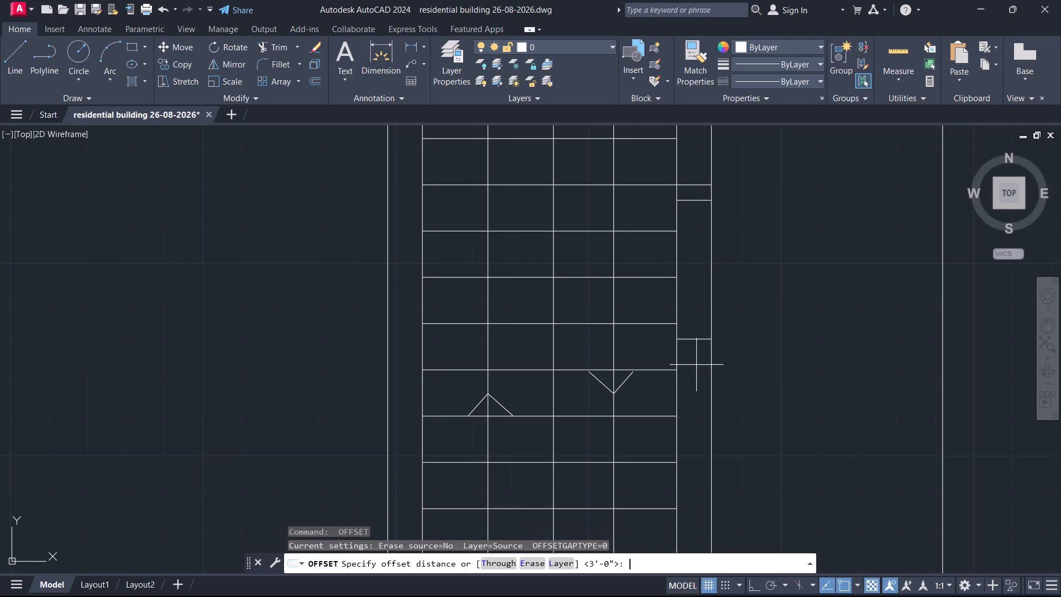
click(694, 339)
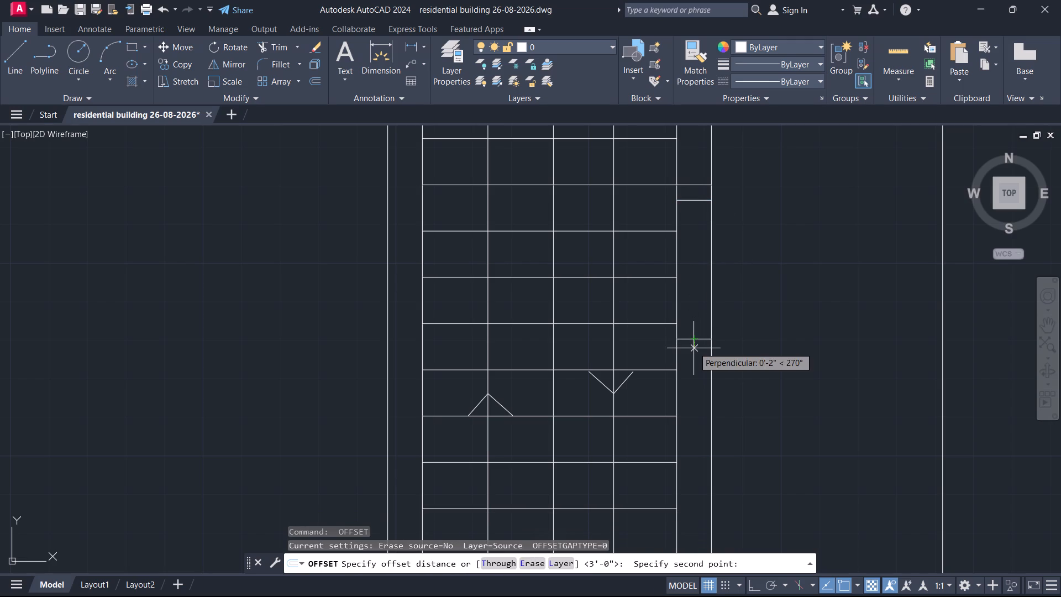
text(4")
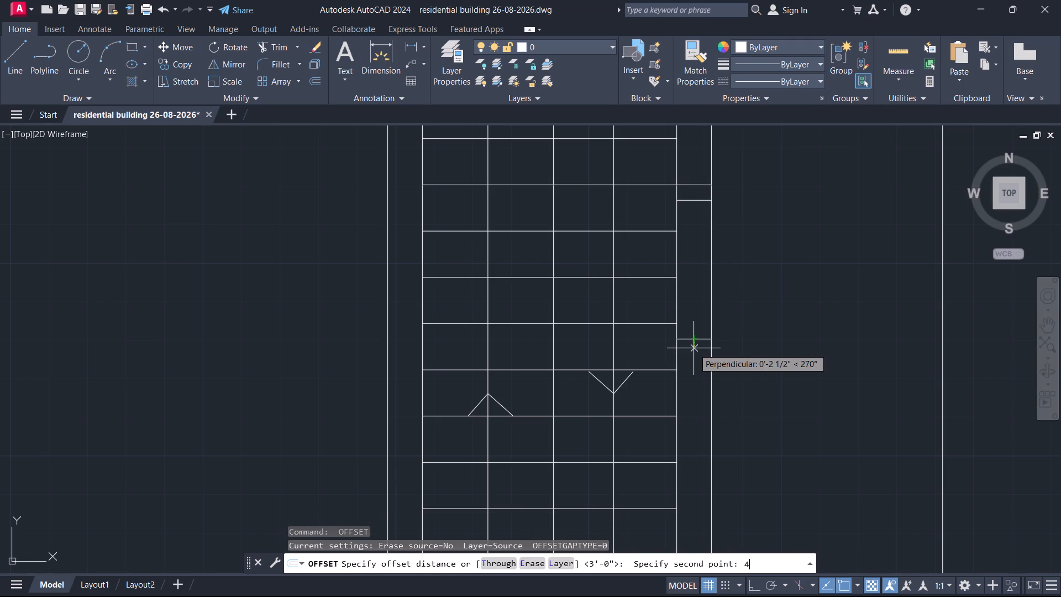
key(Return)
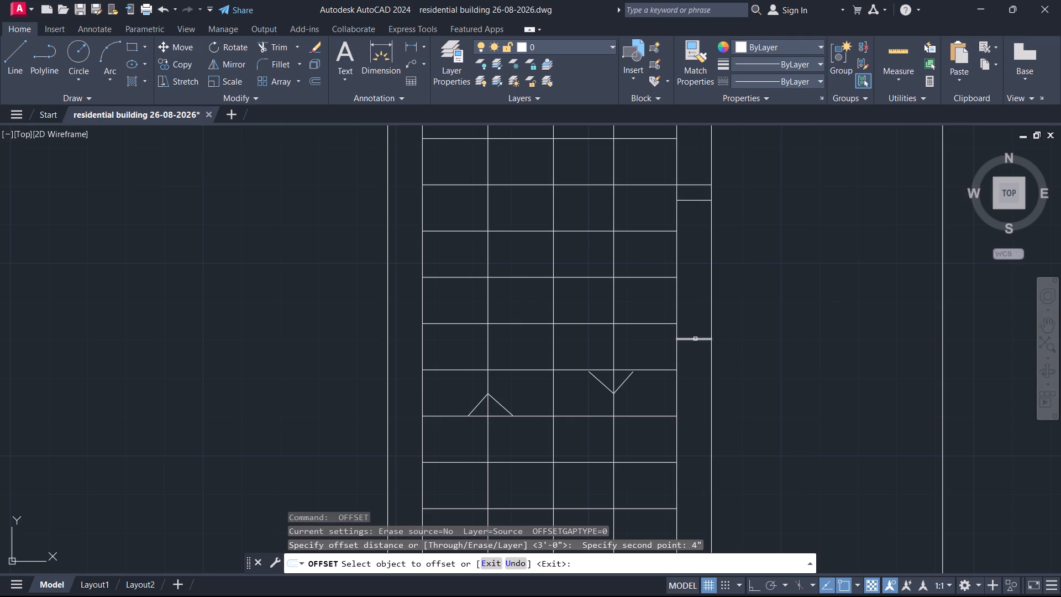
click(695, 339)
click(696, 358)
middle_drag(695, 390, 684, 360)
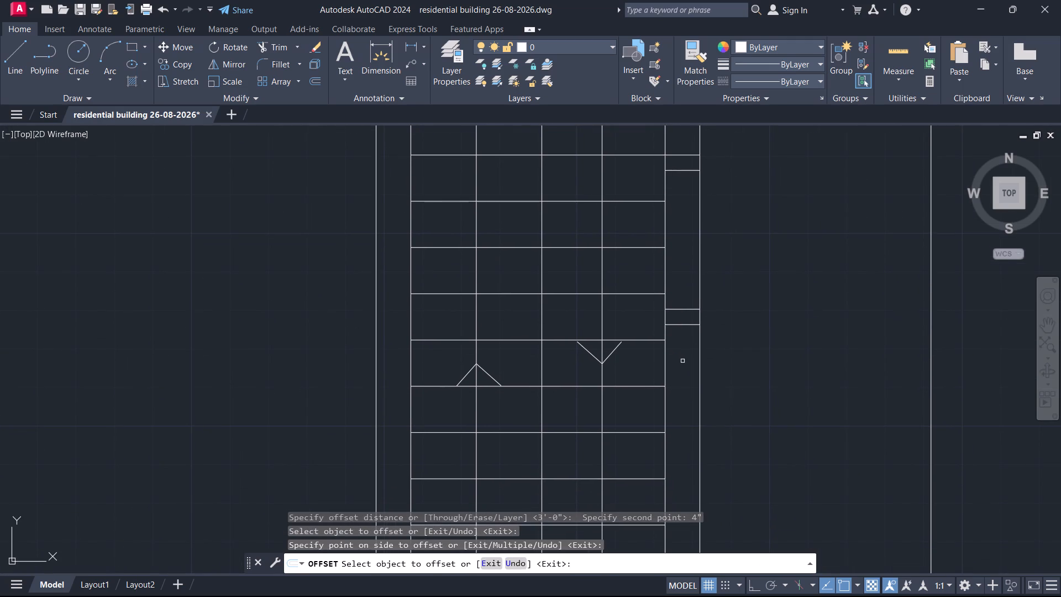
key(space)
Offset the lower line of the second 4" division in the staircase's right wall 3' downward.
key(space)
click(682, 325)
middle_drag(682, 488, 684, 445)
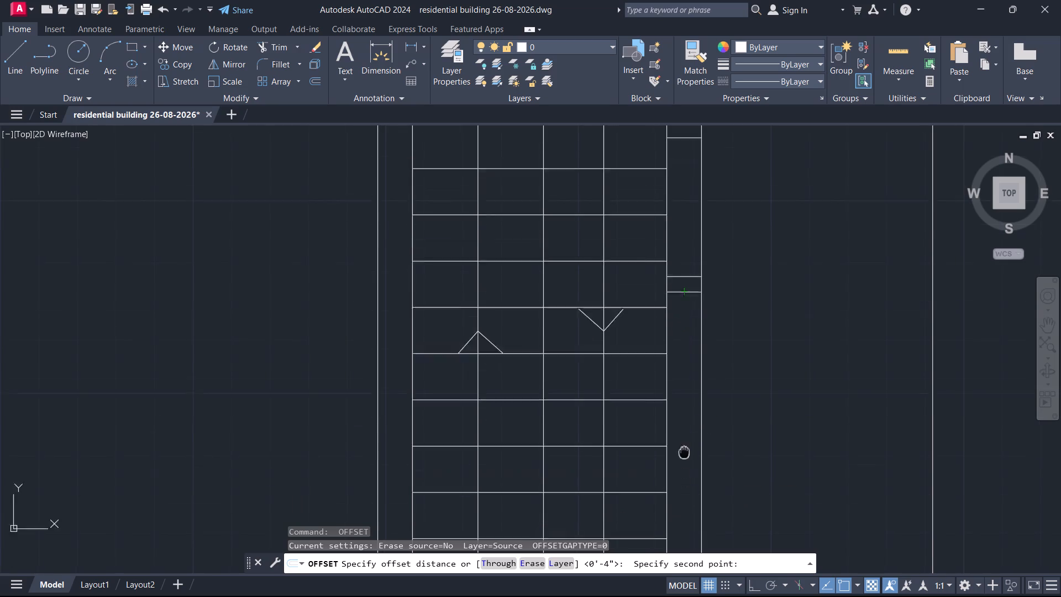
middle_drag(684, 445, 680, 402)
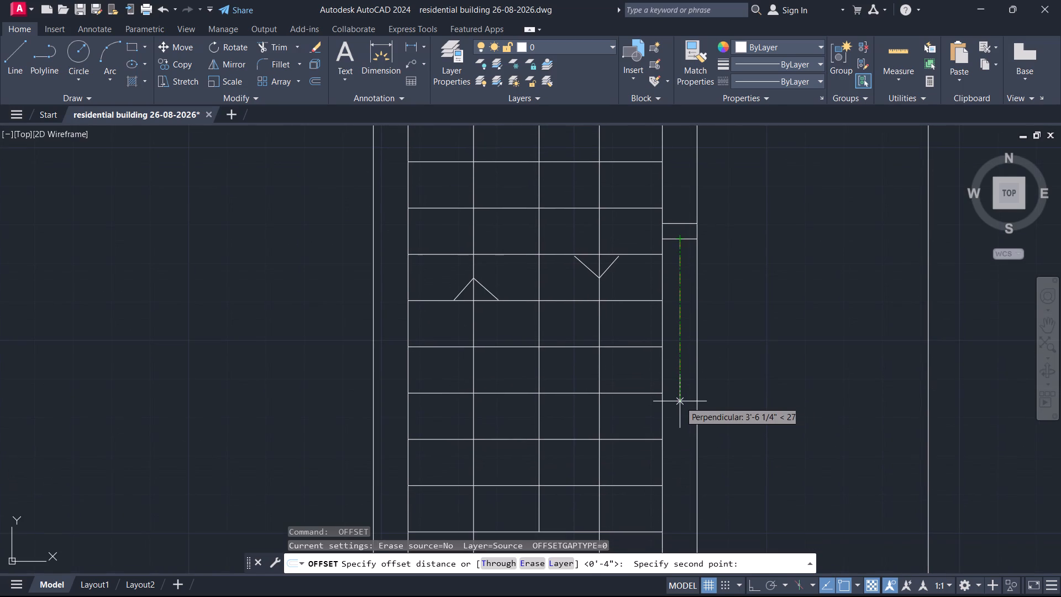
text(3')
key(Return)
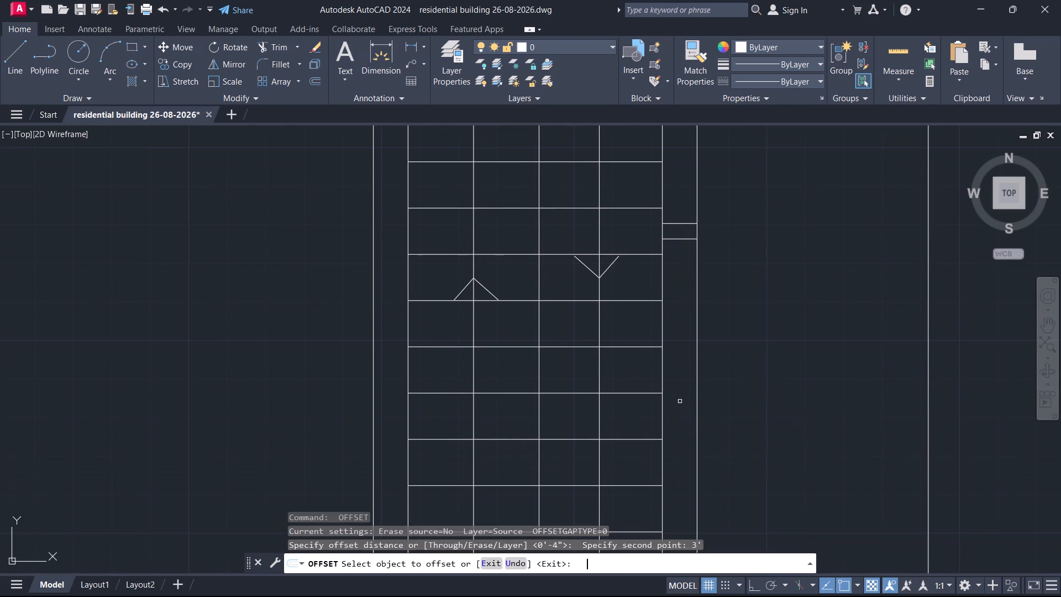
click(679, 239)
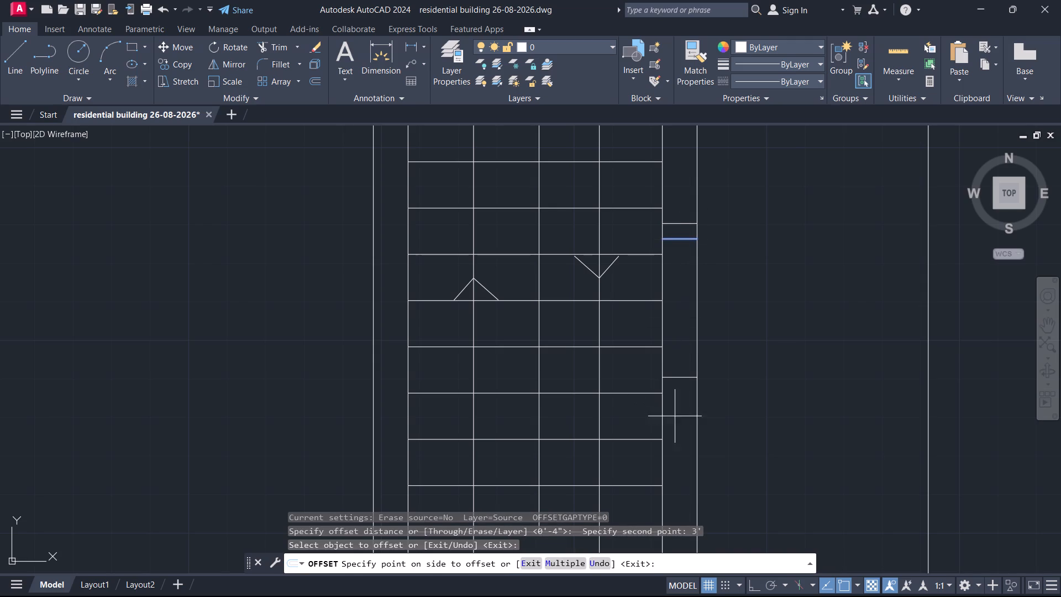
click(678, 417)
key(space)
Offset the lowest division line in the staircase's right wall 4" downward to form the third thin division.
key(space)
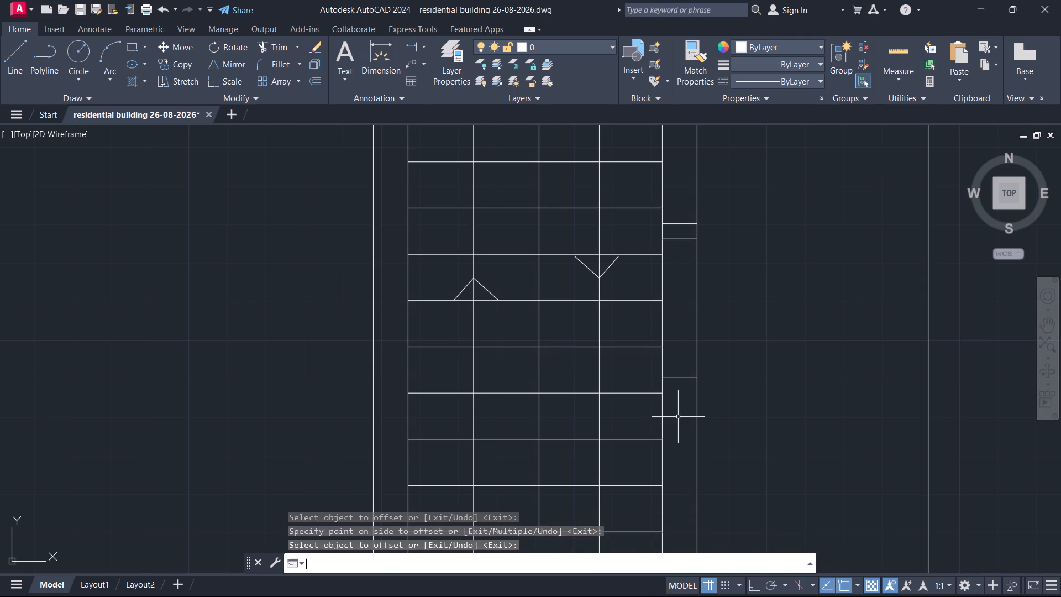
click(685, 375)
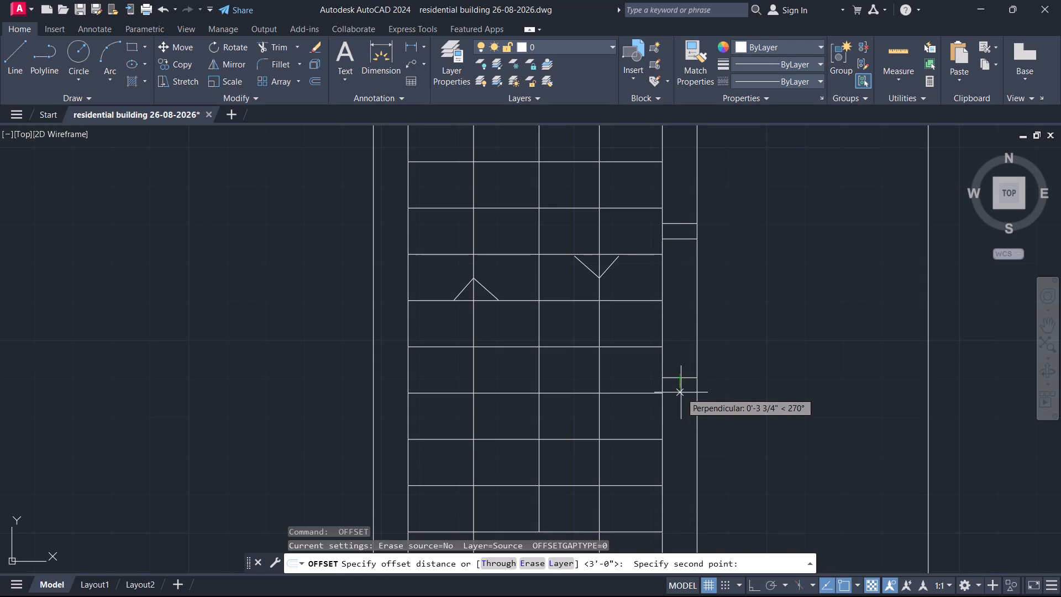
text(4")
key(Return)
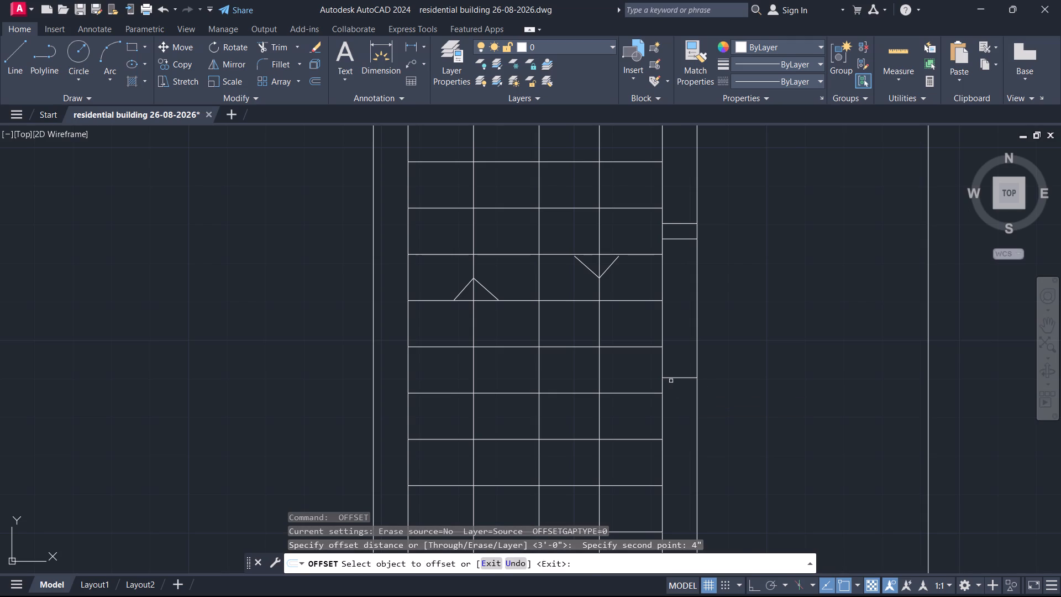
click(677, 378)
click(681, 423)
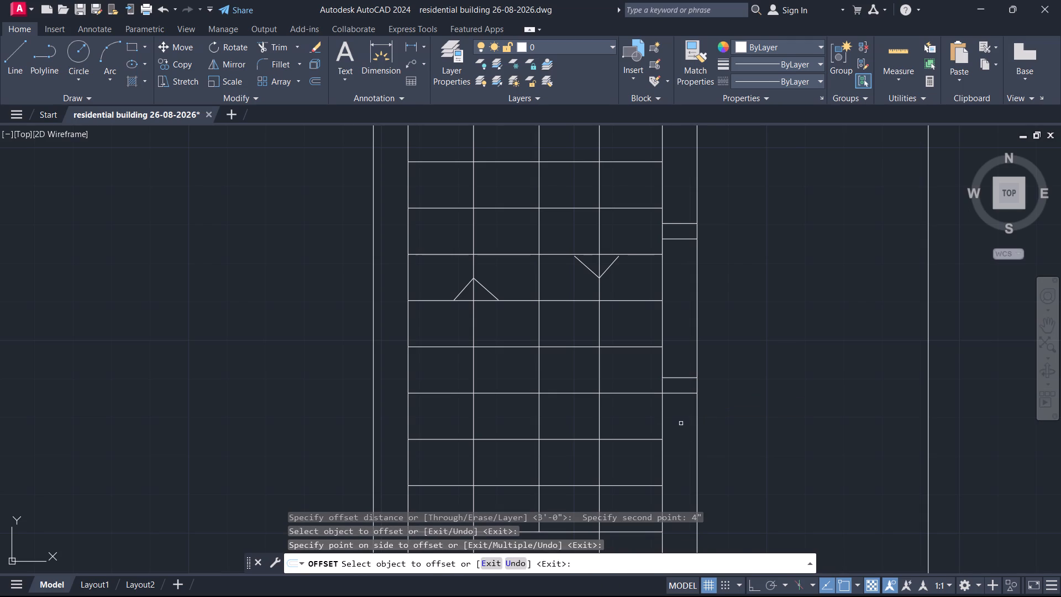
middle_drag(680, 424, 681, 345)
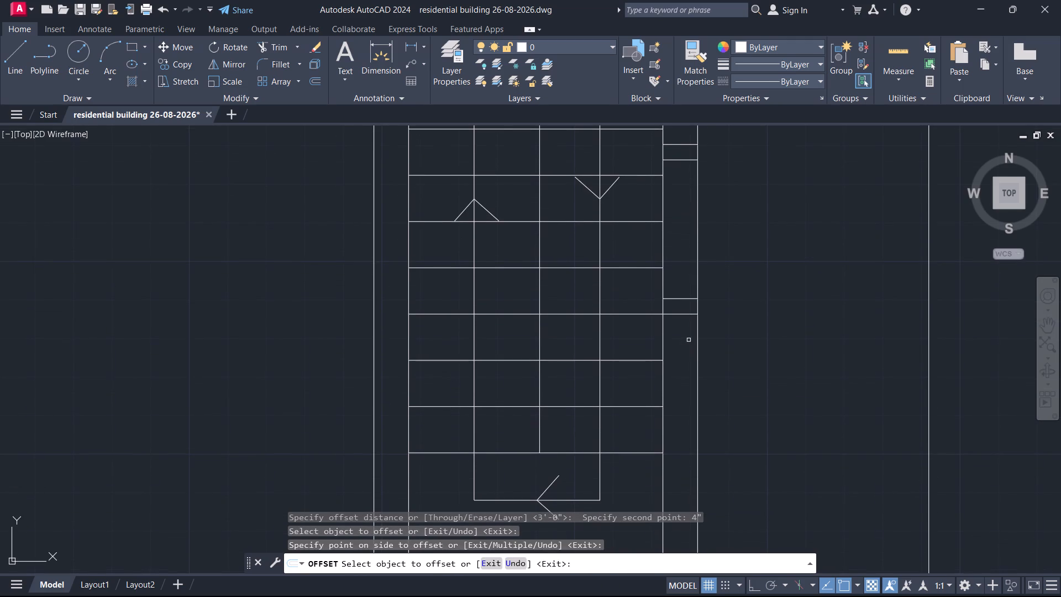
scroll(685, 331, down, 1)
middle_drag(684, 332, 680, 321)
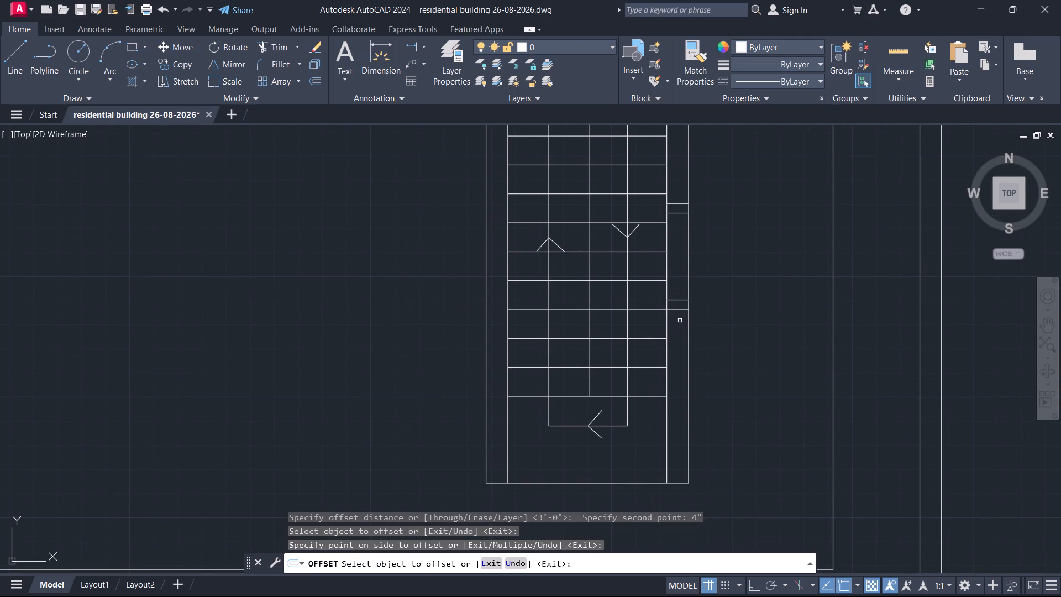
key(space)
Offset the lower line of the third 4" division in the staircase's right wall 5'3" downward.
key(space)
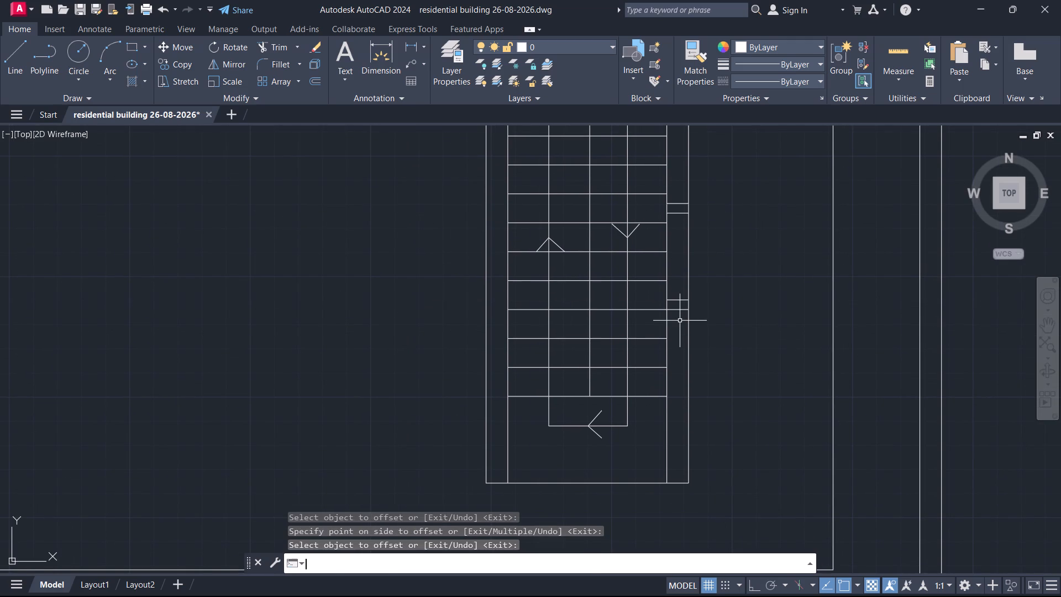
click(674, 307)
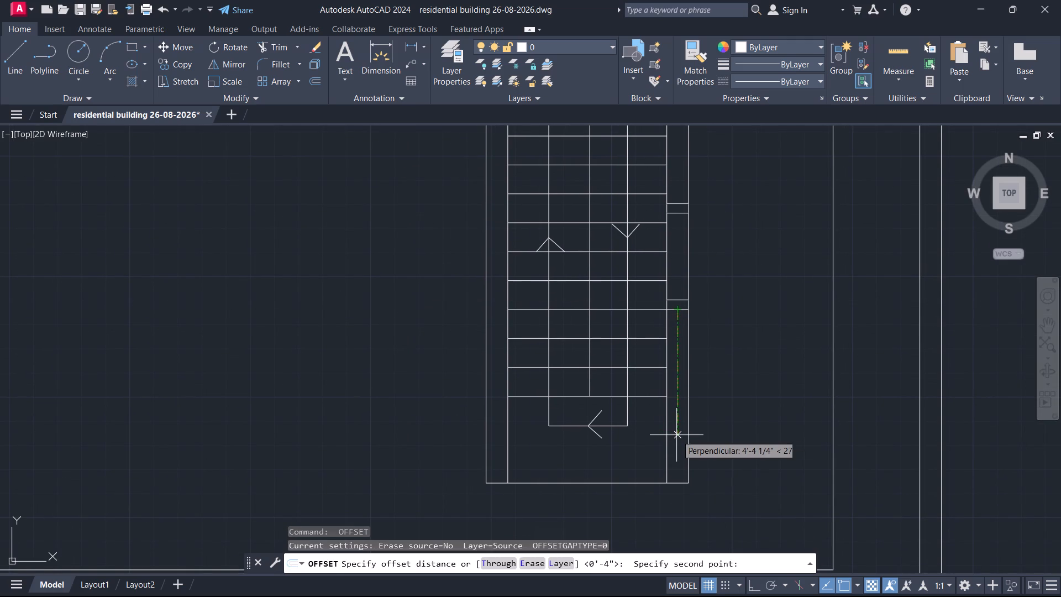
text(5'3")
key(Return)
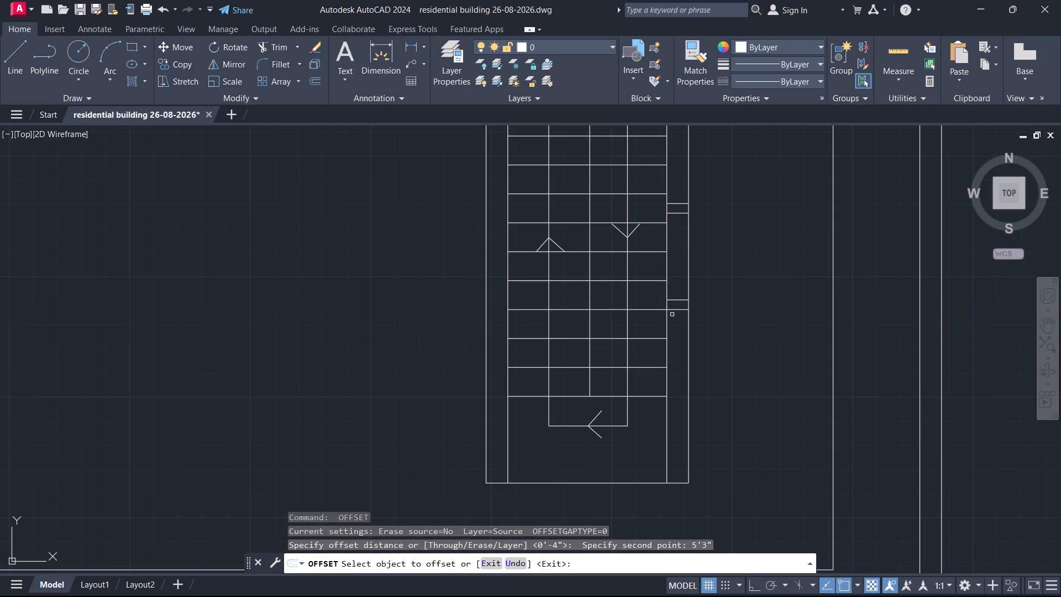
click(679, 310)
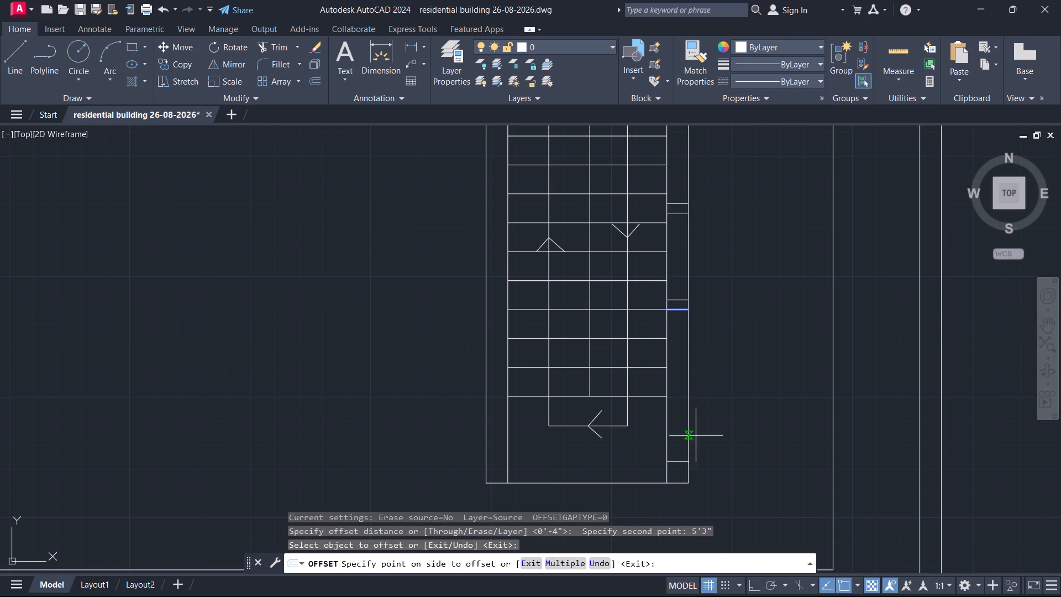
click(678, 473)
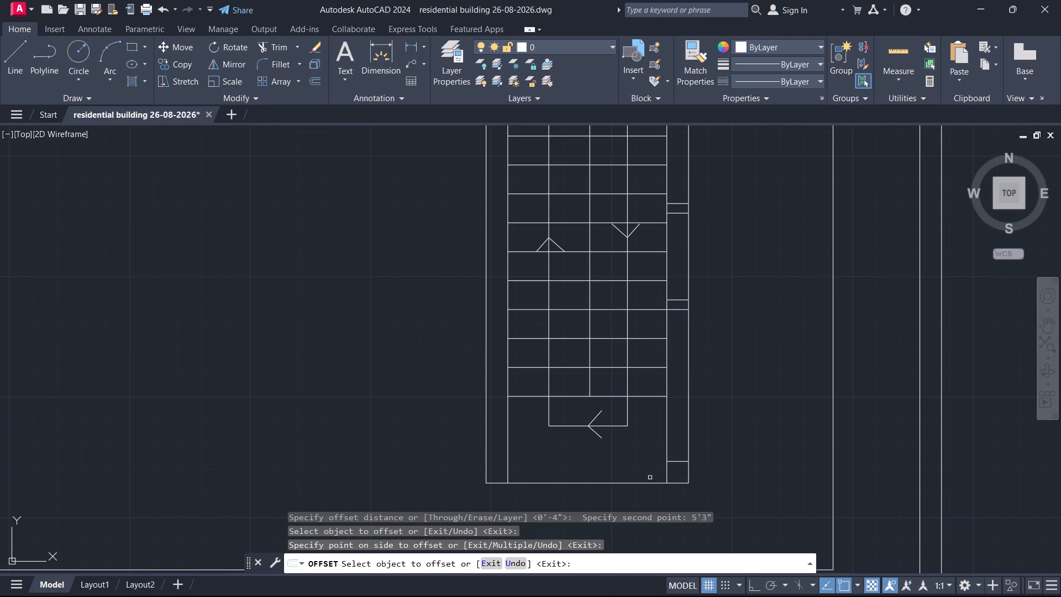
key(space)
Offset the staircase's bottom outer wall line 9" upward to form the bottom wall's inner line.
key(space)
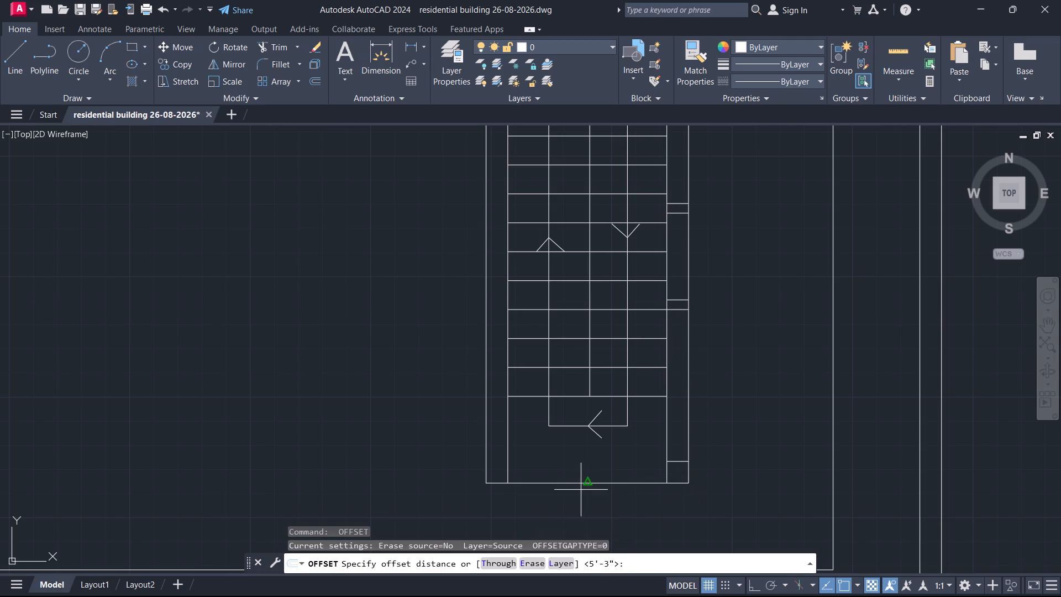
click(584, 483)
text(9")
key(Return)
click(587, 484)
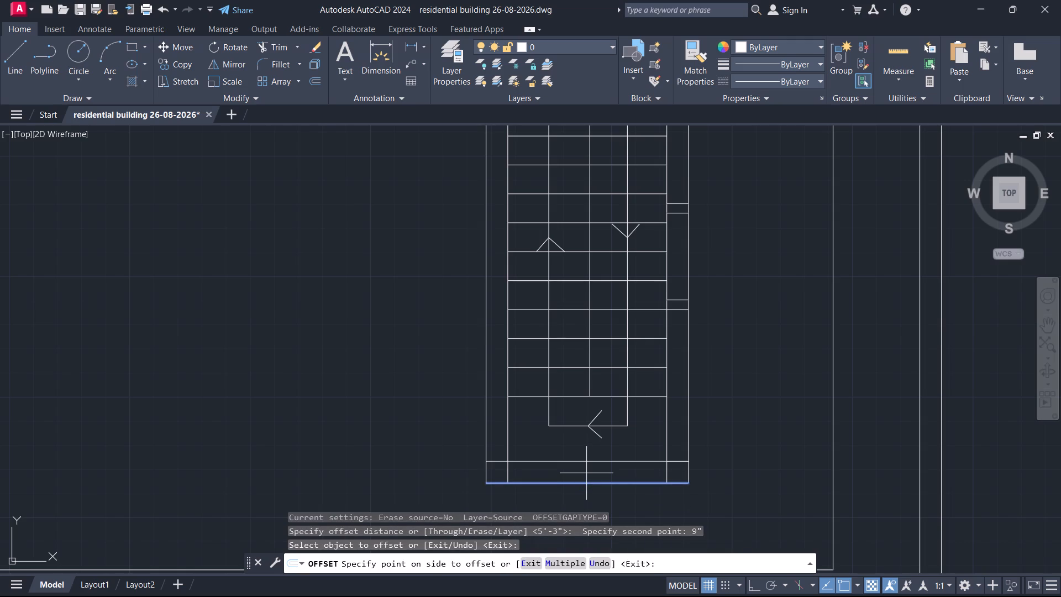
click(586, 472)
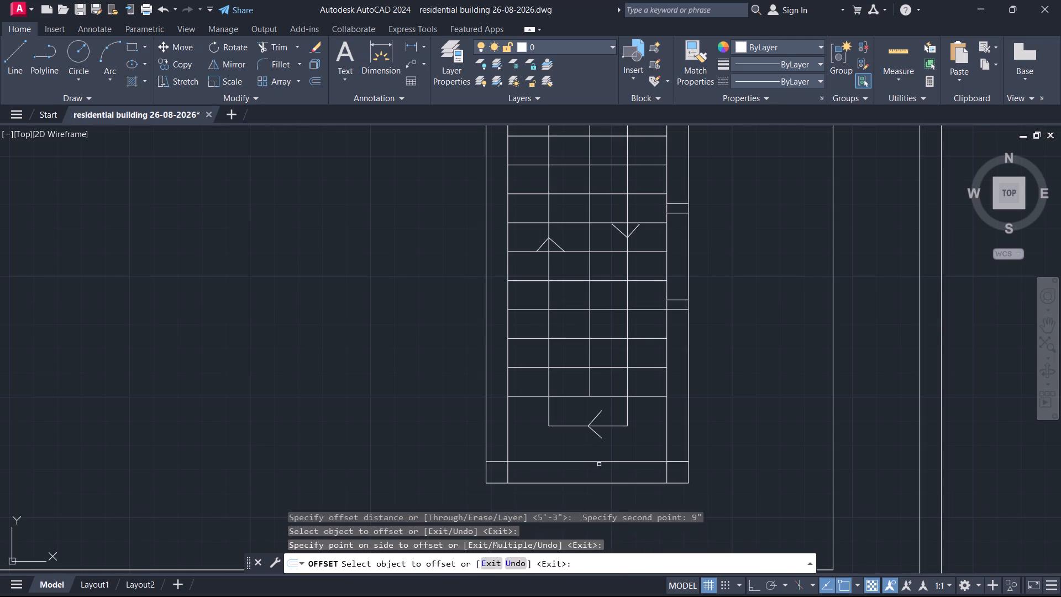
scroll(599, 464, up, 1)
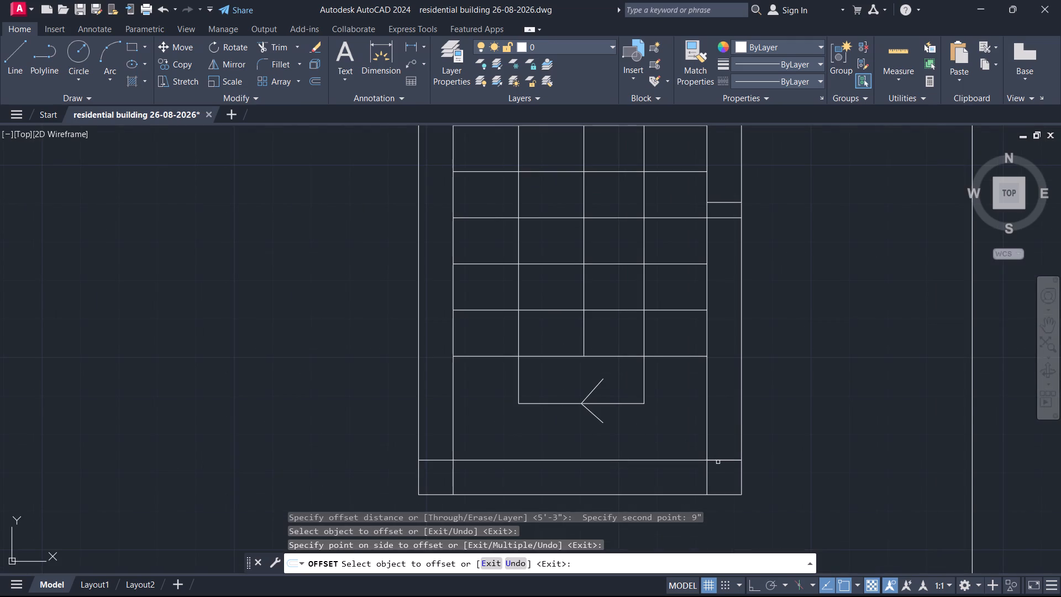
key(Escape)
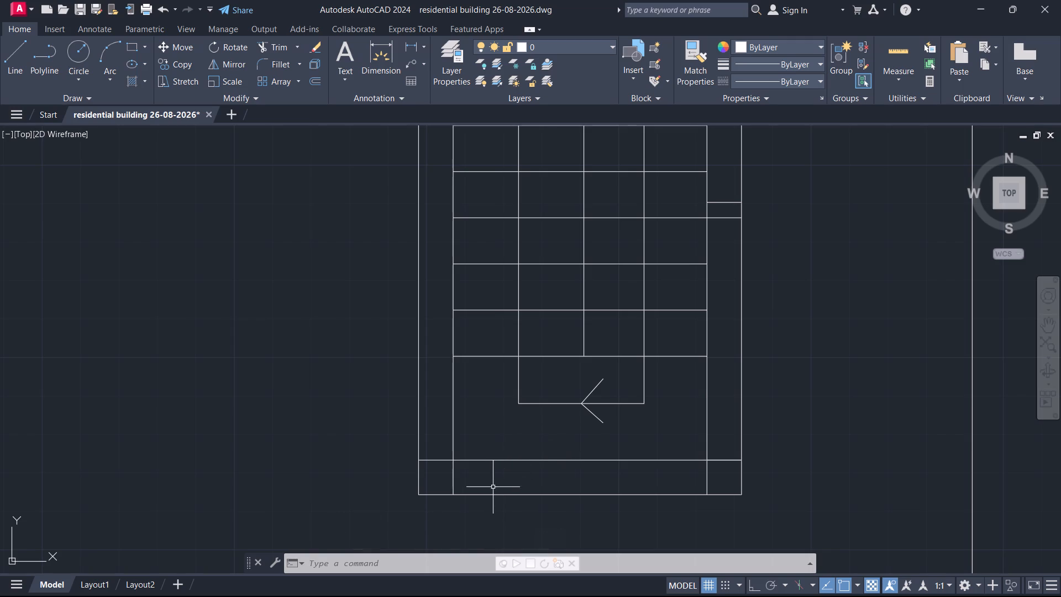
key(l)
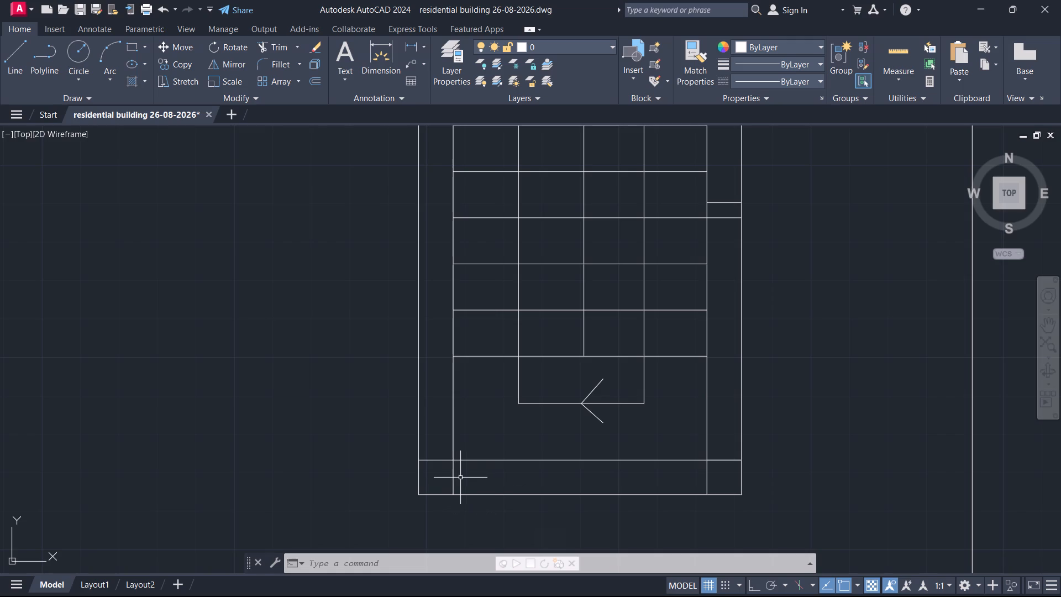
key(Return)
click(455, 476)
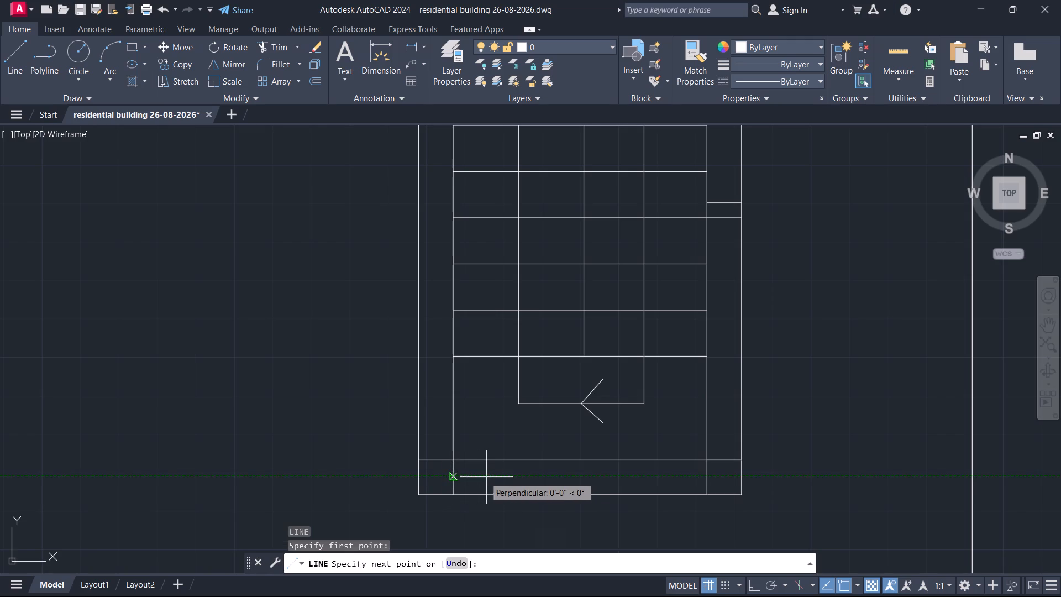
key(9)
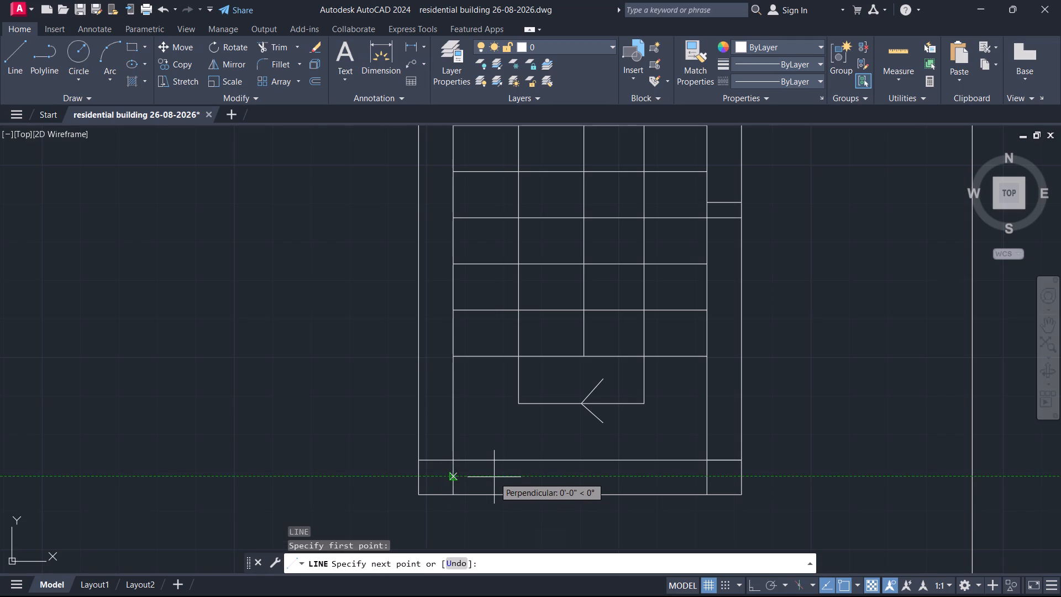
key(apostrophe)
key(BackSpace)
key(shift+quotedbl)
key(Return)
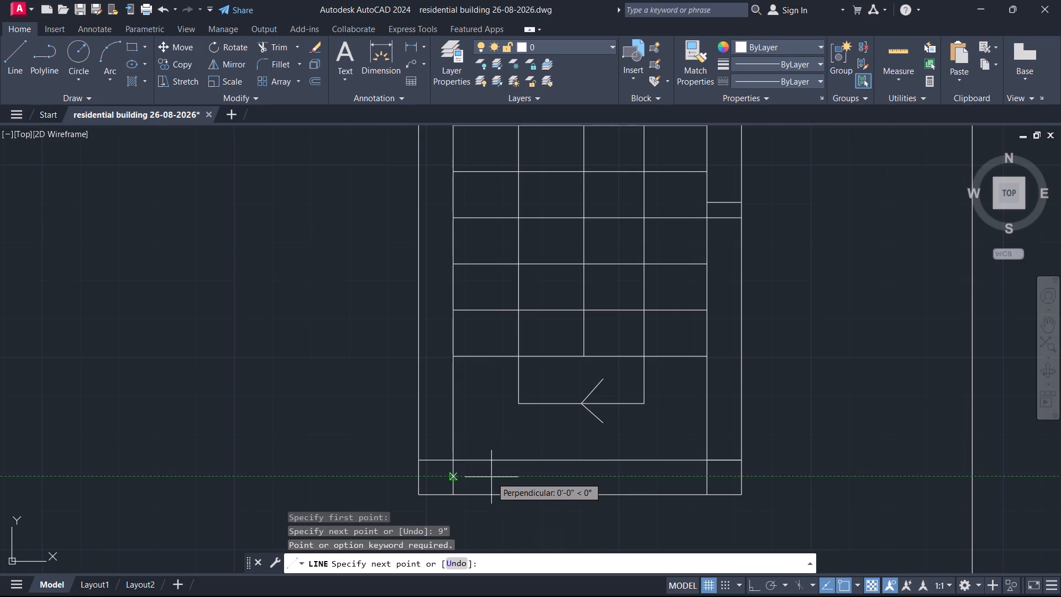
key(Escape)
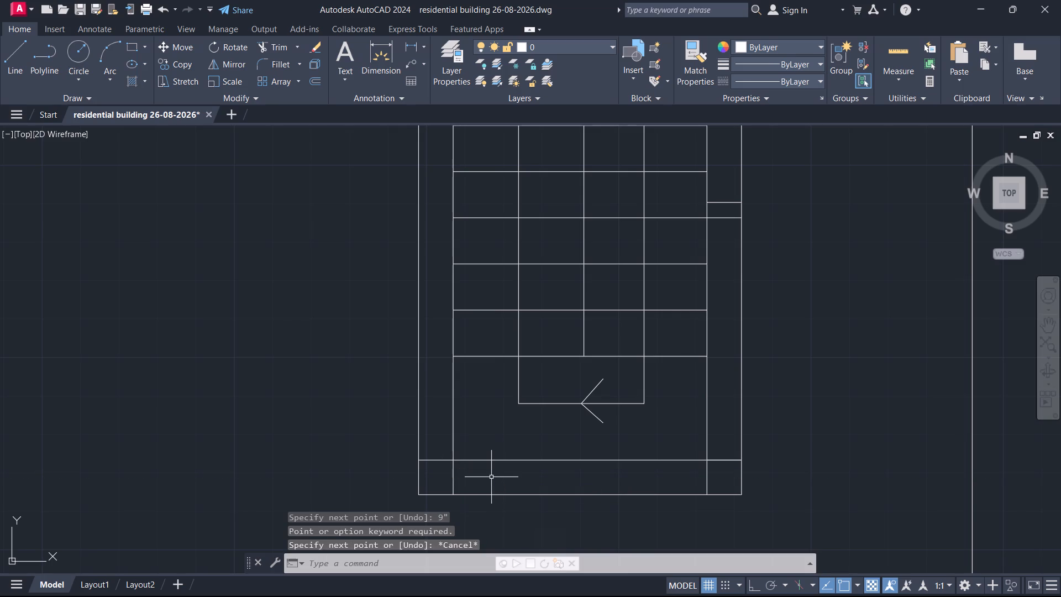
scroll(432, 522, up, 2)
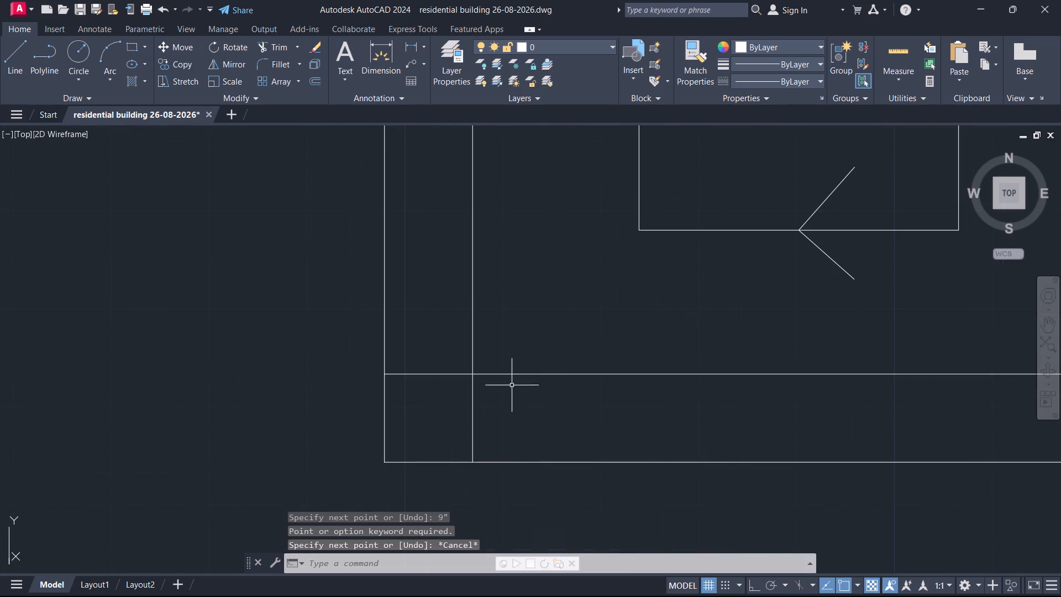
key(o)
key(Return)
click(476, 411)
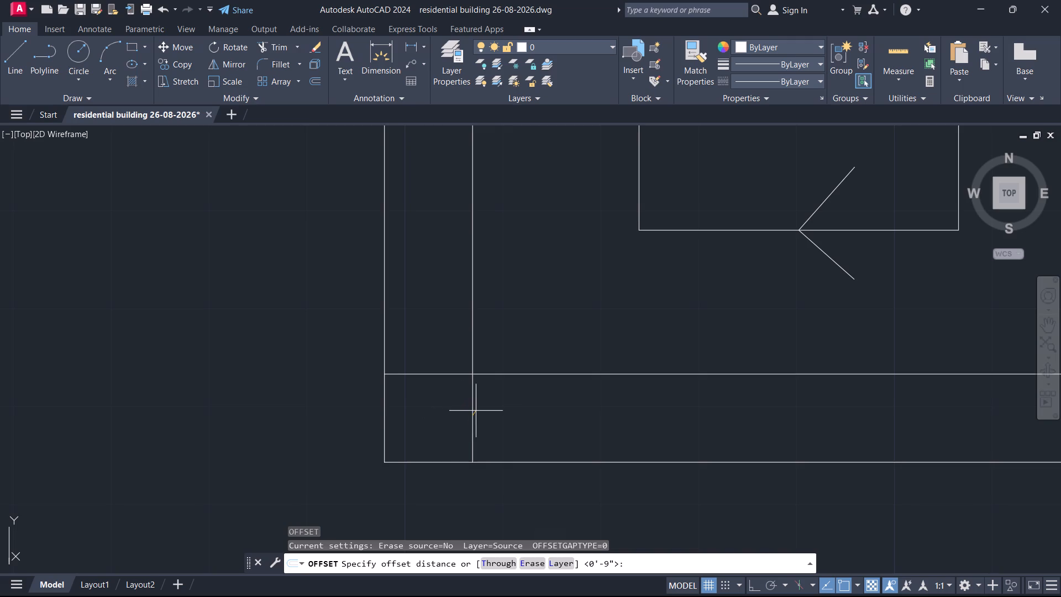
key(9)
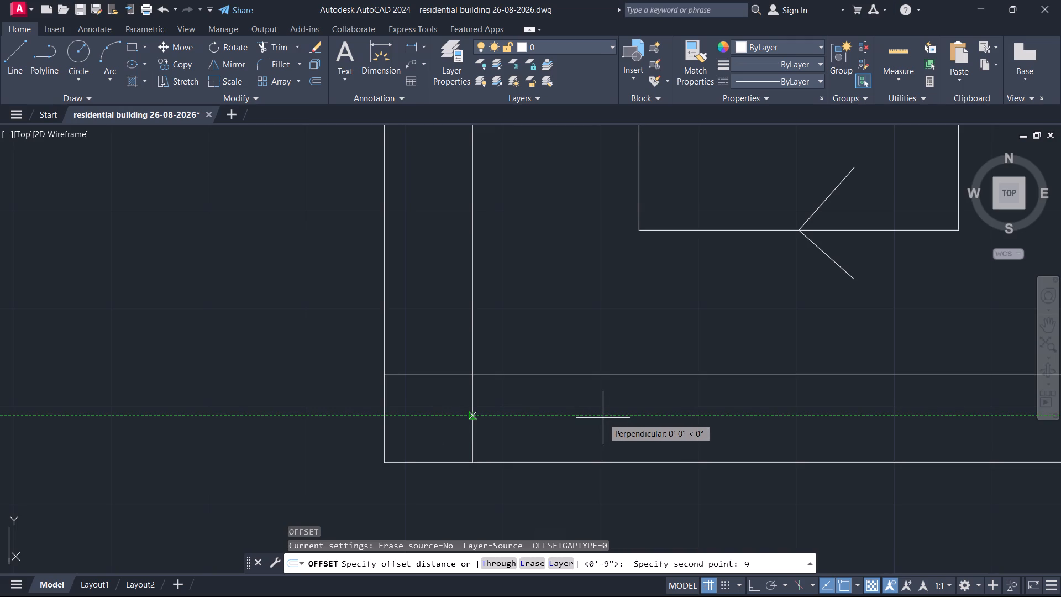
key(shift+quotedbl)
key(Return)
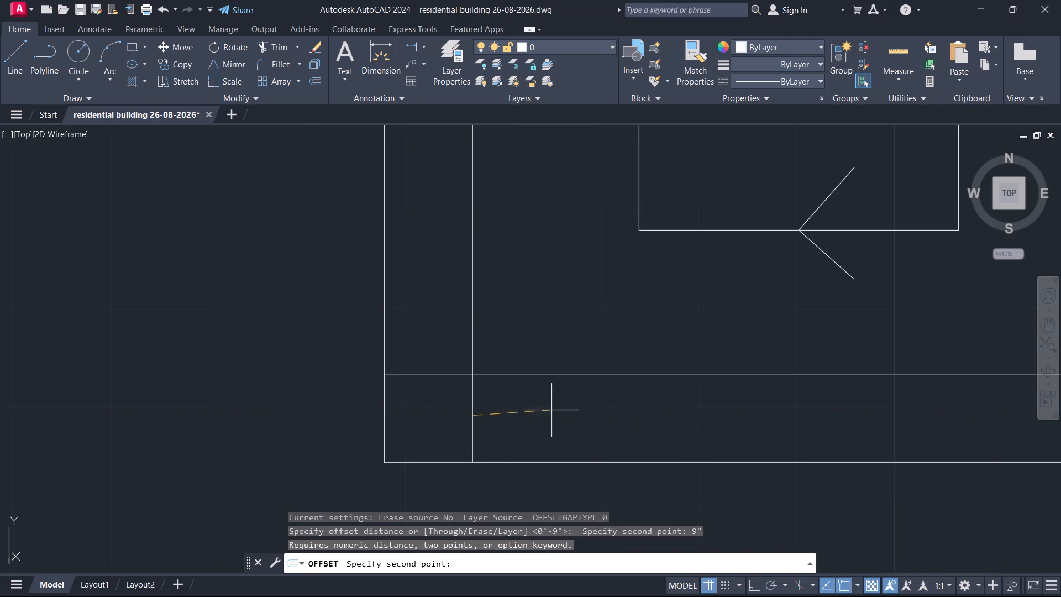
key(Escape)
Draw a 9" line rightward from the left wall's inner line within the bottom wall, continuing it straight up to the bottom wall's inner line.
key(l)
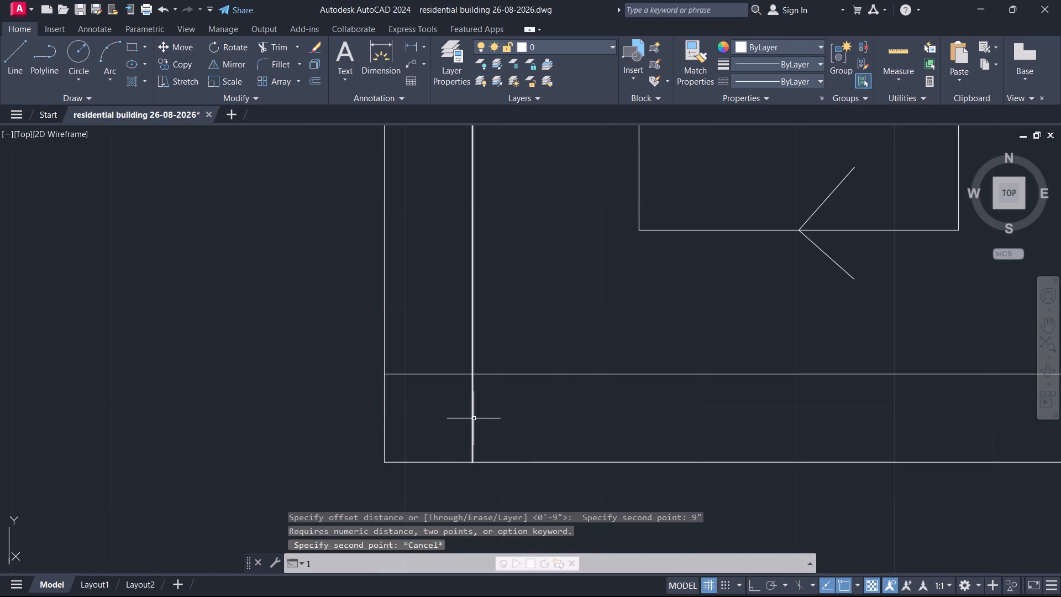
key(Return)
click(471, 423)
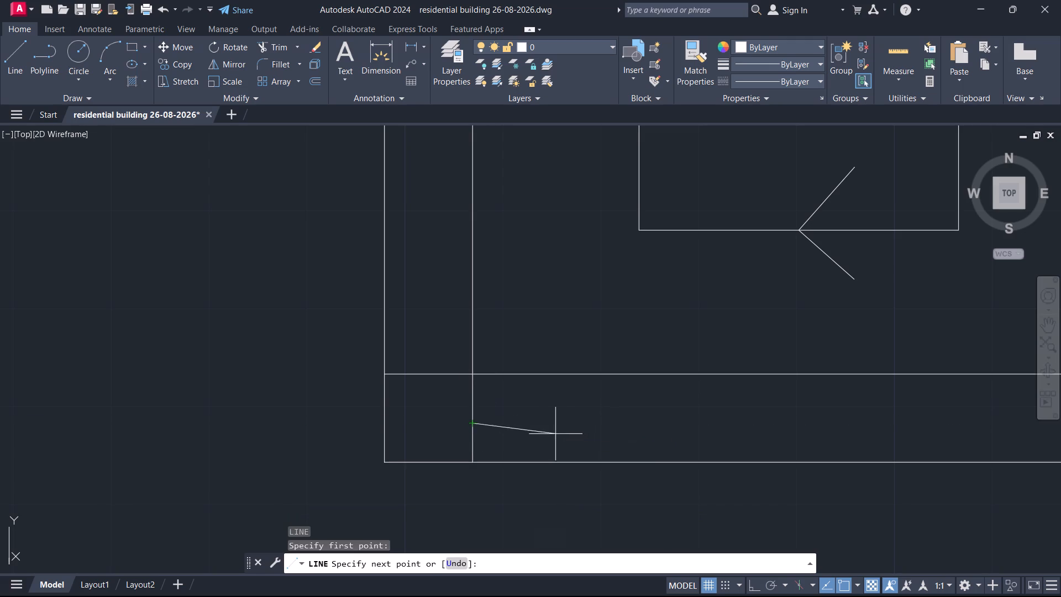
key(9)
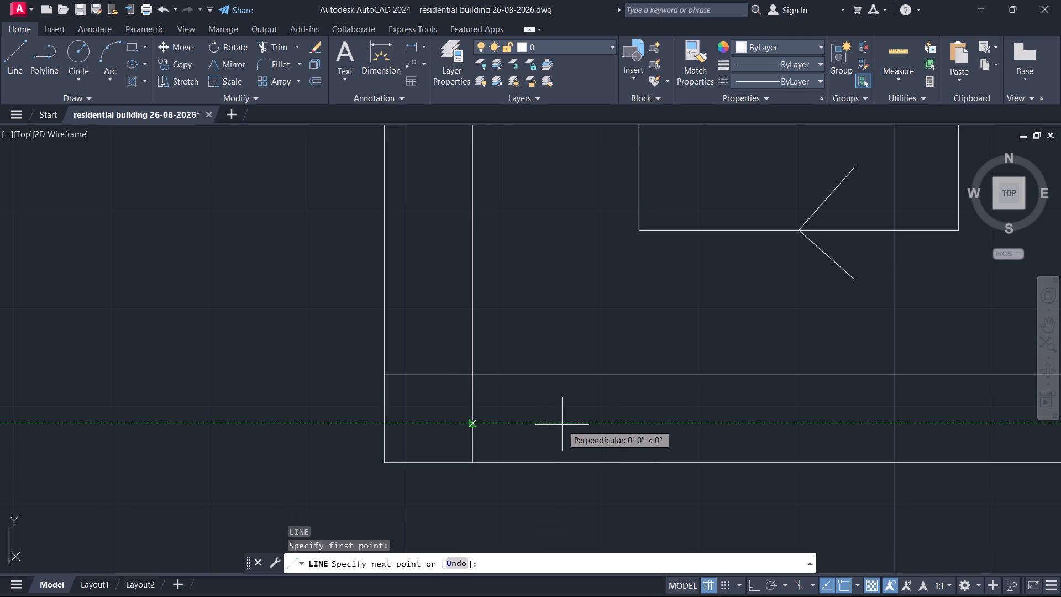
key(shift+quotedbl)
key(Return)
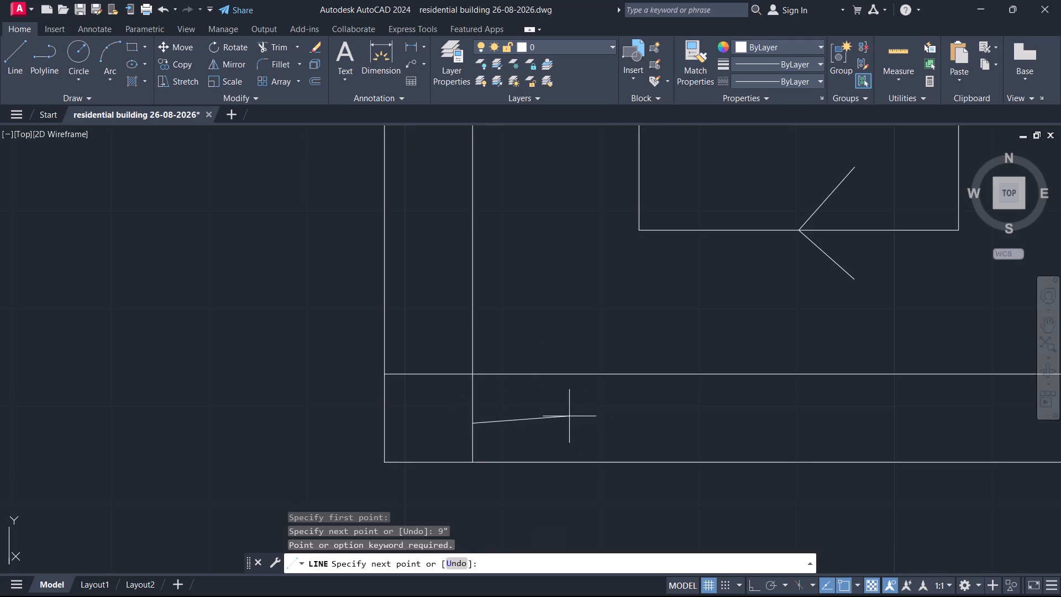
key(9)
key(shift+quotedbl)
key(Return)
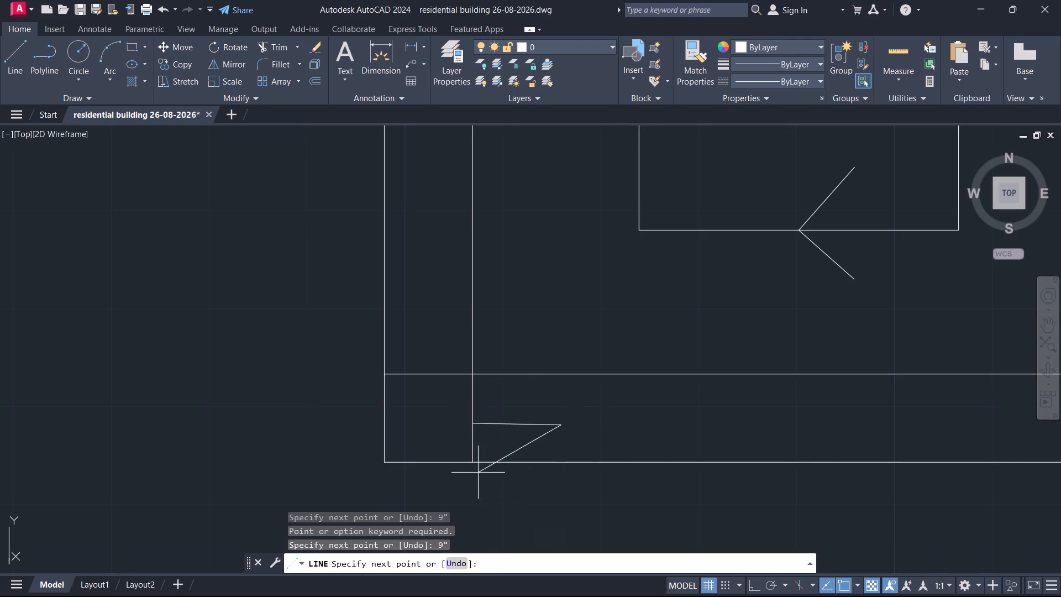
click(560, 377)
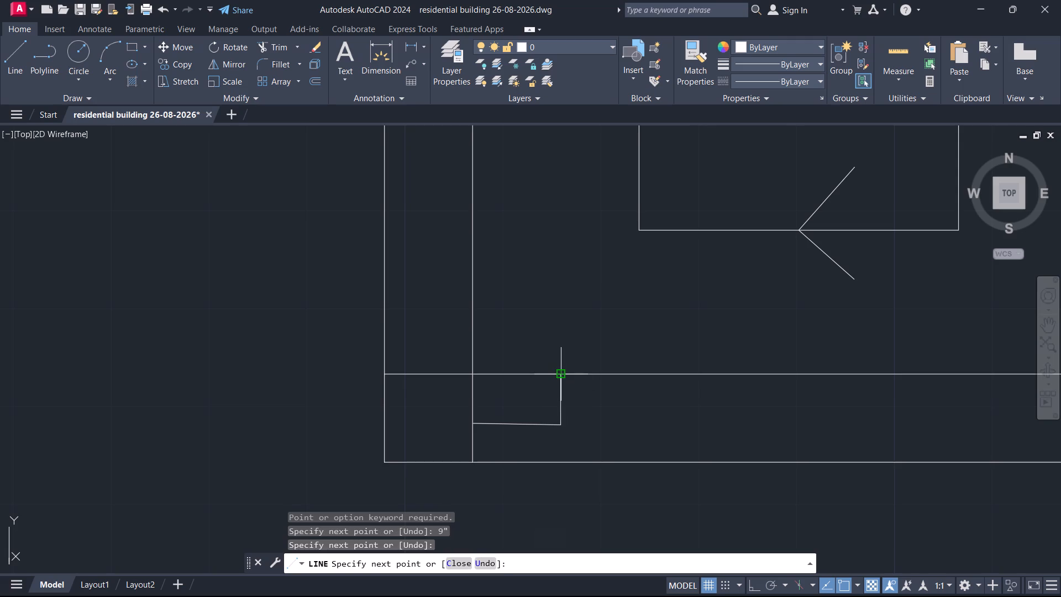
key(space)
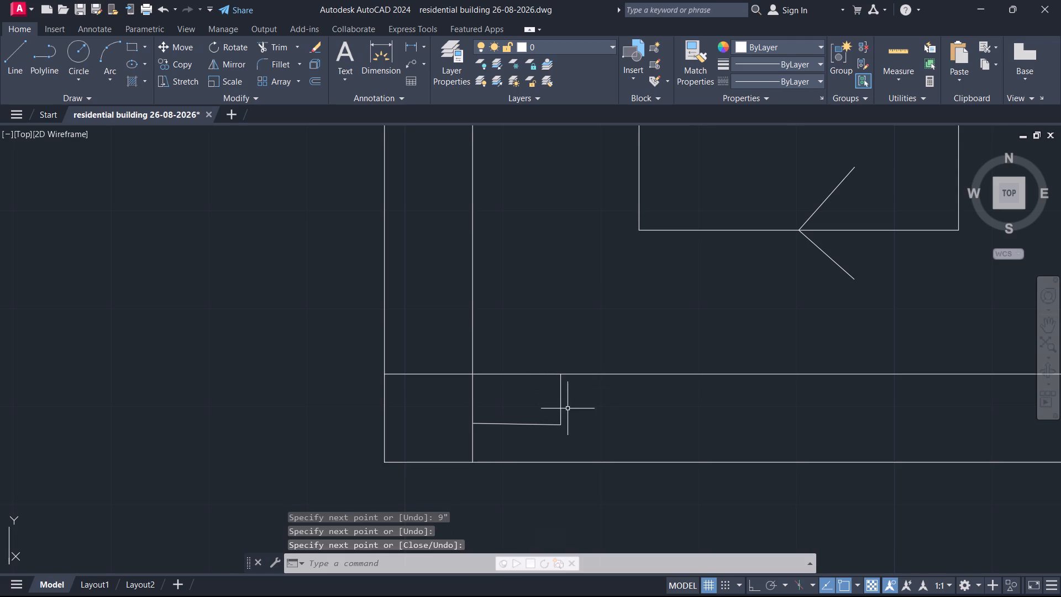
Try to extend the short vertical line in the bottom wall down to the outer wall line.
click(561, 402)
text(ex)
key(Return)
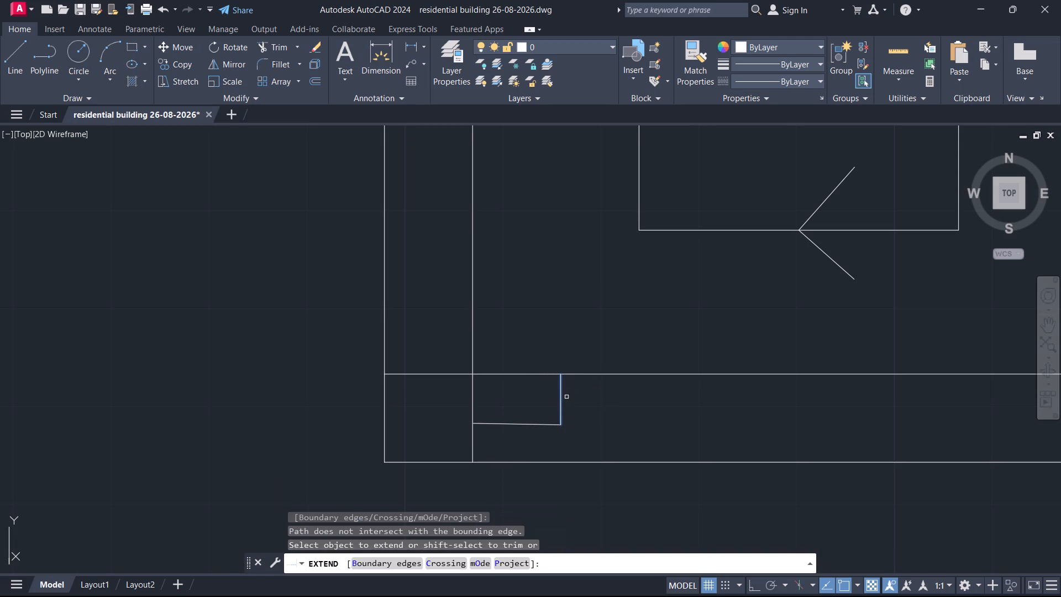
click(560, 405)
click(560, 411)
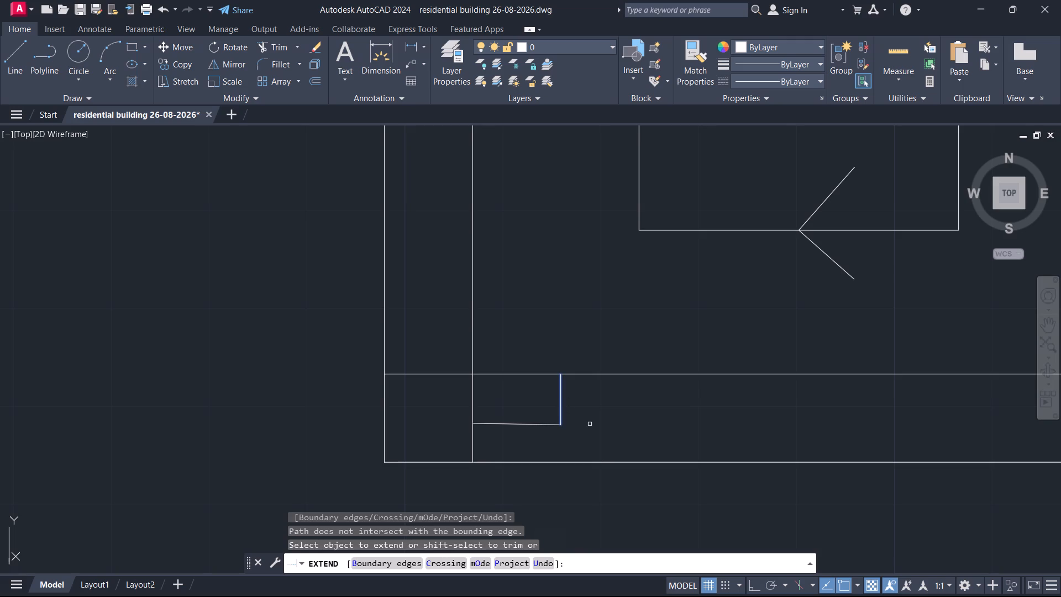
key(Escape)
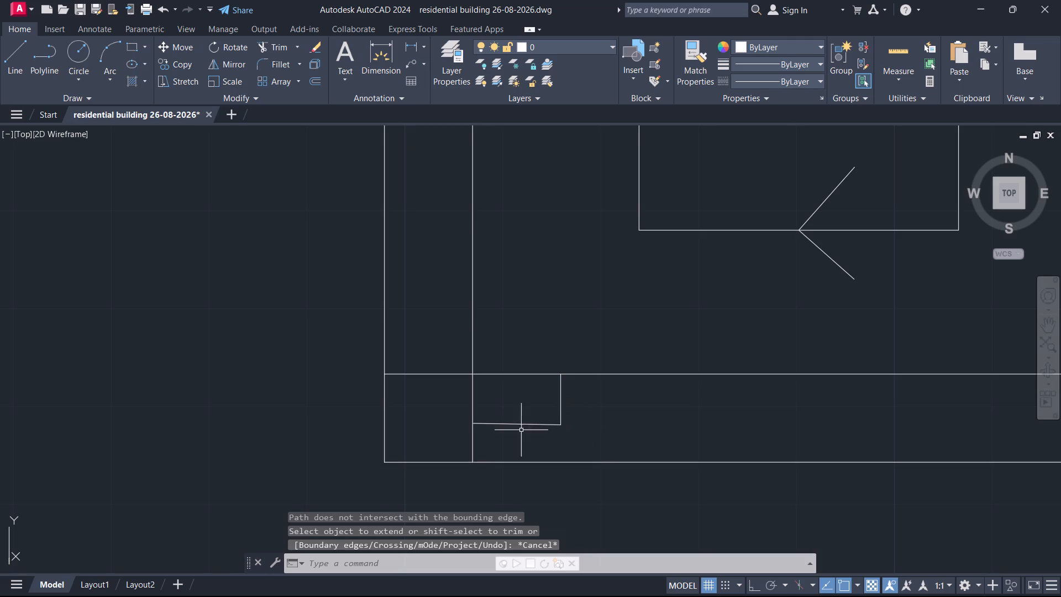
Erase the slightly slanted 9" line inside the staircase's bottom wall.
click(524, 408)
click(513, 437)
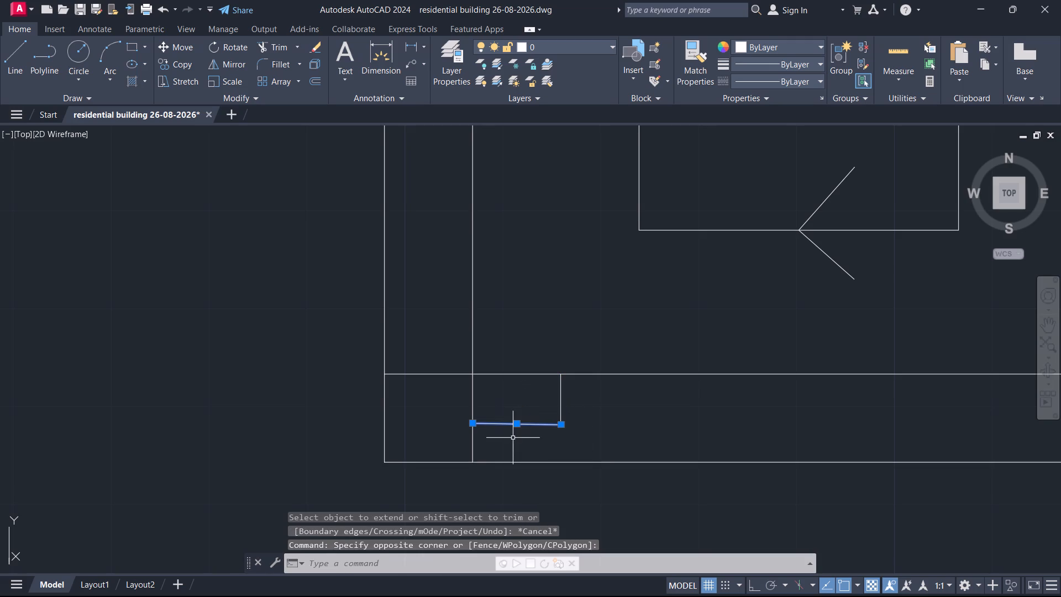
key(e)
key(Return)
Extend the short vertical line in the staircase's bottom wall down to the outer wall line.
text(ex)
key(Return)
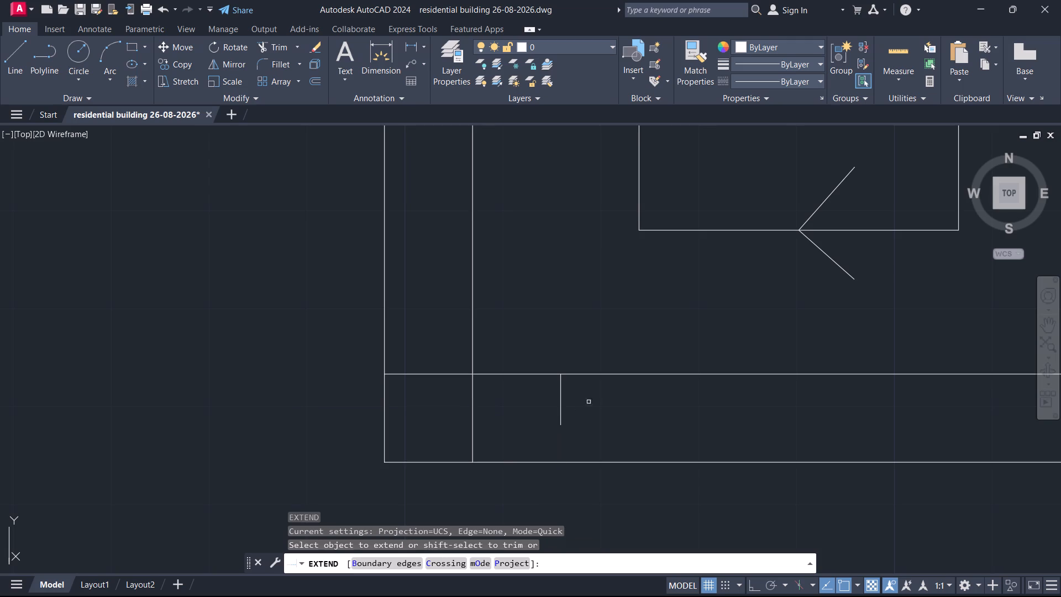
click(559, 415)
scroll(592, 410, down, 1)
middle_drag(628, 407, 581, 414)
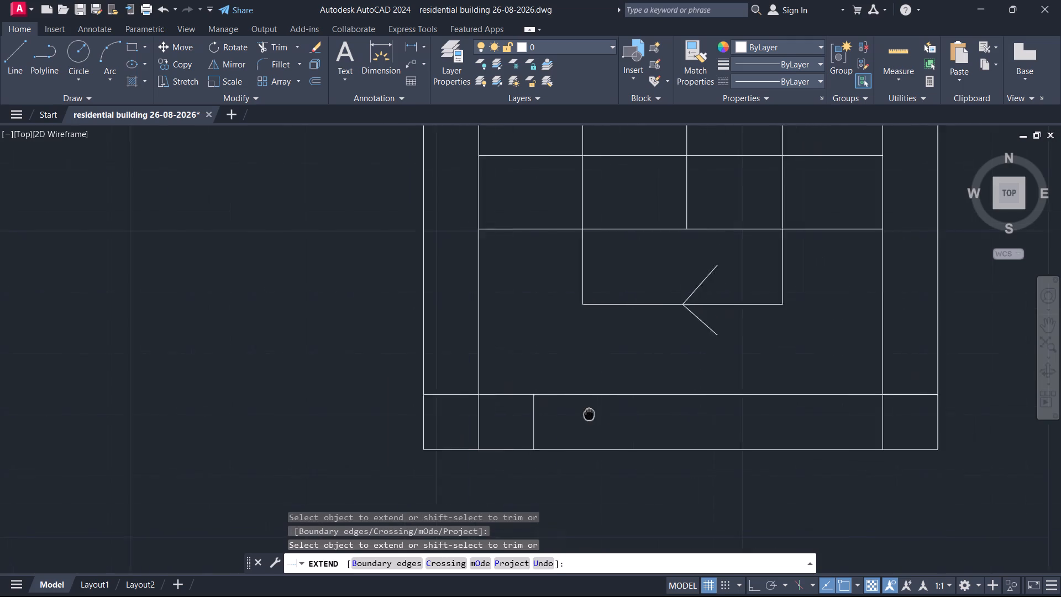
middle_drag(581, 414, 549, 404)
click(537, 411)
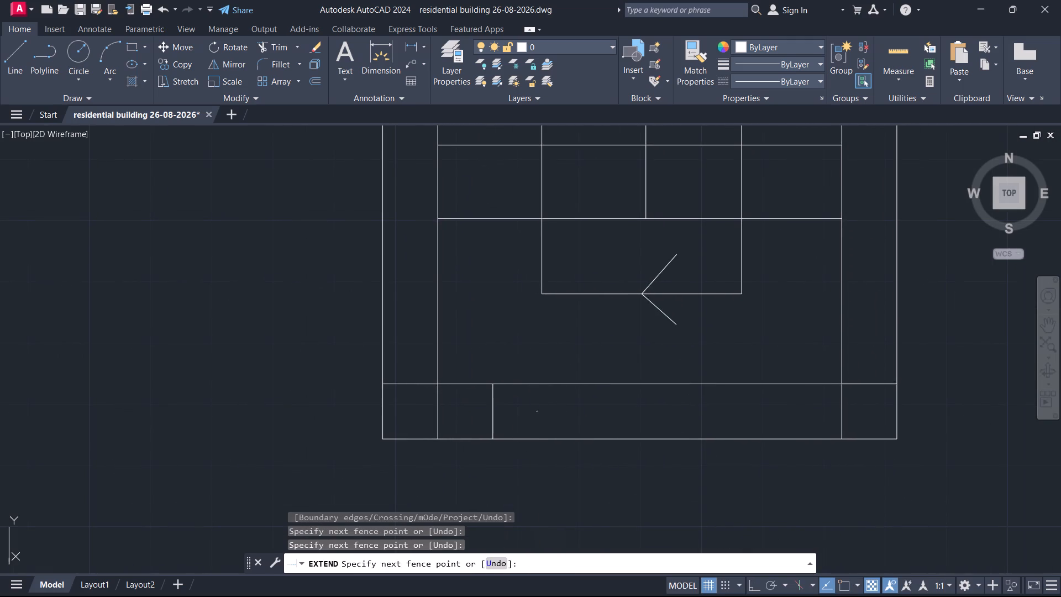
key(Escape)
Mirror the short vertical line in the bottom wall about the wall's midpoint axis, keeping the original.
click(534, 412)
click(464, 413)
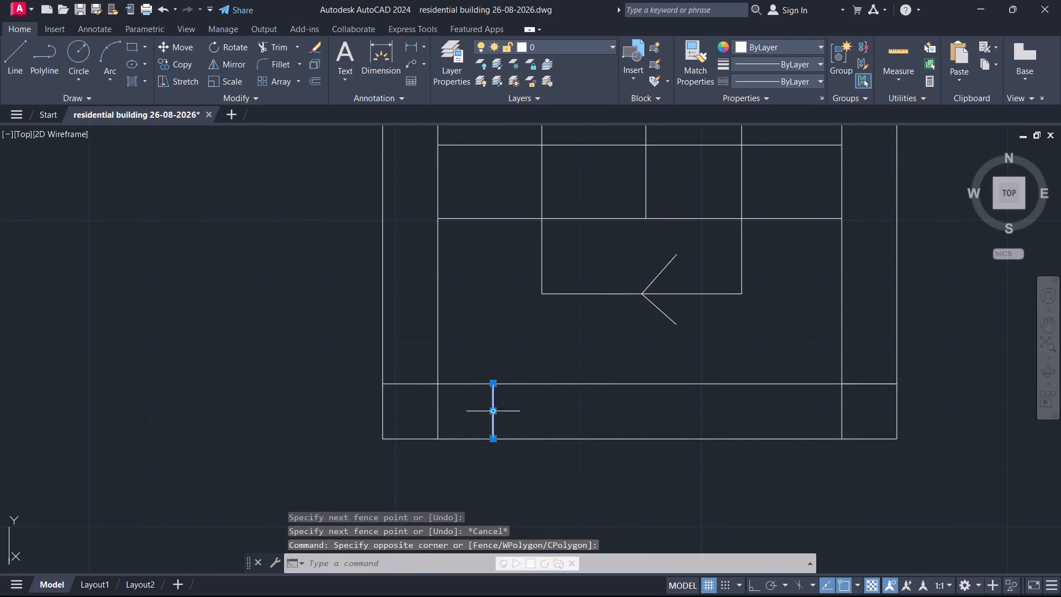
text(mi)
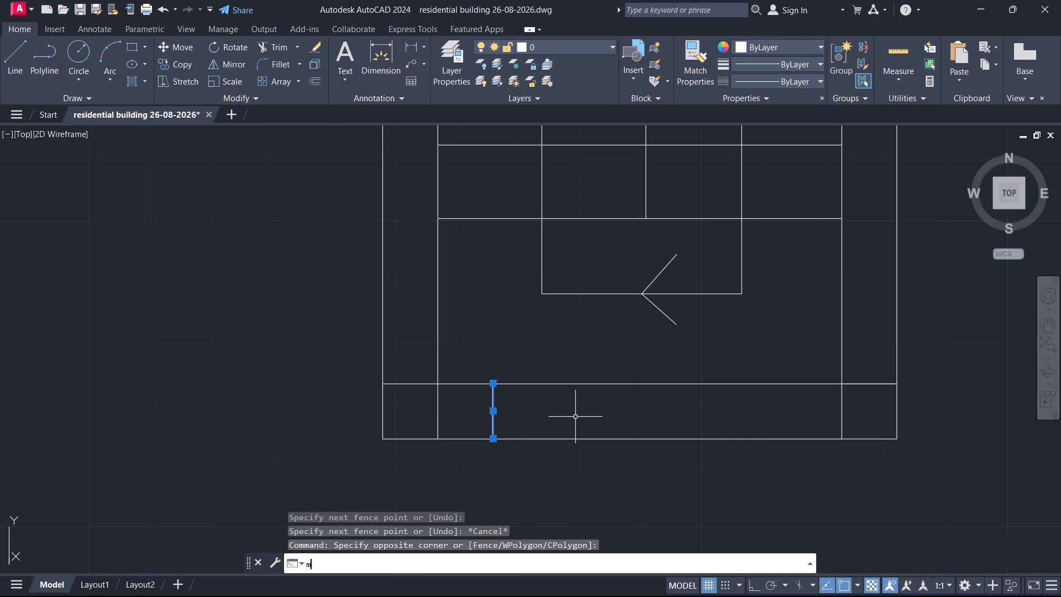
key(Return)
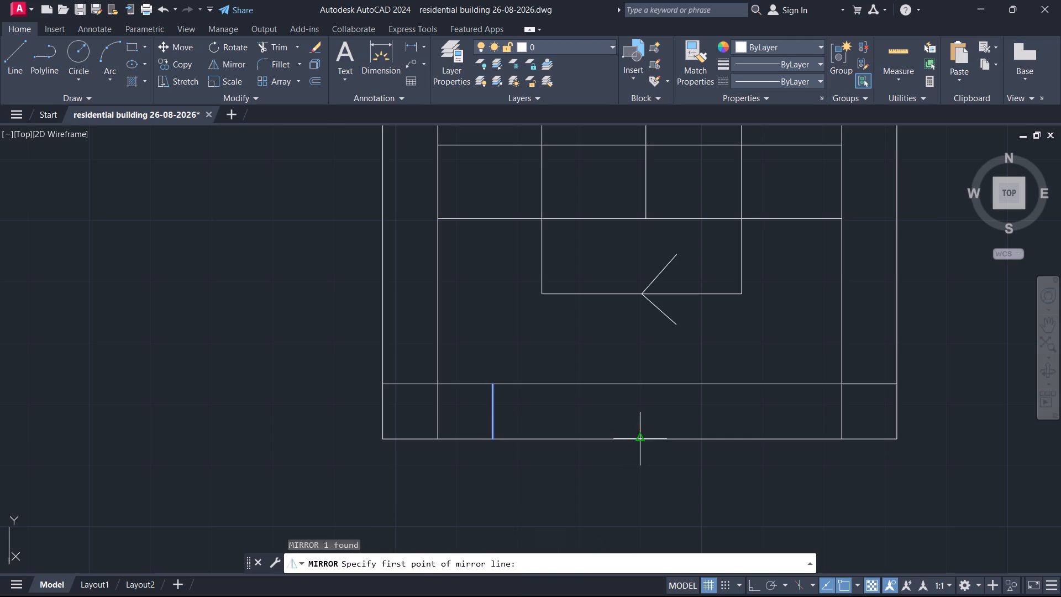
click(644, 436)
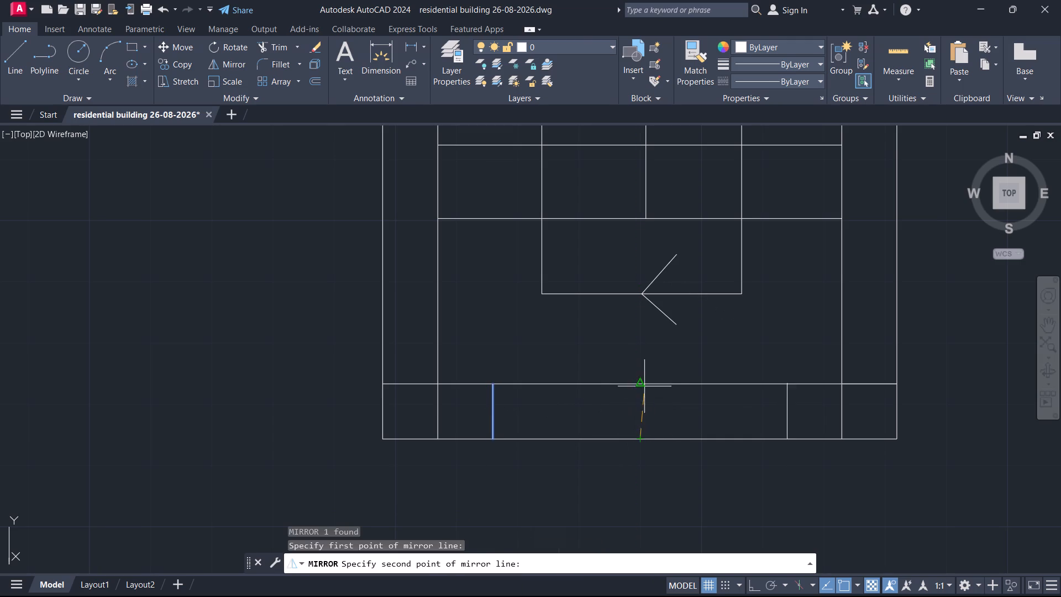
click(638, 383)
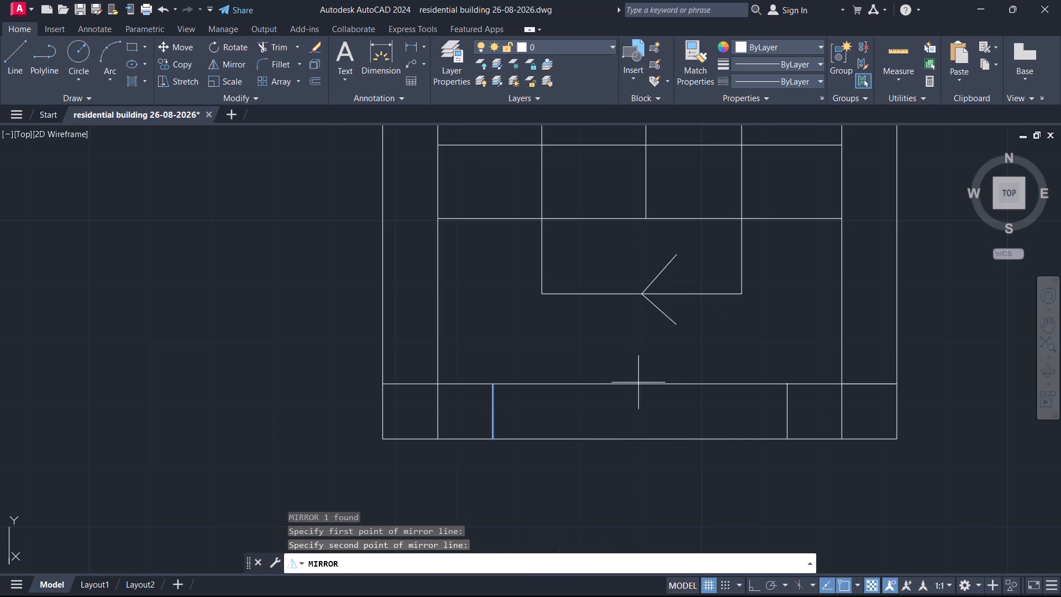
key(Return)
Trim the outer line of the staircase's right wall between the two lines of each of the three 4" divisions.
scroll(606, 426, down, 1)
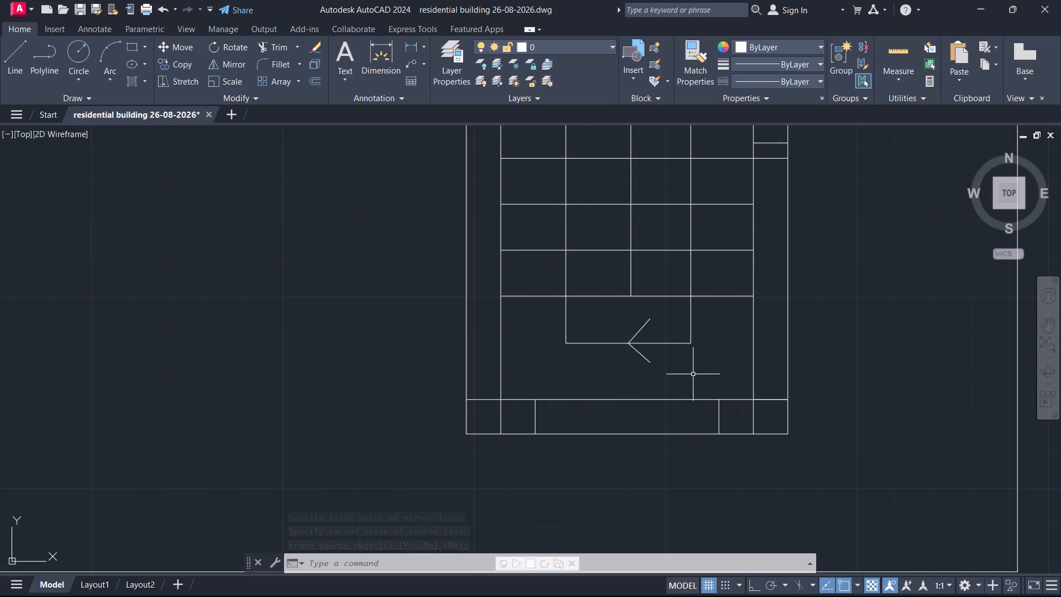
middle_drag(706, 365, 586, 542)
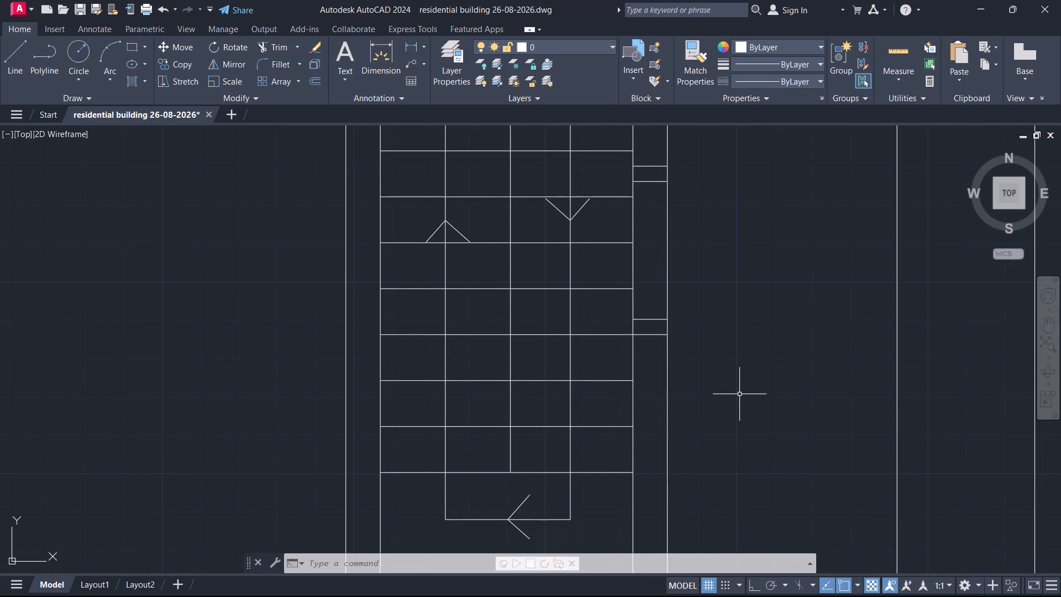
middle_drag(739, 395, 695, 502)
text(tr)
key(Return)
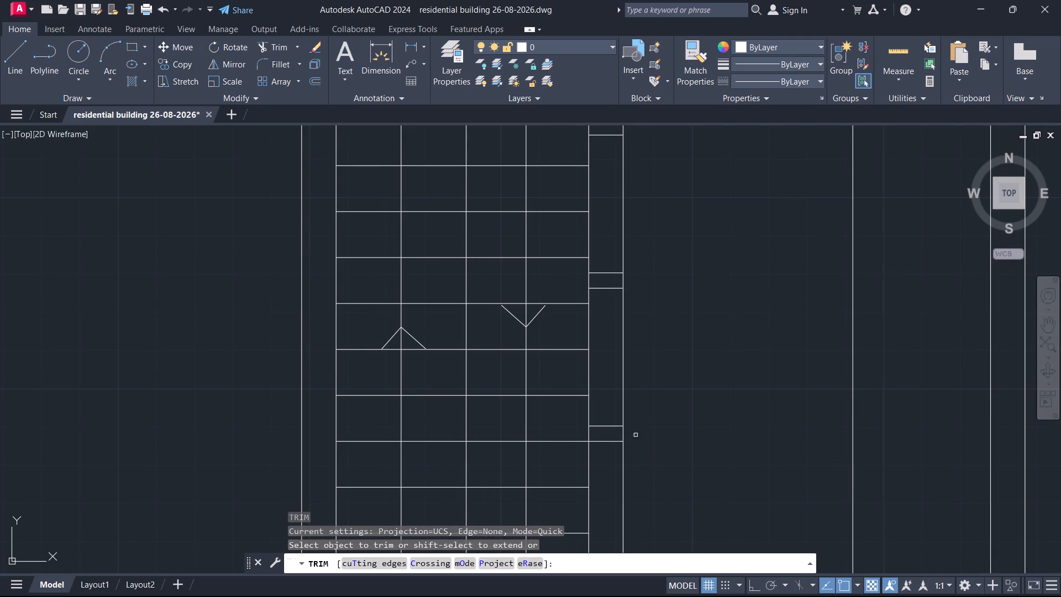
click(624, 433)
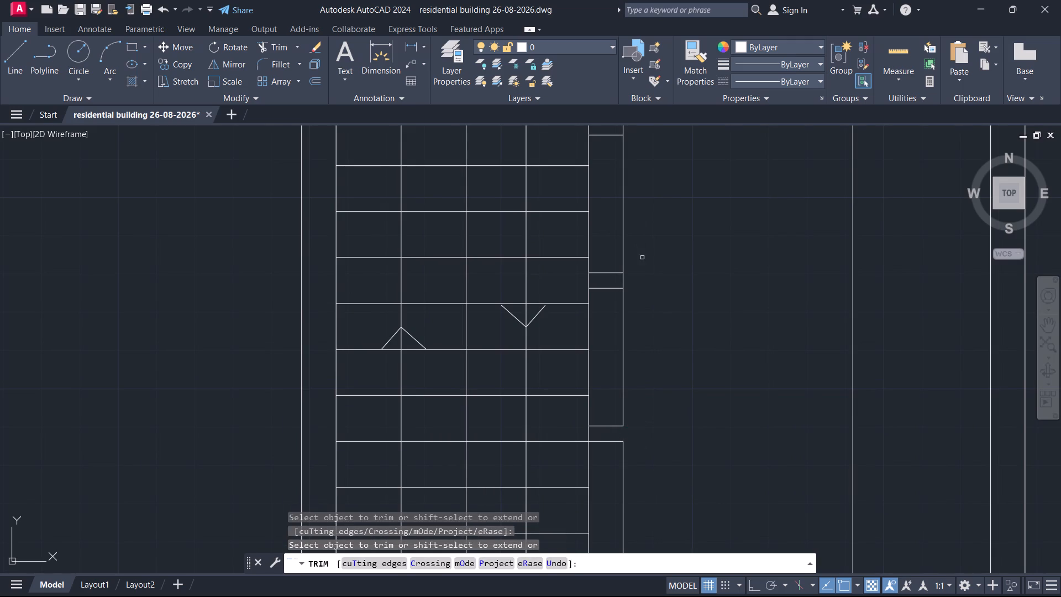
middle_drag(643, 258, 601, 450)
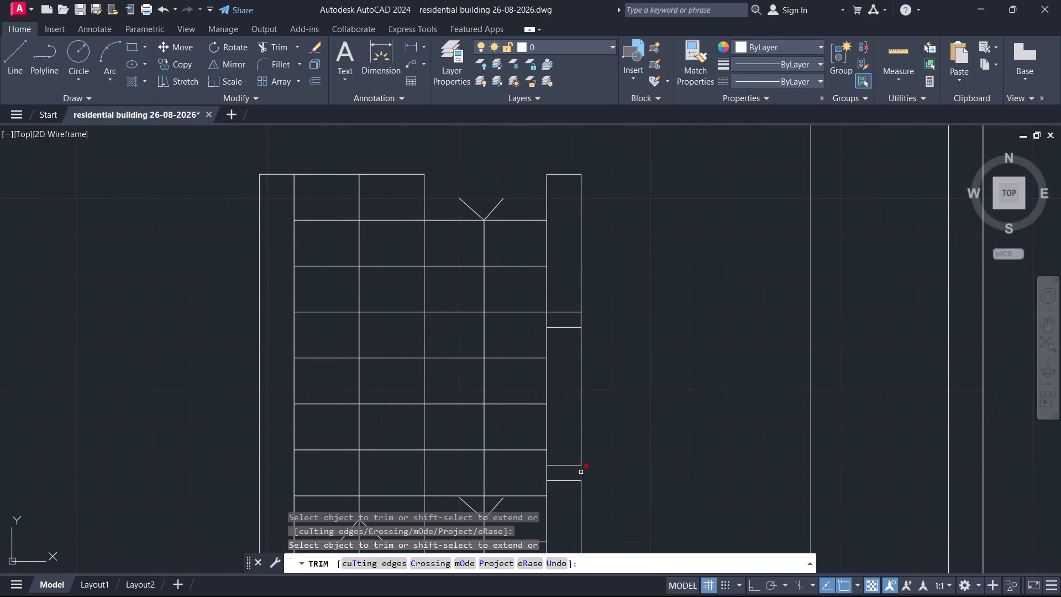
click(581, 472)
drag(580, 318, 590, 320)
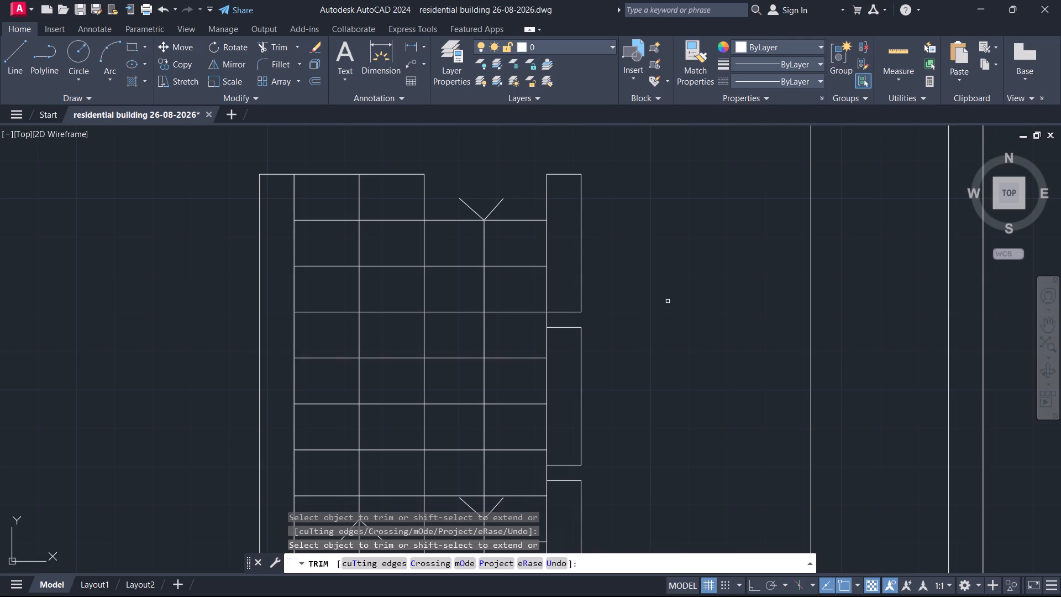
key(Escape)
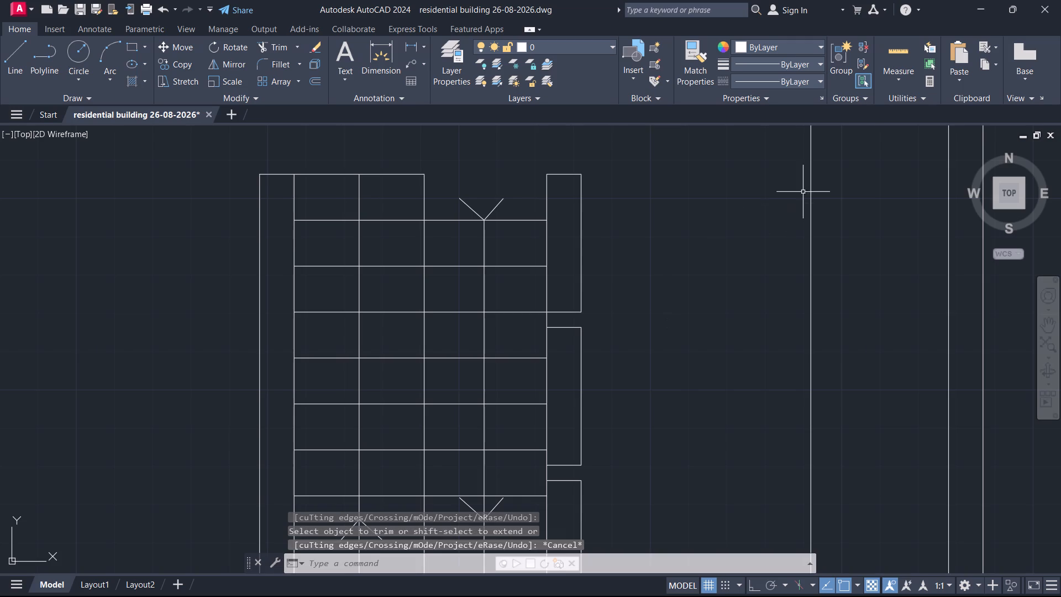
Examine the staircase's divided right and bottom walls and the neighbouring rooms within the boundary wall.
scroll(725, 232, down, 2)
middle_drag(713, 291, 672, 254)
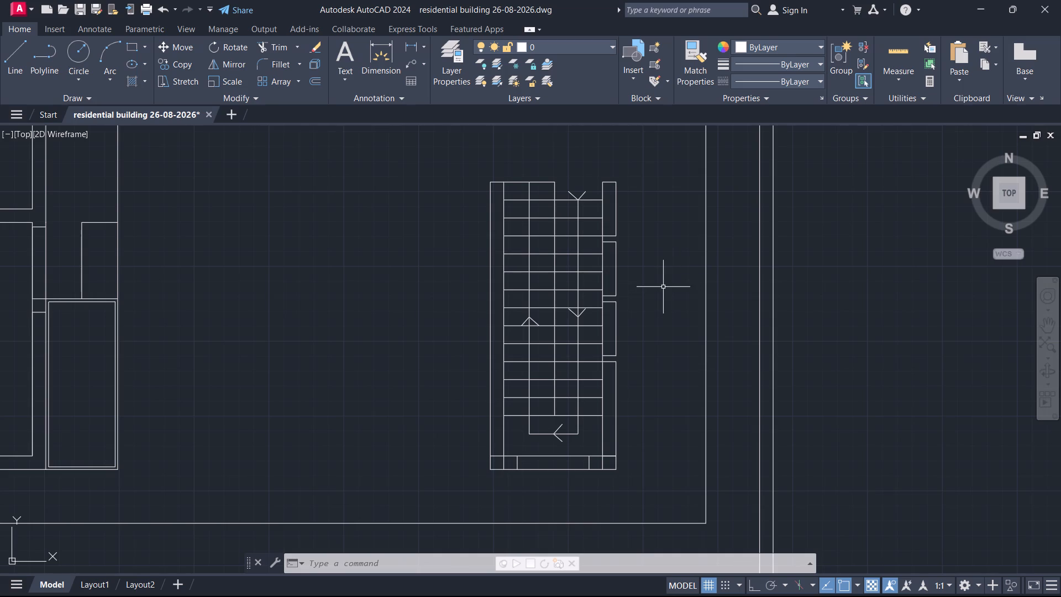
middle_drag(665, 290, 697, 273)
scroll(687, 284, down, 1)
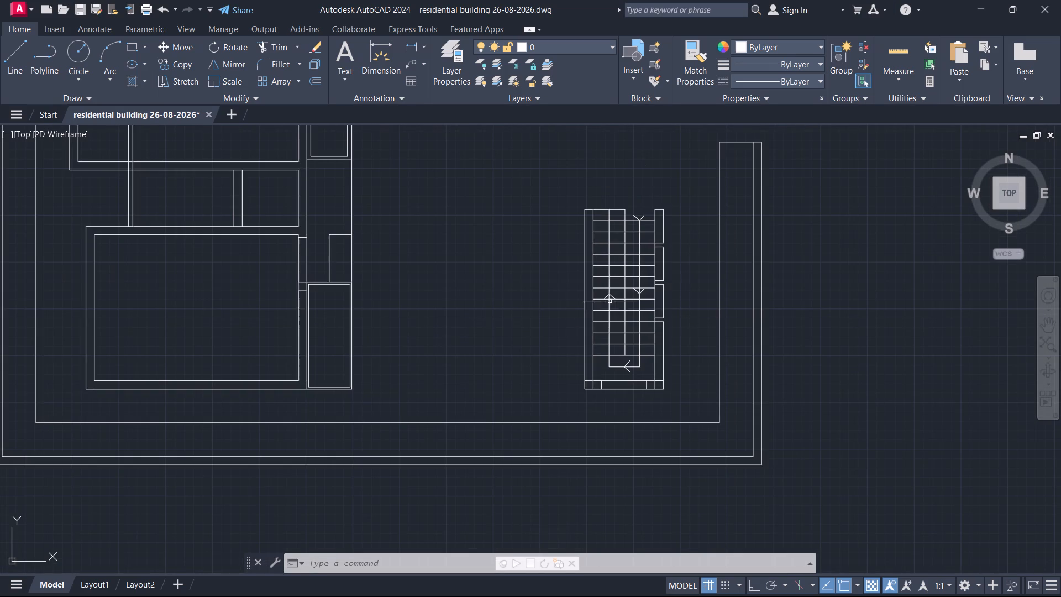
scroll(670, 237, up, 2)
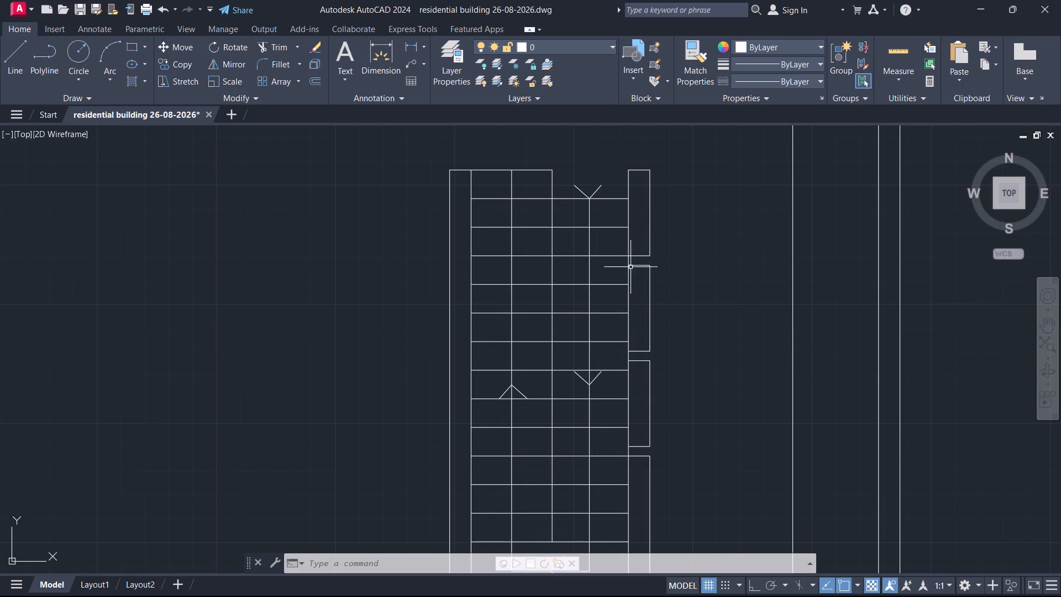
scroll(644, 258, up, 1)
scroll(649, 241, down, 1)
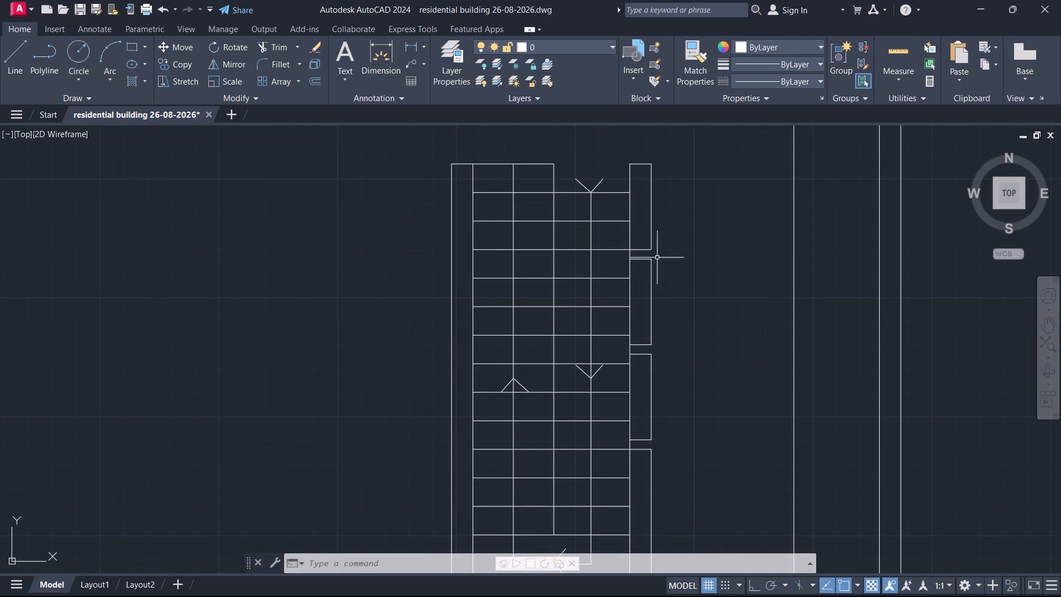
scroll(674, 268, down, 1)
middle_drag(703, 302, 685, 277)
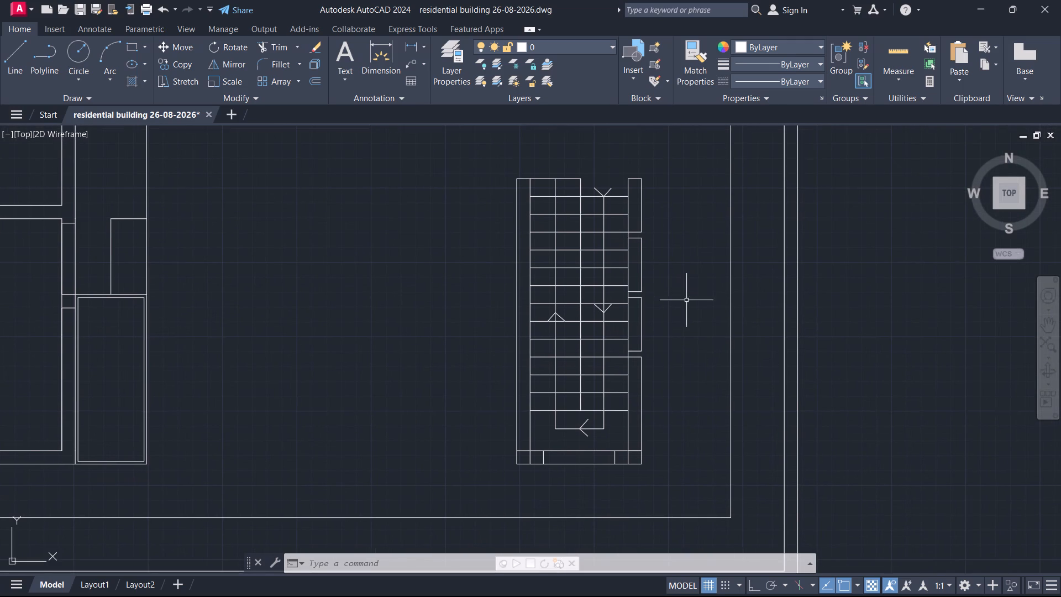
scroll(695, 291, down, 1)
scroll(695, 279, up, 1)
scroll(684, 258, down, 1)
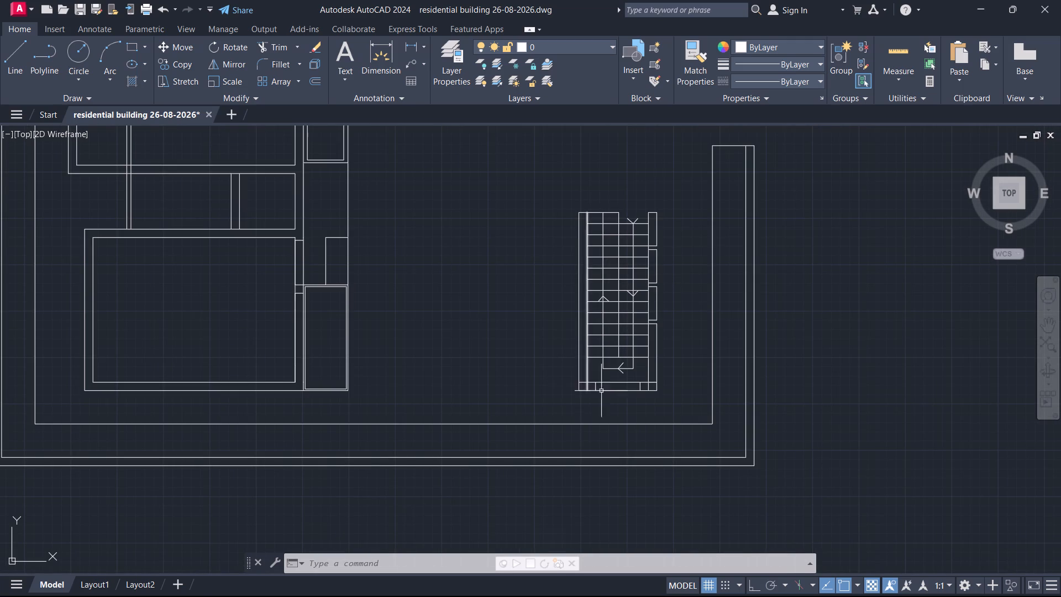
scroll(611, 393, up, 2)
scroll(535, 362, up, 2)
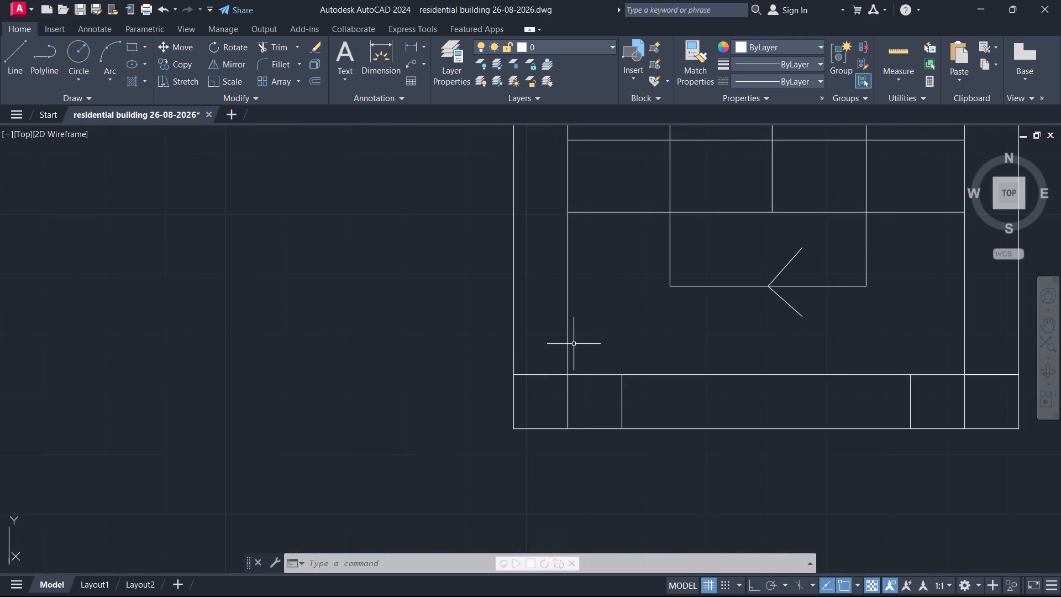
scroll(573, 343, down, 2)
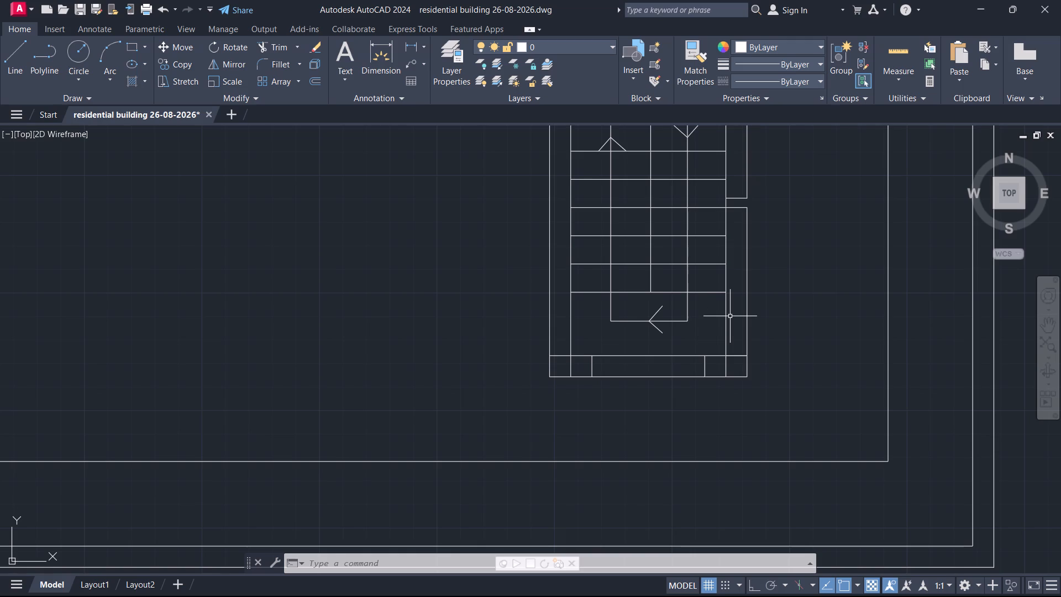
scroll(491, 321, down, 2)
middle_drag(421, 308, 654, 413)
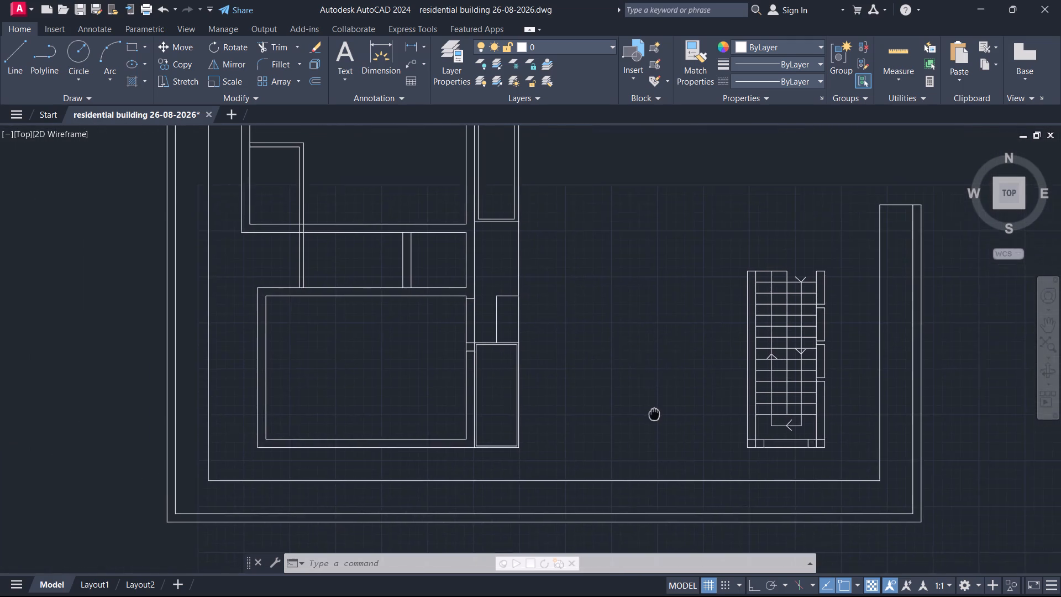
middle_drag(654, 413, 667, 436)
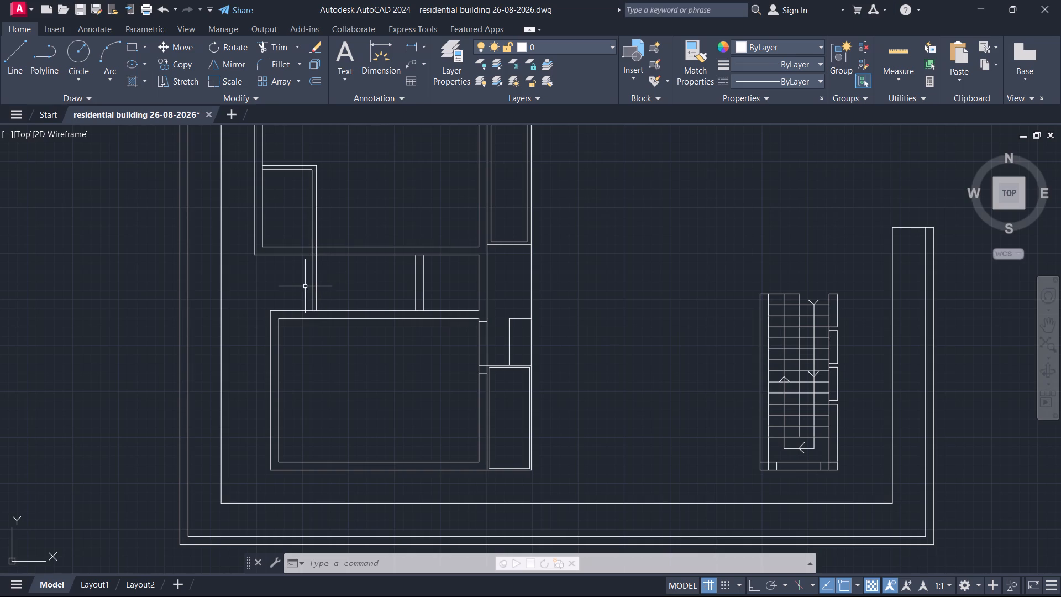
middle_drag(301, 286, 366, 279)
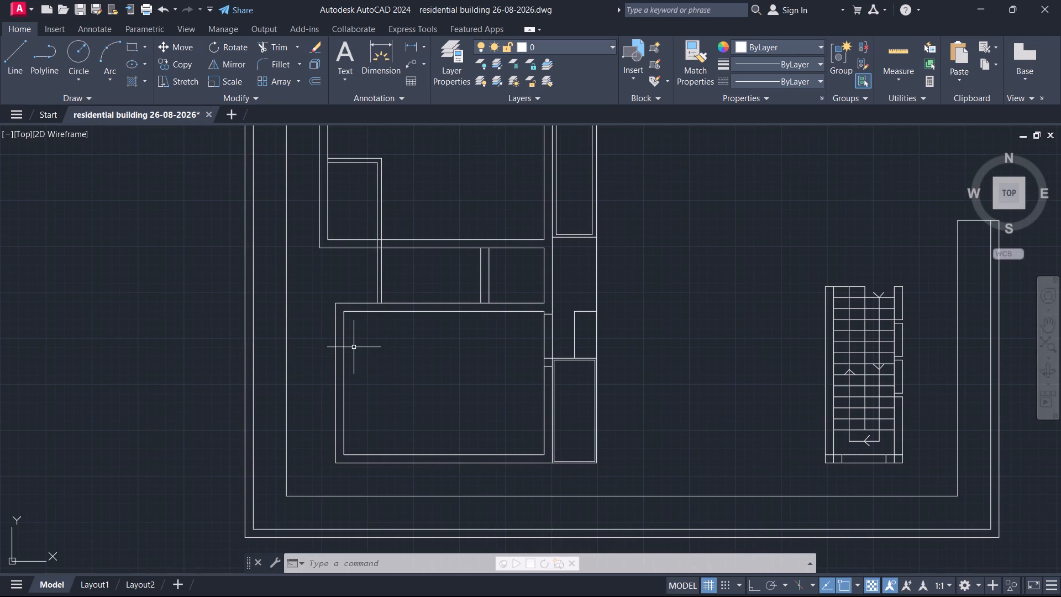
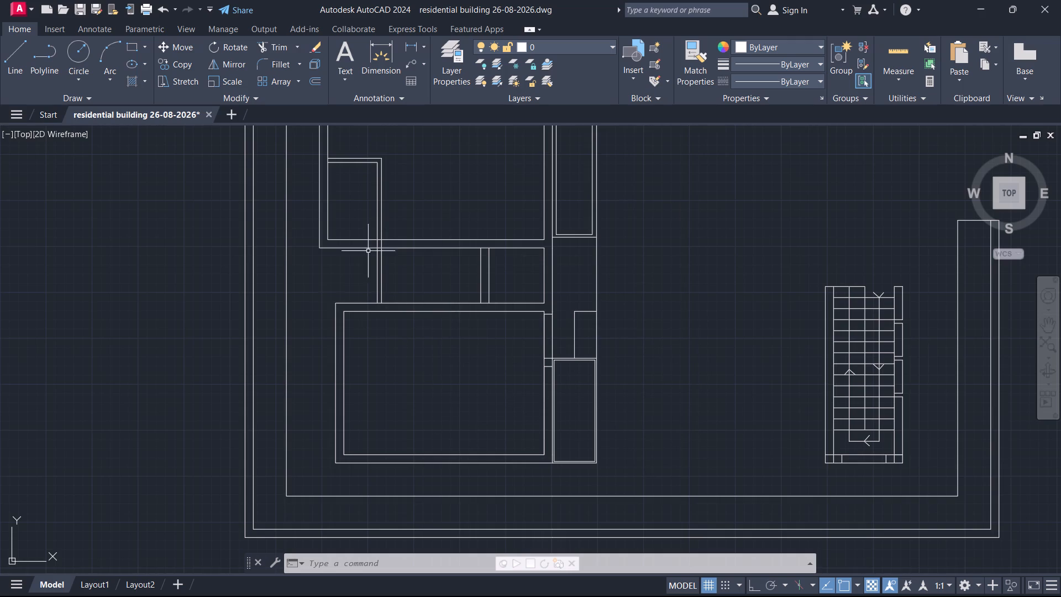
Examine the whole plan within the boundary wall, especially the upper room's inner partition and the passage between the two large rooms.
scroll(726, 376, down, 1)
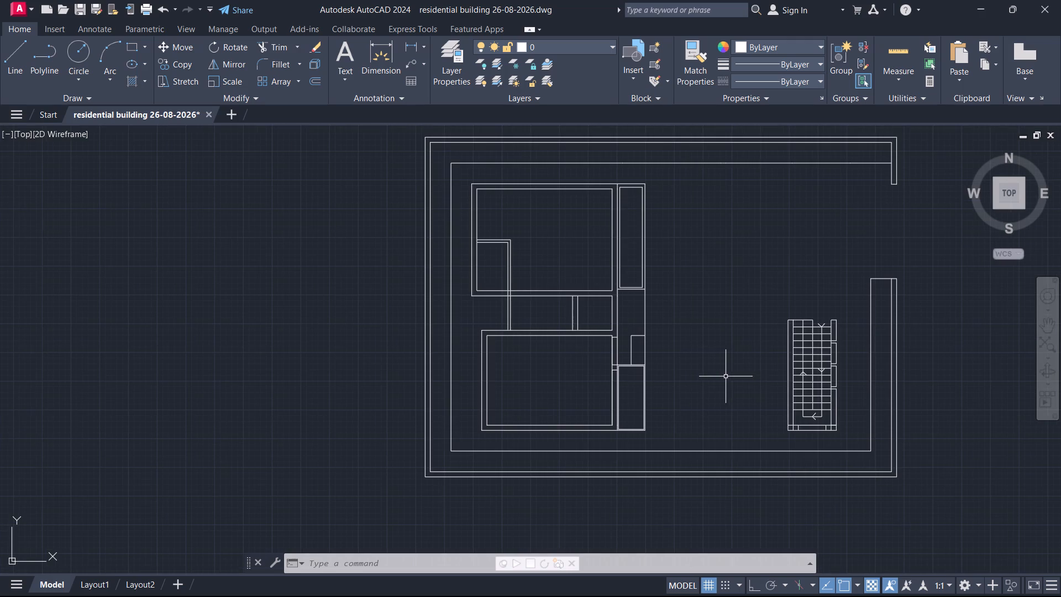
middle_drag(724, 375, 658, 422)
middle_drag(658, 422, 640, 397)
middle_drag(640, 397, 640, 397)
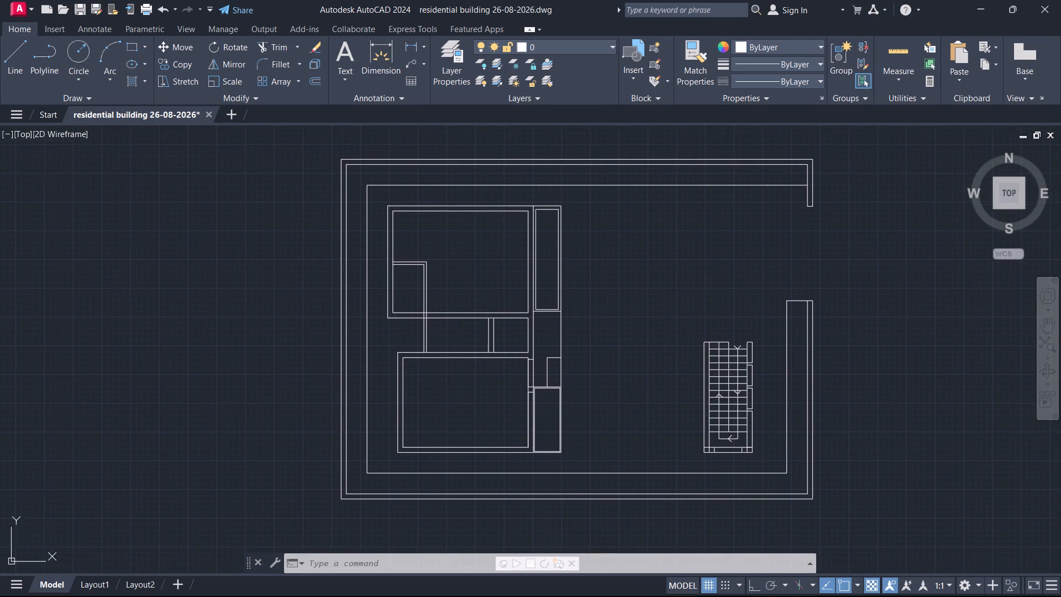
middle_drag(640, 397, 633, 423)
middle_drag(633, 423, 632, 394)
middle_drag(635, 391, 638, 407)
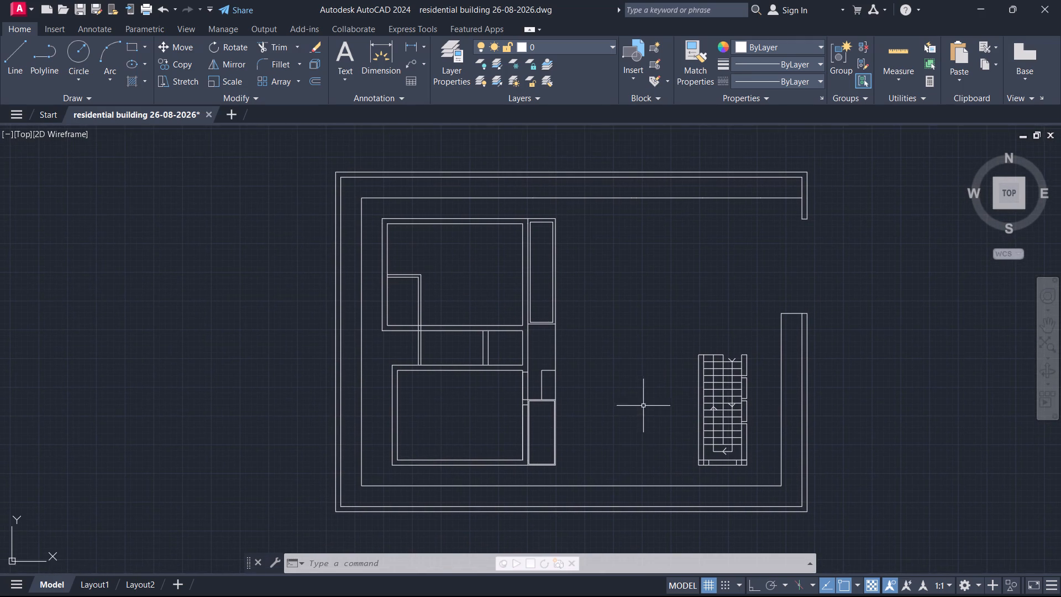
middle_drag(643, 406, 656, 394)
middle_drag(655, 394, 623, 413)
middle_drag(614, 420, 621, 411)
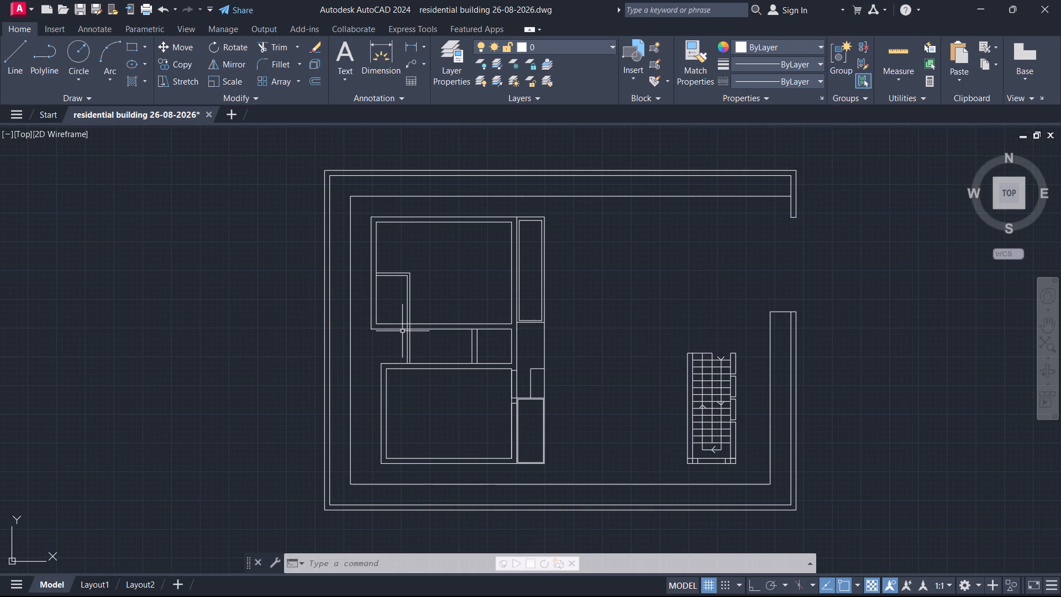
scroll(439, 311, up, 1)
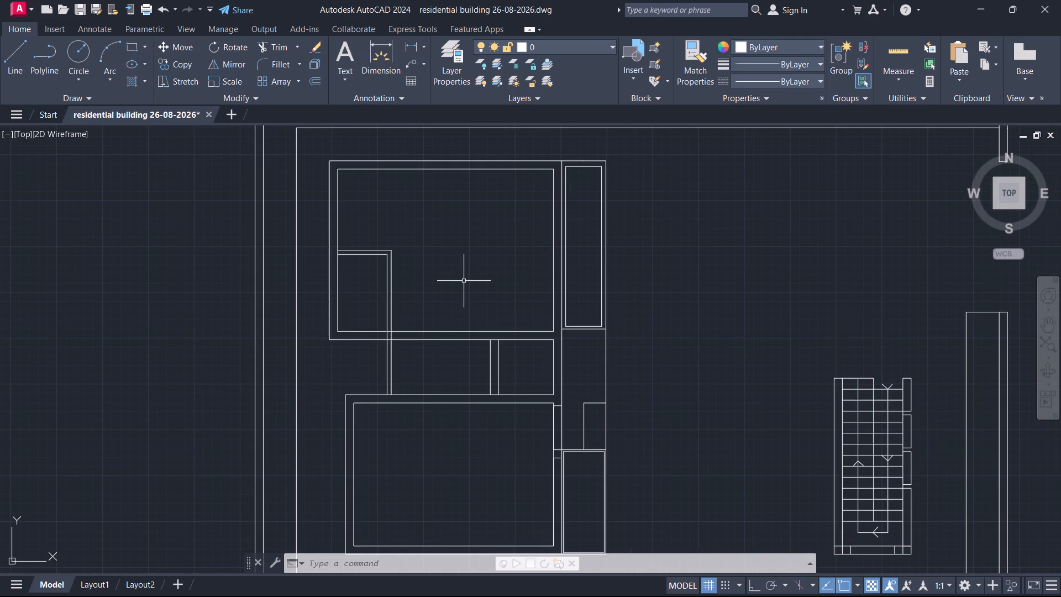
scroll(461, 231, down, 1)
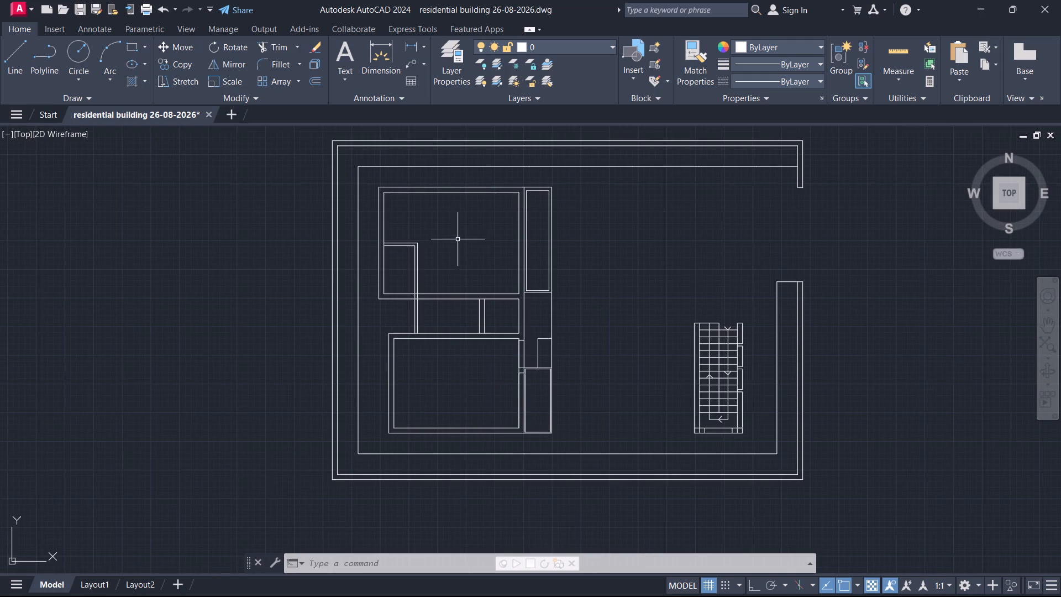
middle_drag(455, 247, 482, 265)
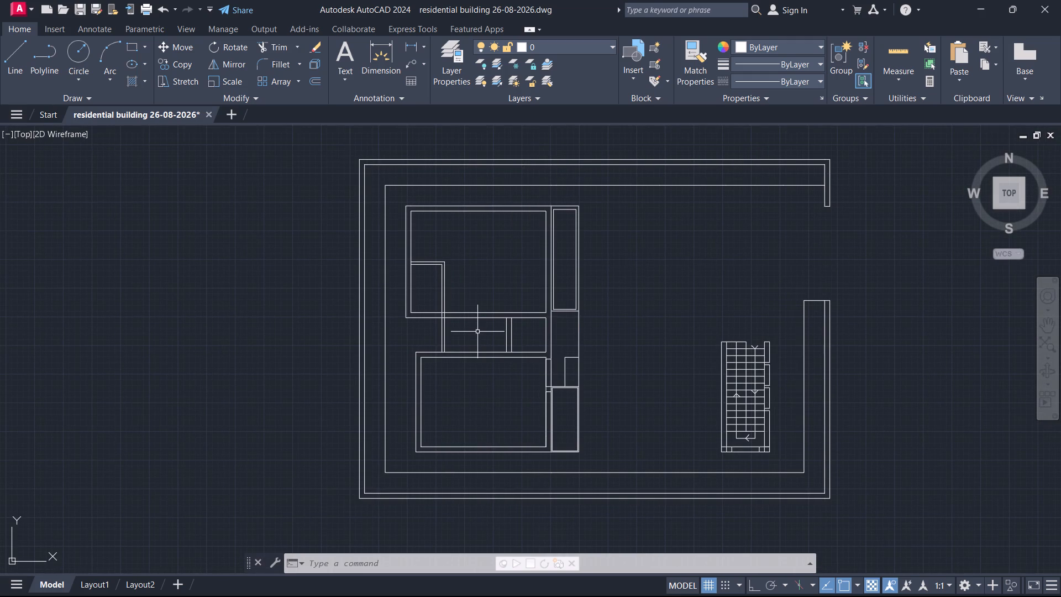
scroll(419, 250, up, 2)
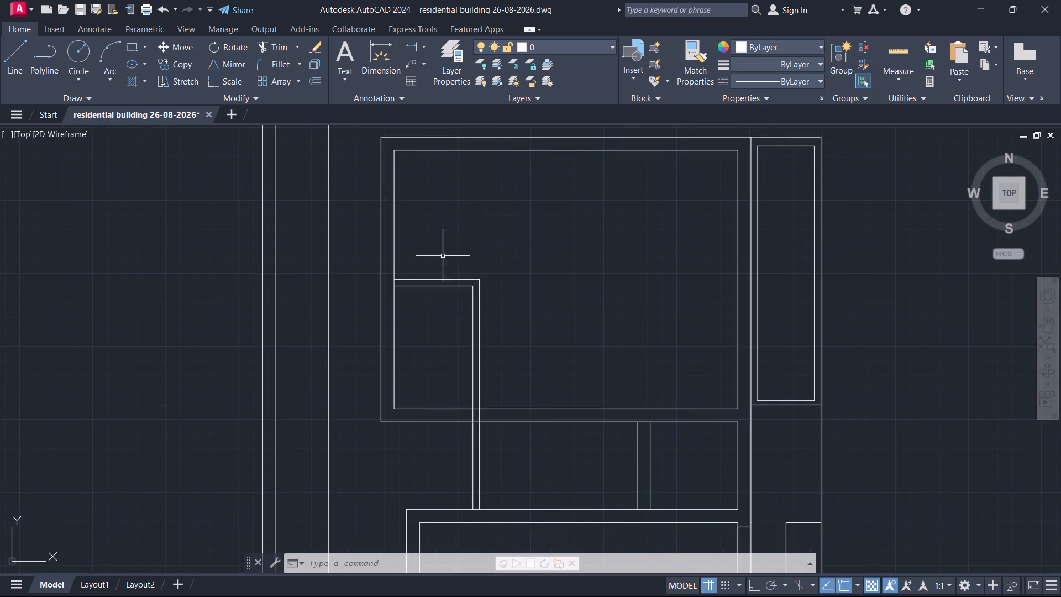
scroll(448, 255, down, 1)
scroll(550, 285, down, 1)
middle_drag(550, 285, 526, 284)
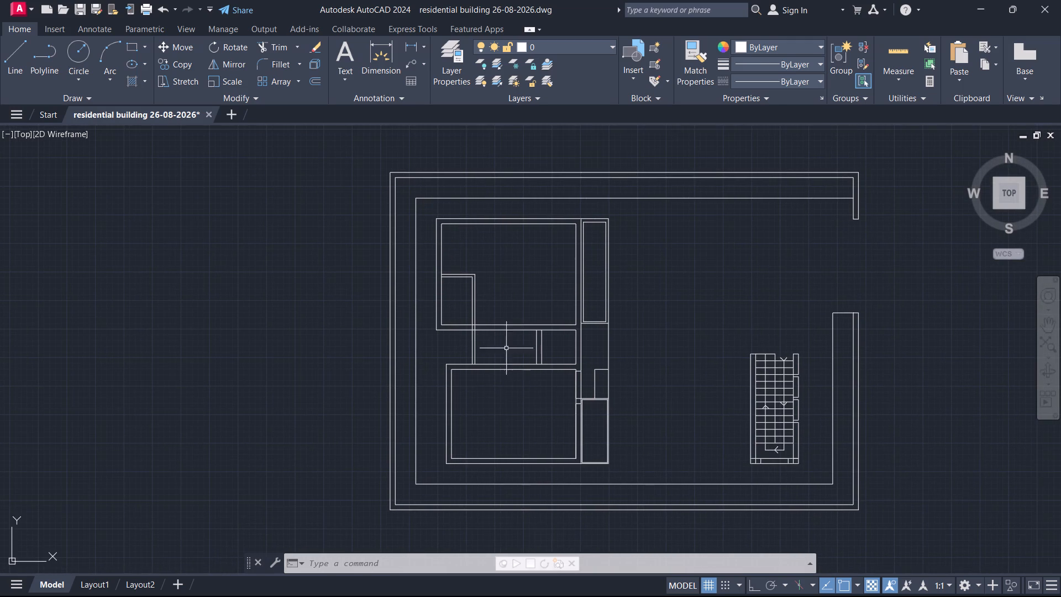
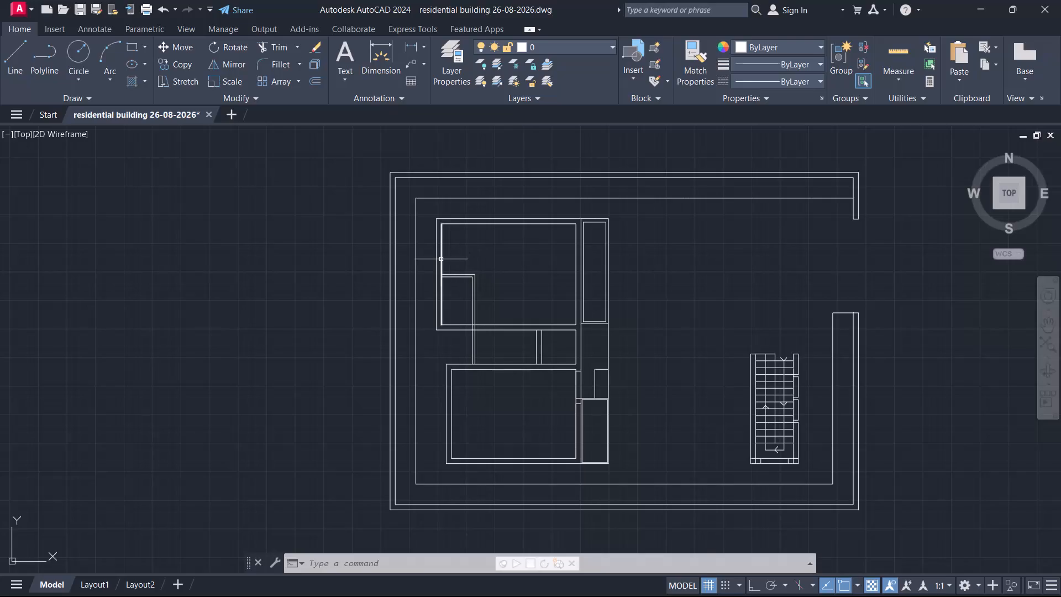
Draw the jamb lines of a 3'4" opening in the upper room's left wall, starting 6" above the inner partition.
scroll(440, 259, up, 1)
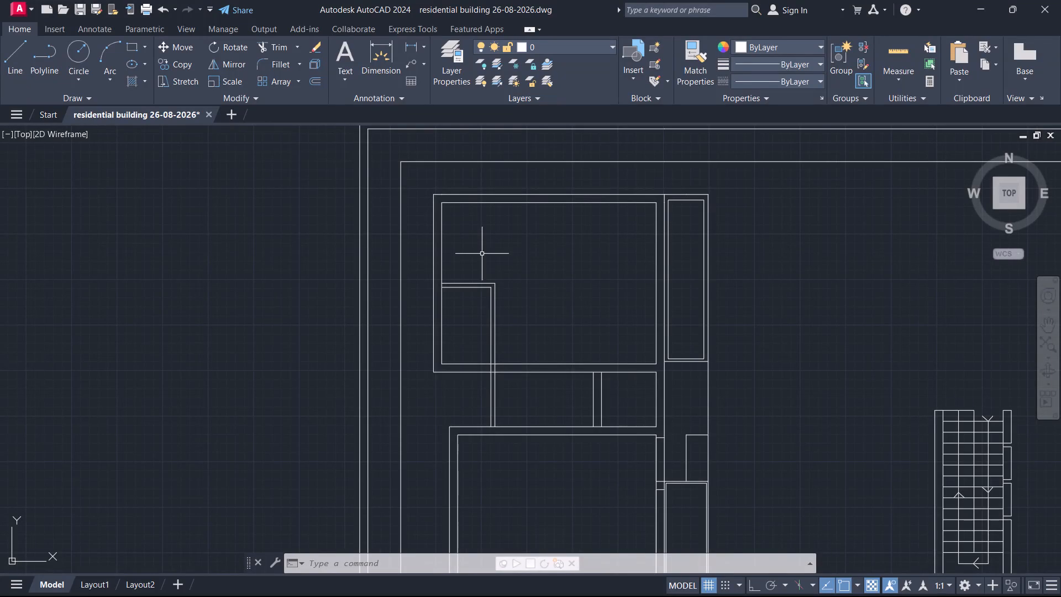
middle_drag(499, 256, 499, 255)
middle_drag(499, 255, 498, 231)
middle_drag(508, 221, 512, 233)
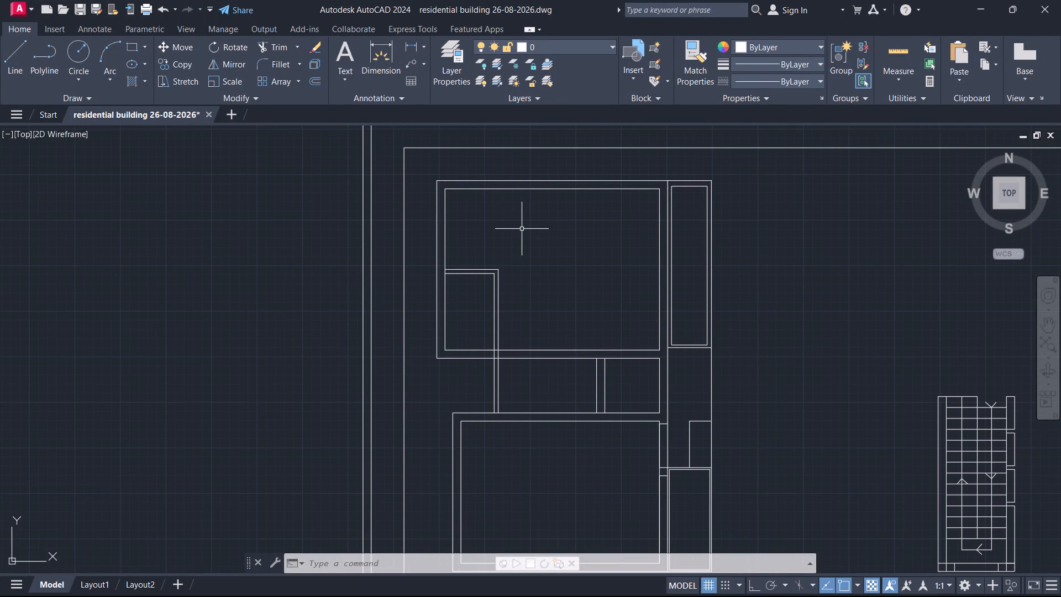
middle_drag(522, 228, 538, 220)
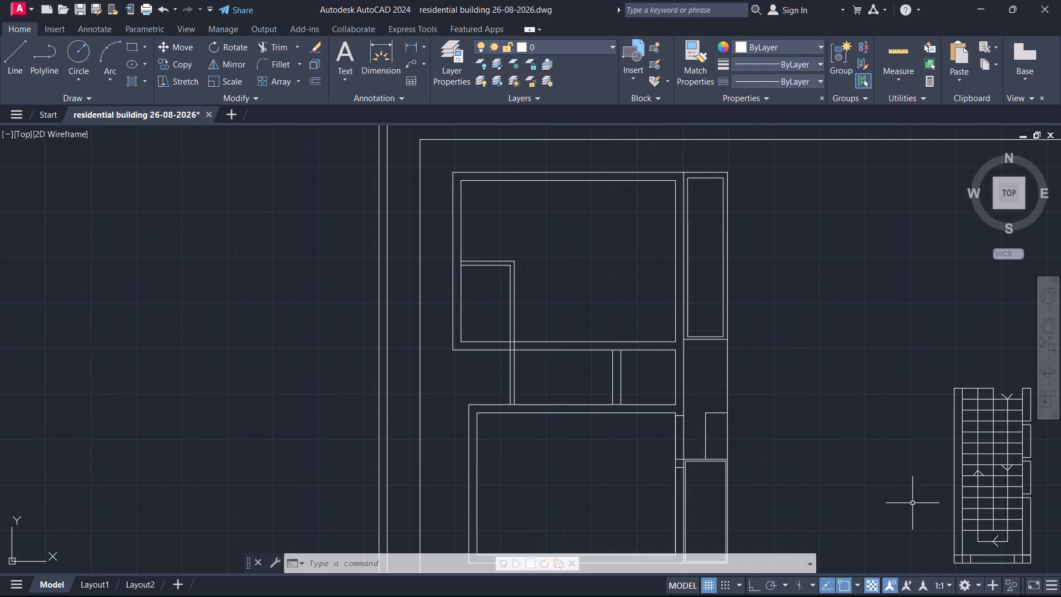
key(l)
key(Return)
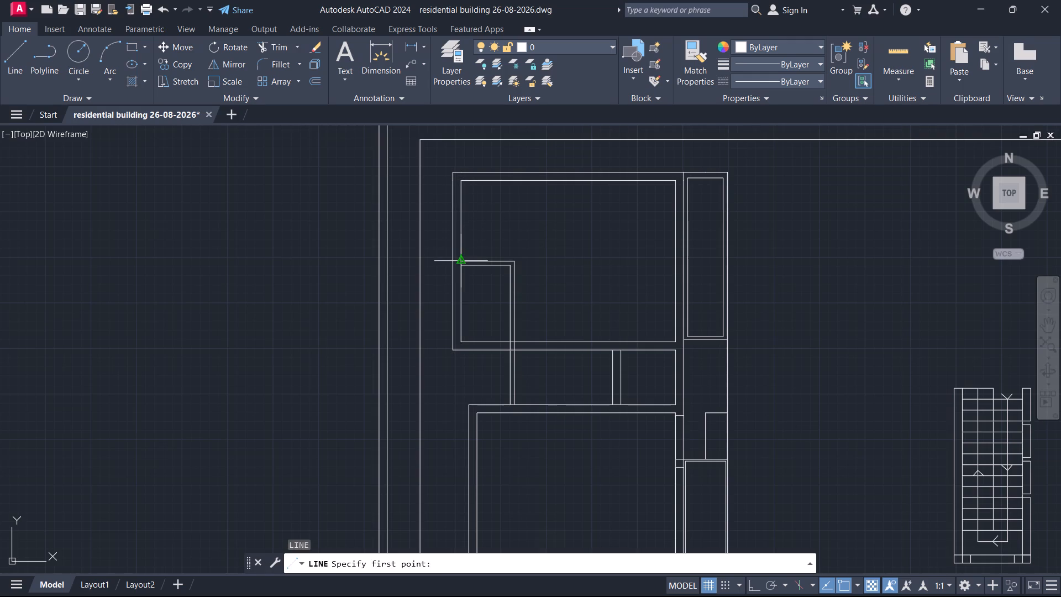
click(464, 260)
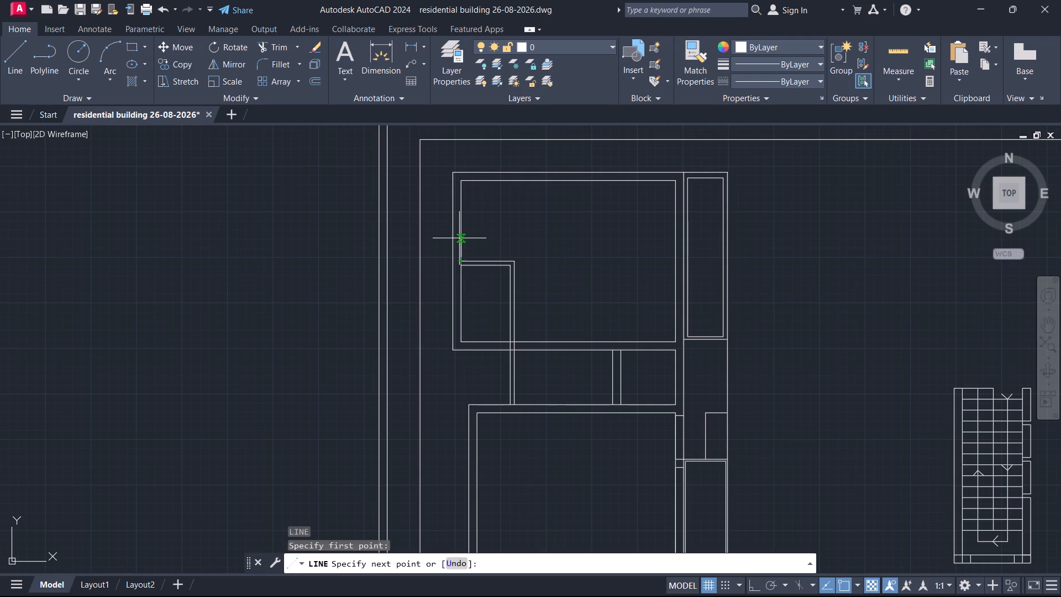
key(F8)
text(6")
key(Return)
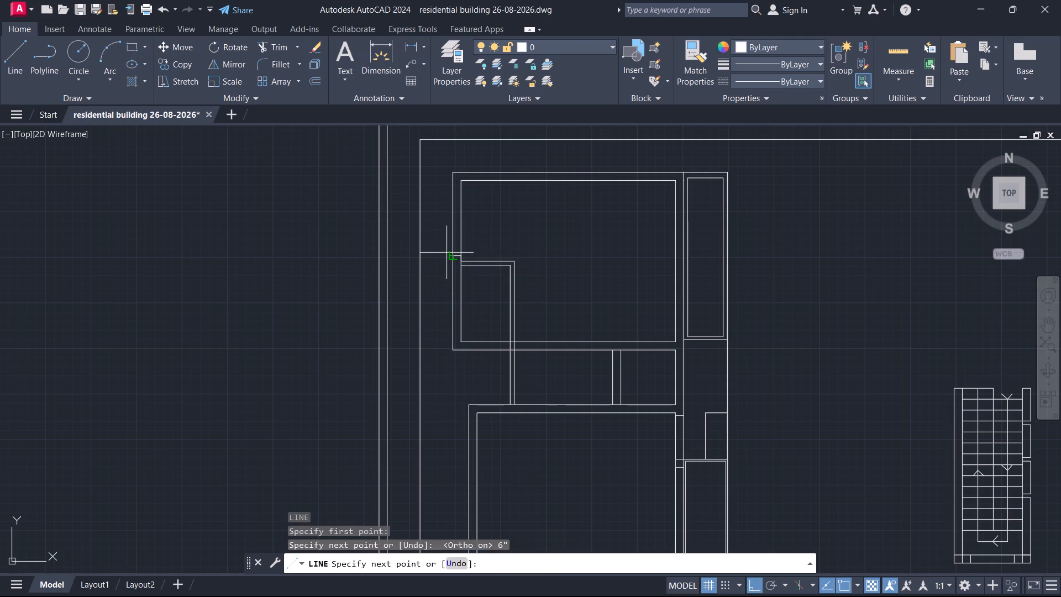
click(450, 254)
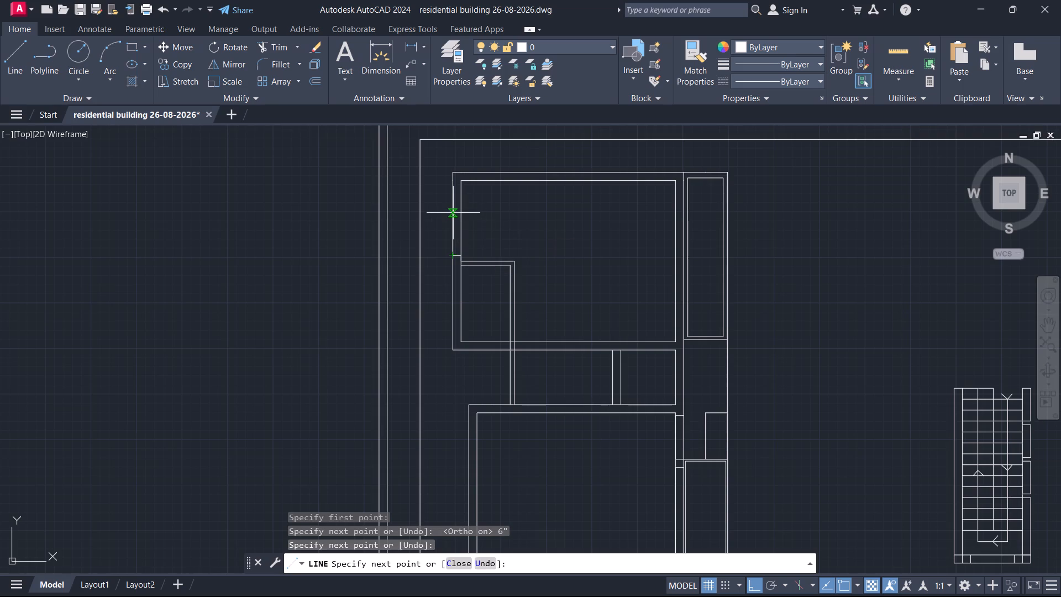
text(3')
text(4")
key(Return)
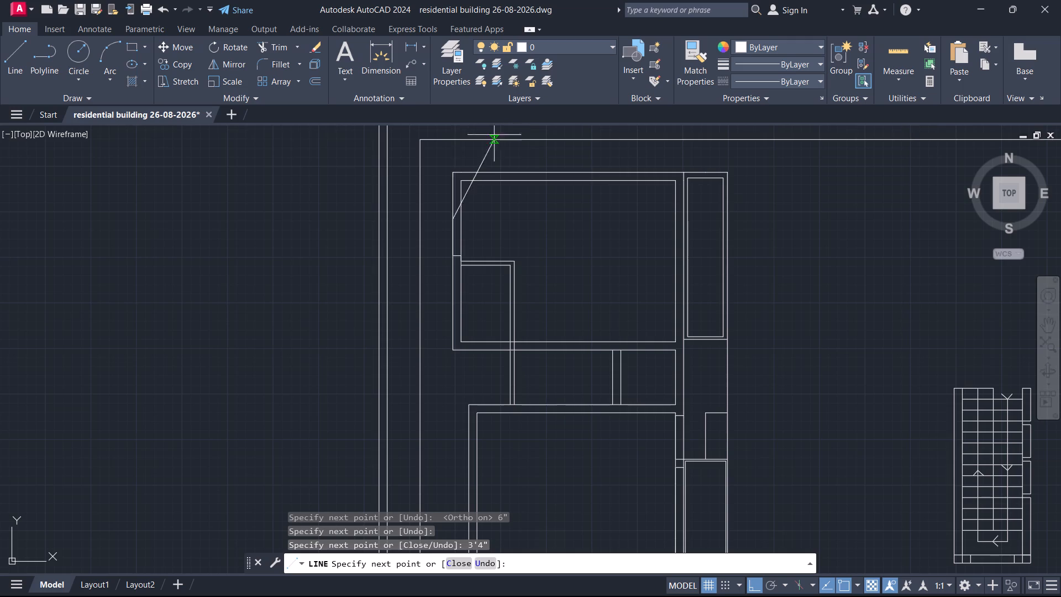
click(463, 216)
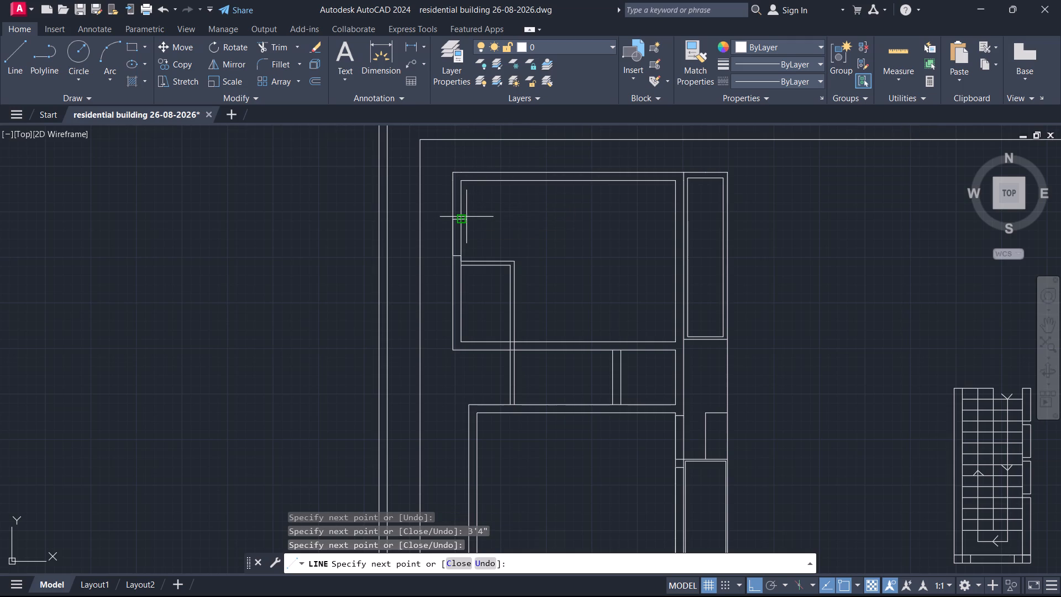
key(space)
Draw the jamb lines of a 3' opening in the same left wall, starting 6" below the inner partition.
scroll(464, 277, up, 1)
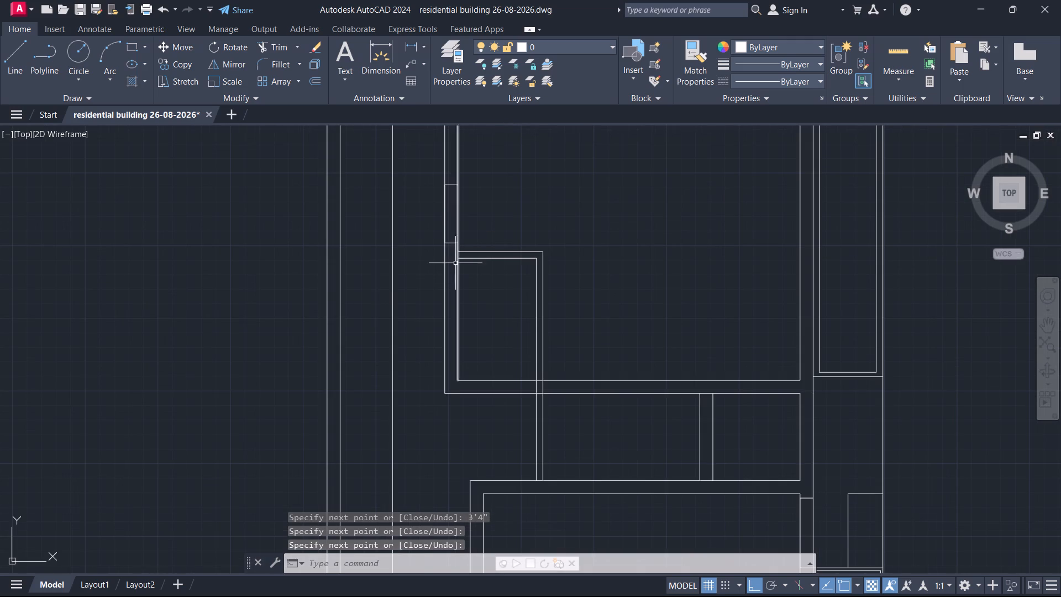
key(l)
key(Return)
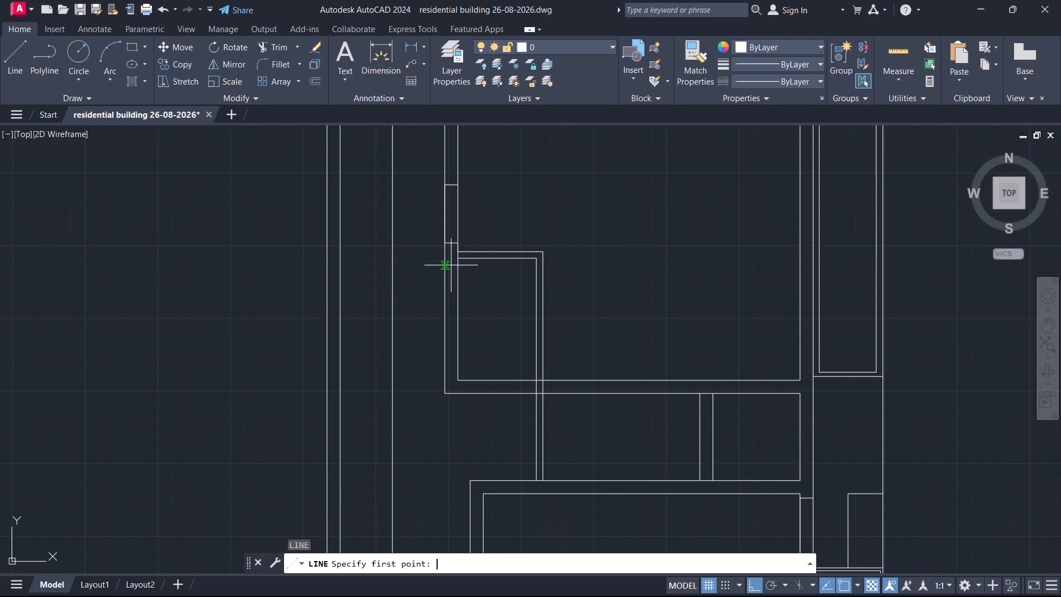
click(461, 258)
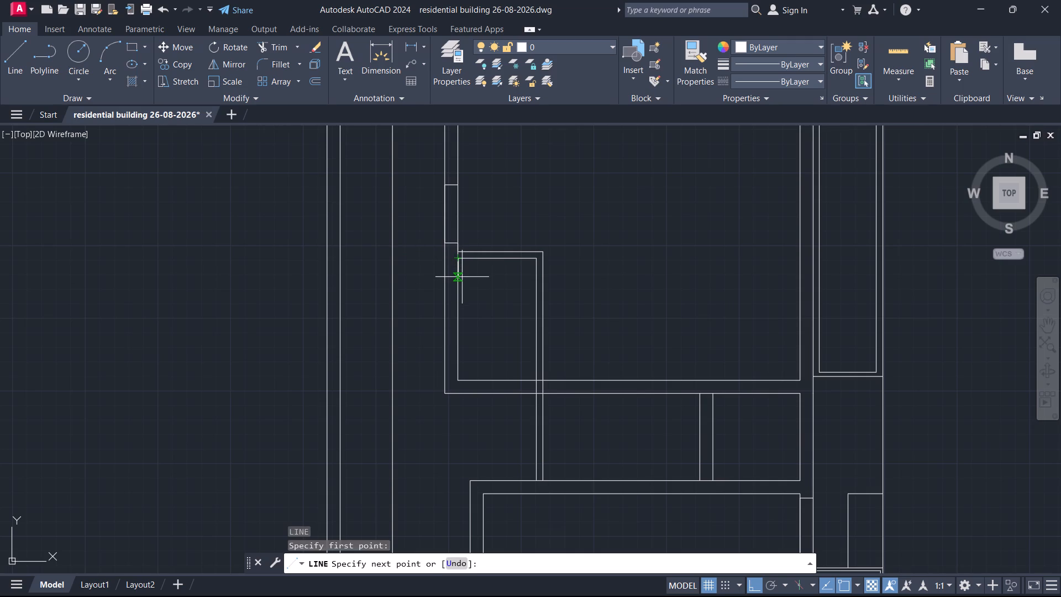
key(6)
key(shift+quotedbl)
key(Return)
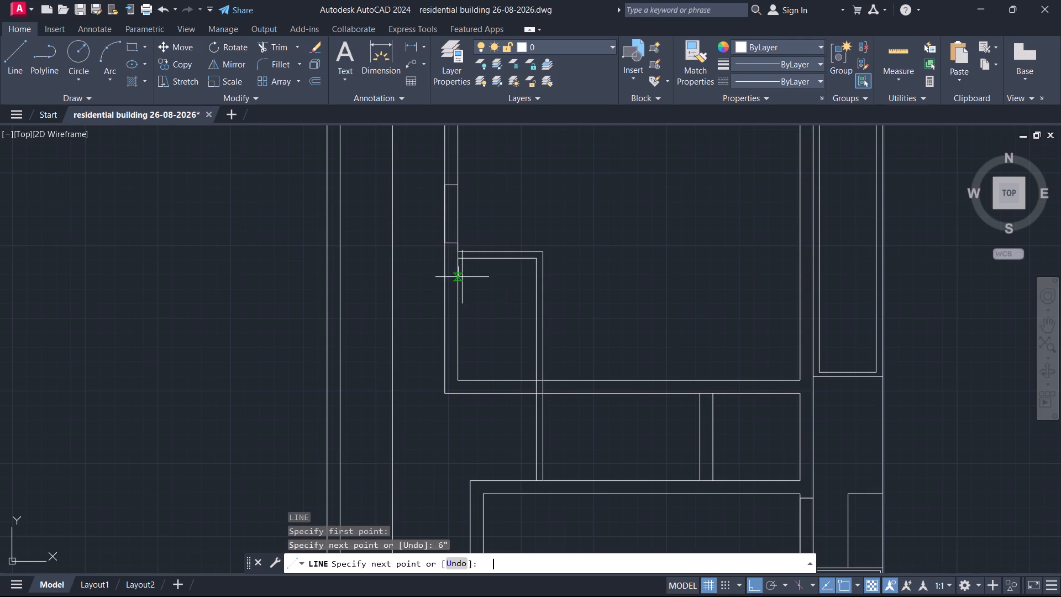
click(446, 269)
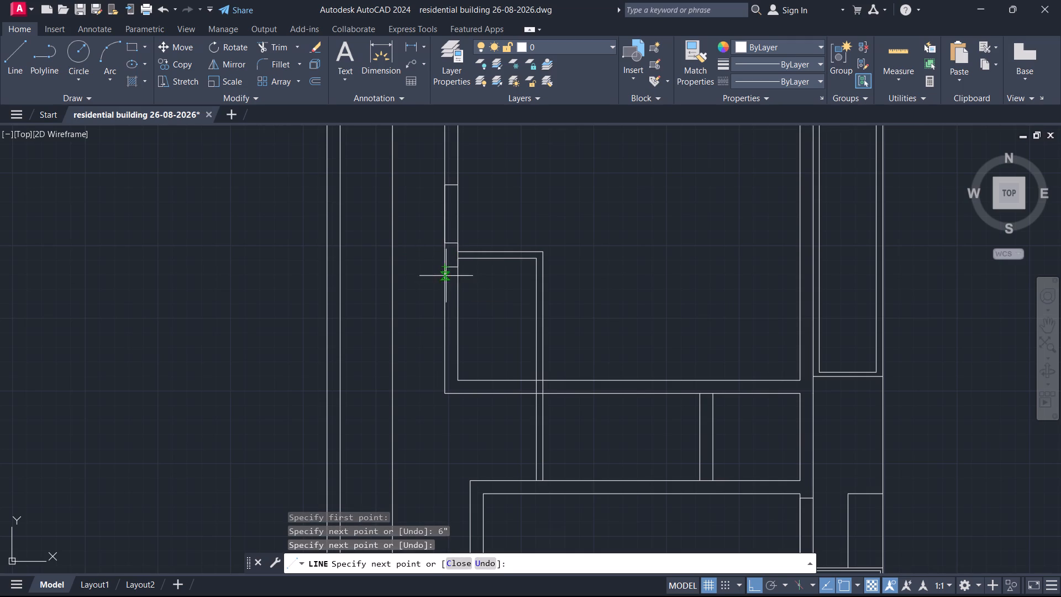
text(3')
key(Return)
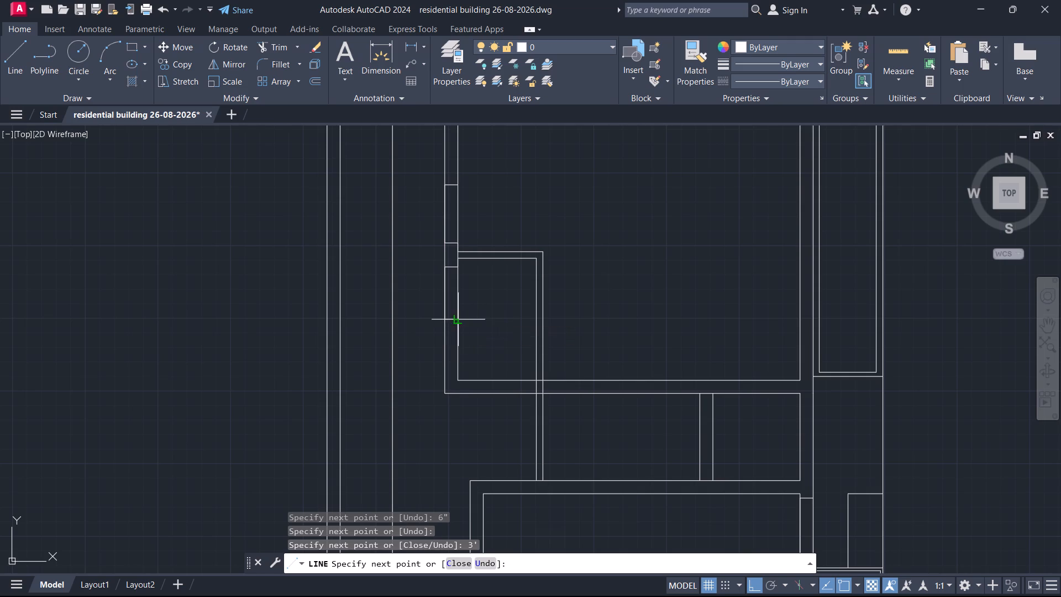
click(461, 323)
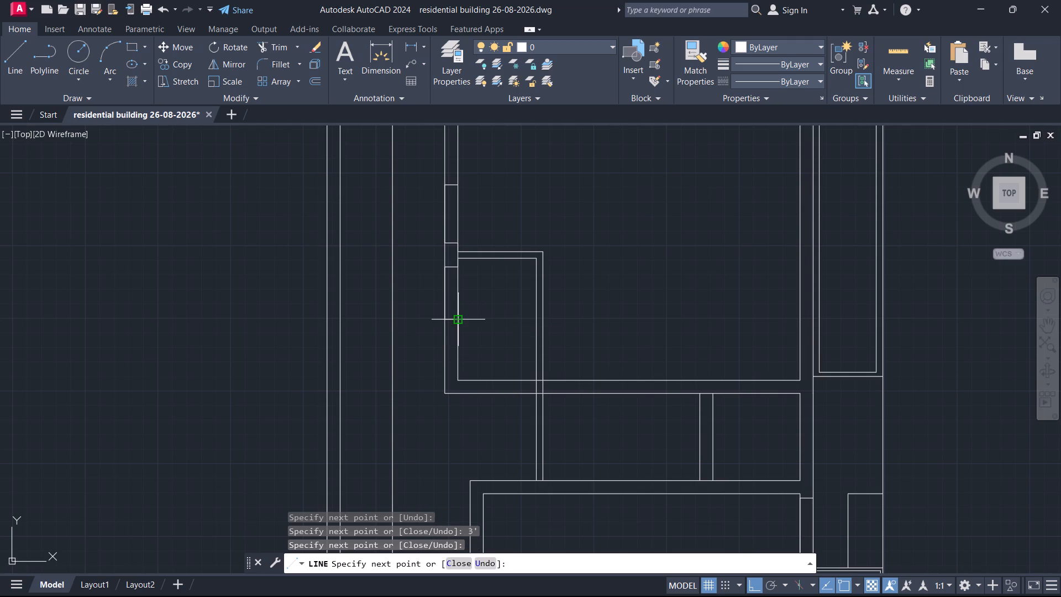
key(Escape)
Trim the left wall lines between the jambs of both openings and the wall line across the inner partition's end.
text(tr)
key(Return)
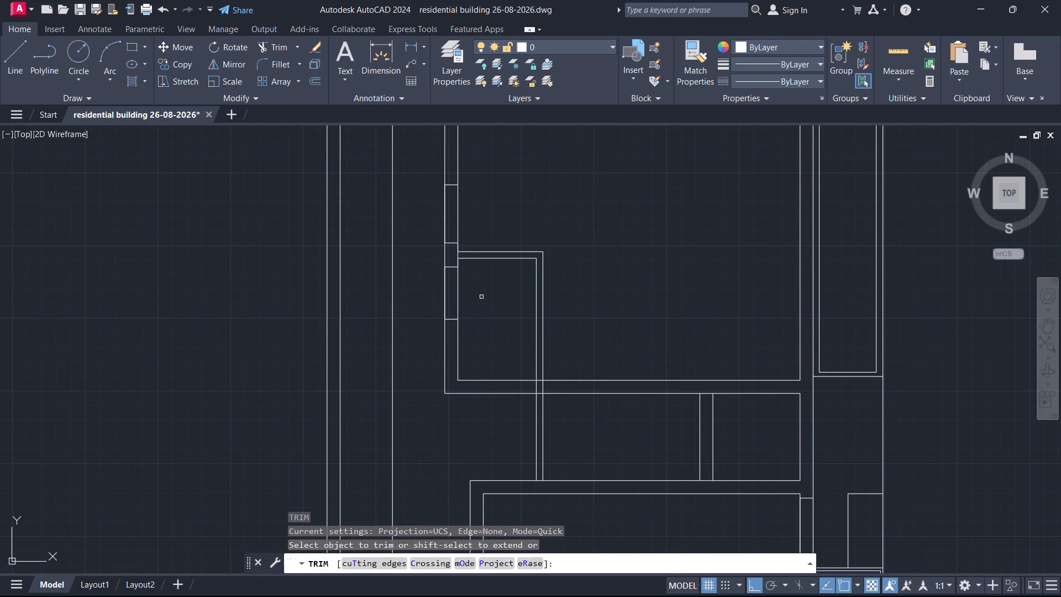
click(481, 296)
click(418, 296)
click(485, 220)
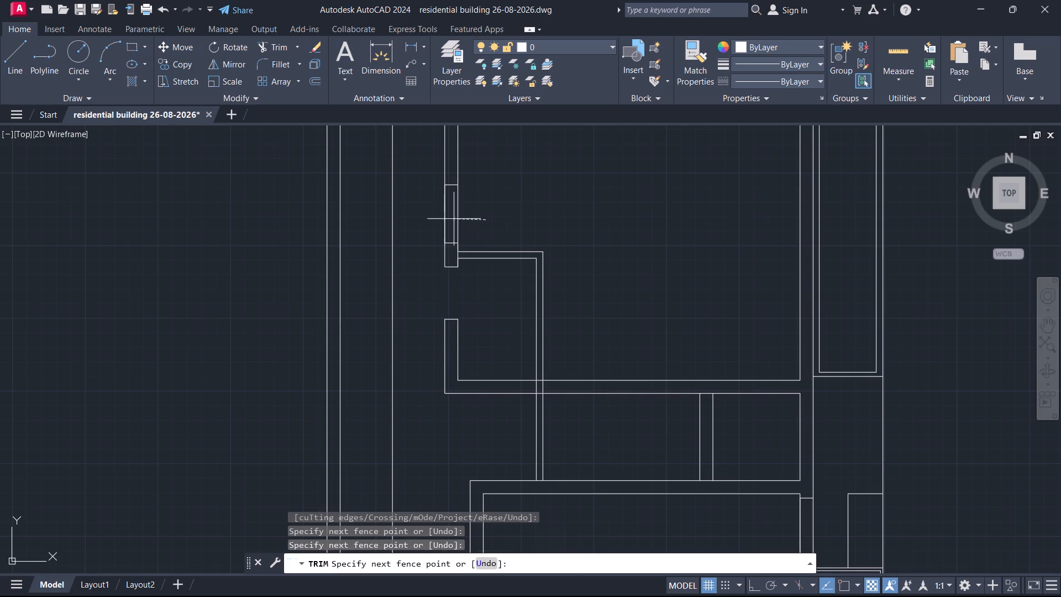
click(429, 218)
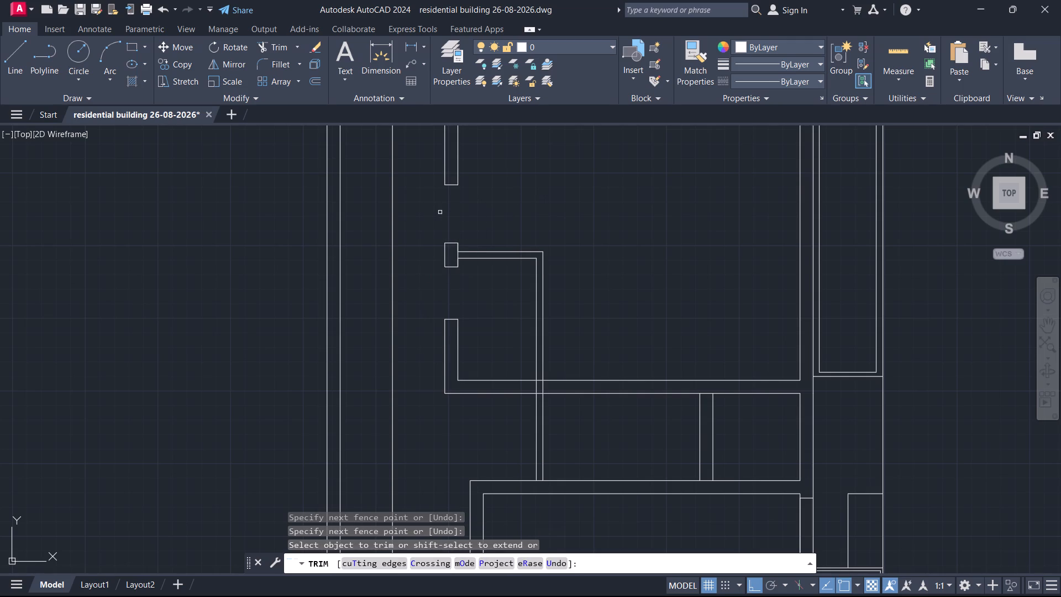
scroll(456, 252, up, 2)
click(461, 261)
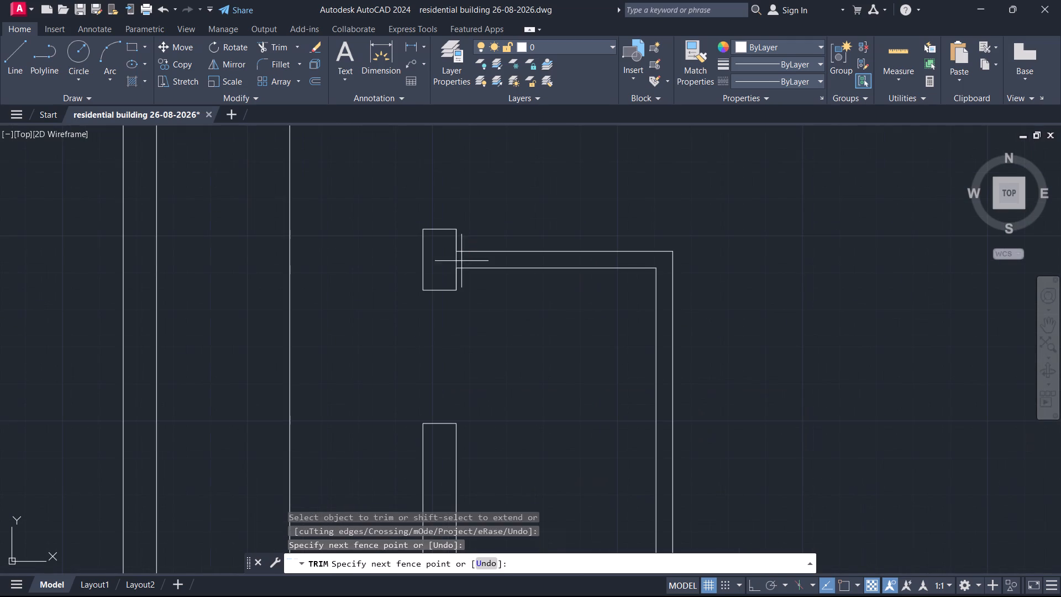
click(445, 260)
scroll(510, 221, down, 3)
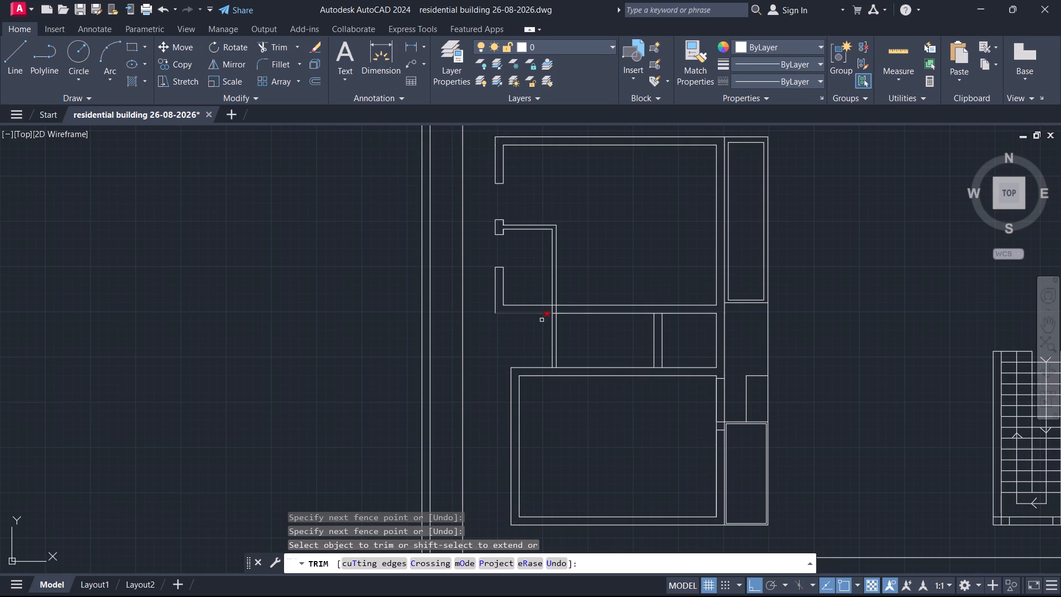
key(space)
Draw the jamb lines of a 3' opening in the lower room's top wall, starting 6" left of the passage's cross wall.
key(l)
key(Return)
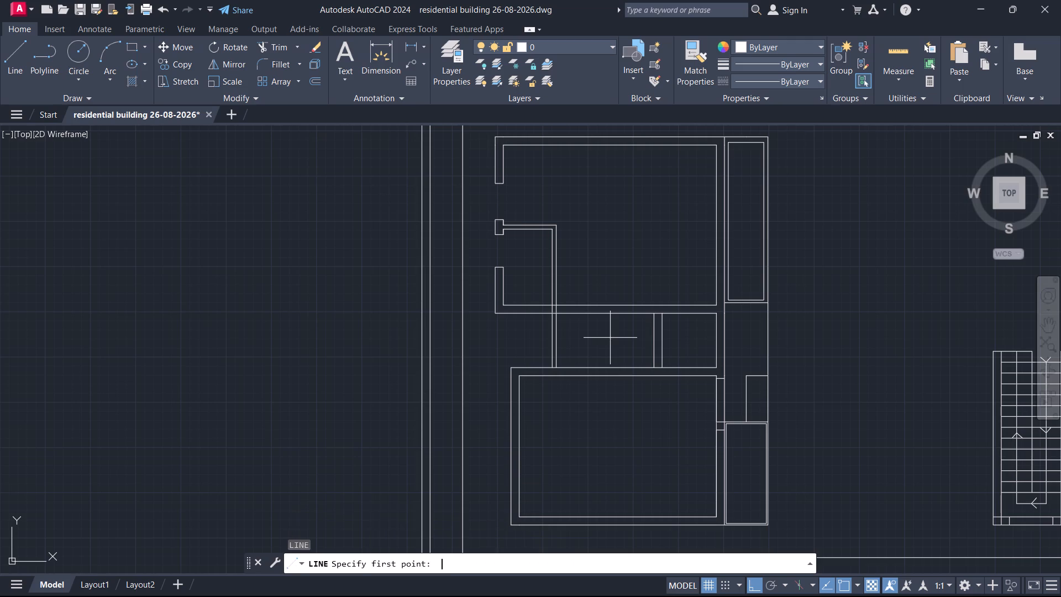
scroll(657, 379, up, 3)
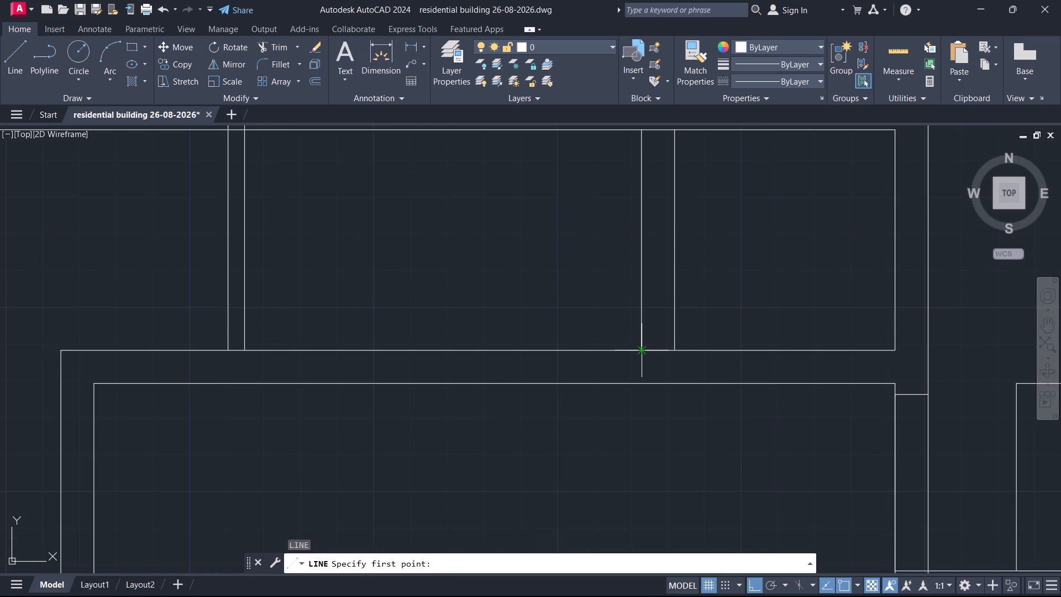
click(644, 349)
text(6")
key(Return)
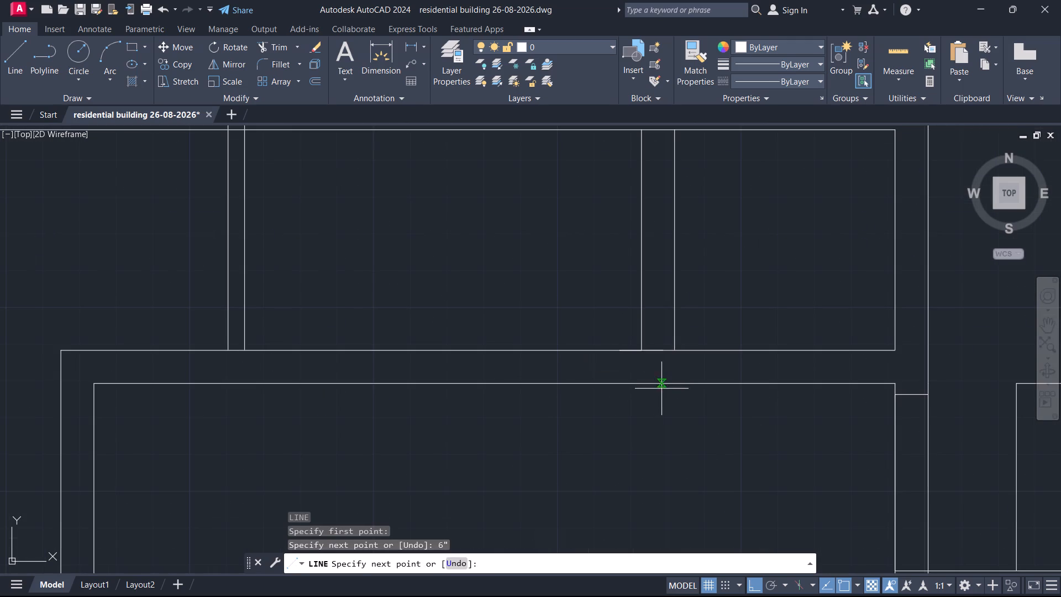
click(618, 380)
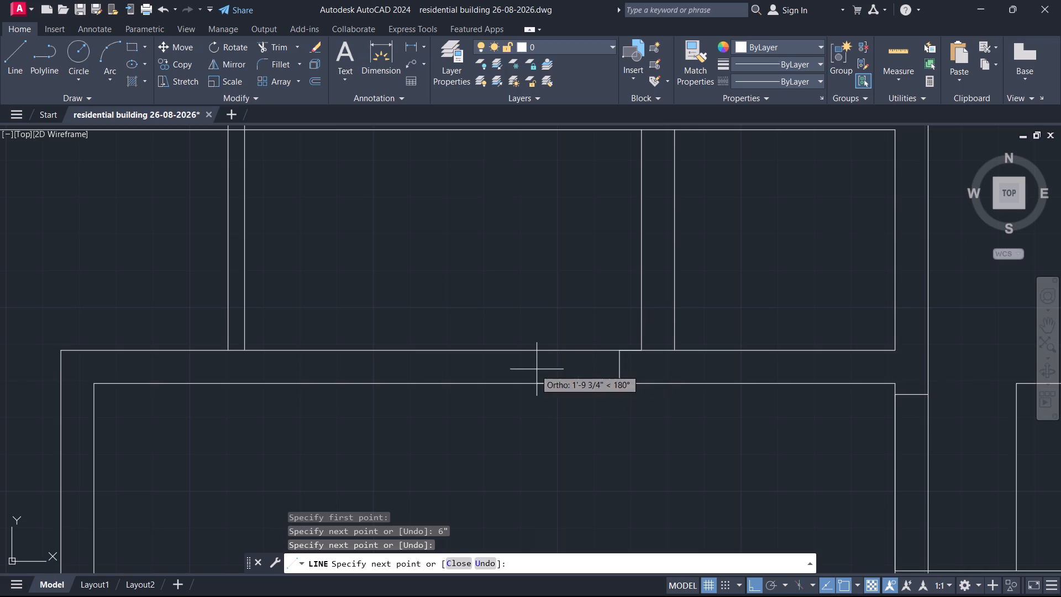
text(3')
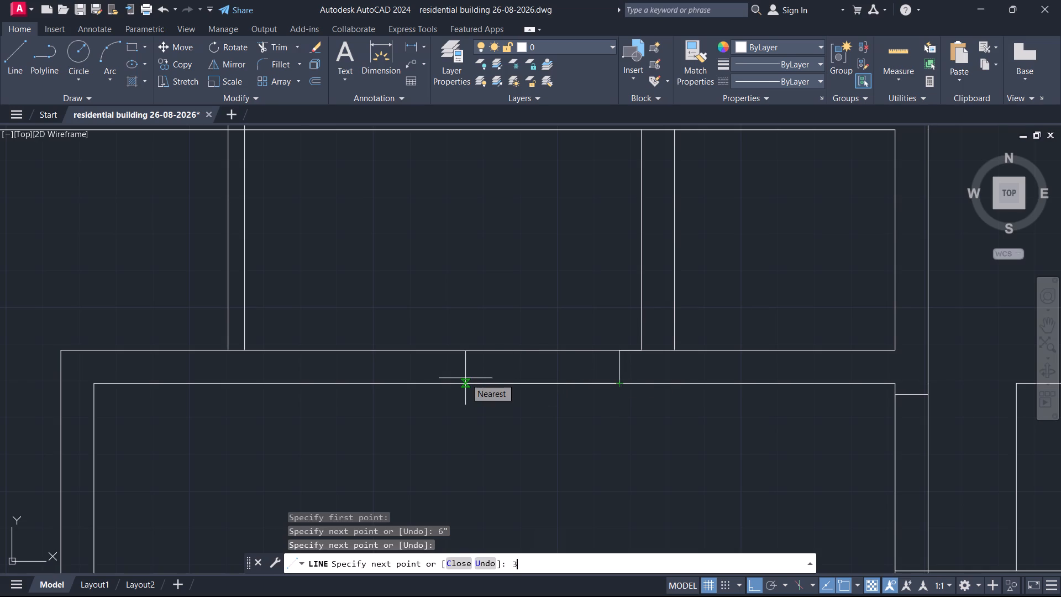
key(Return)
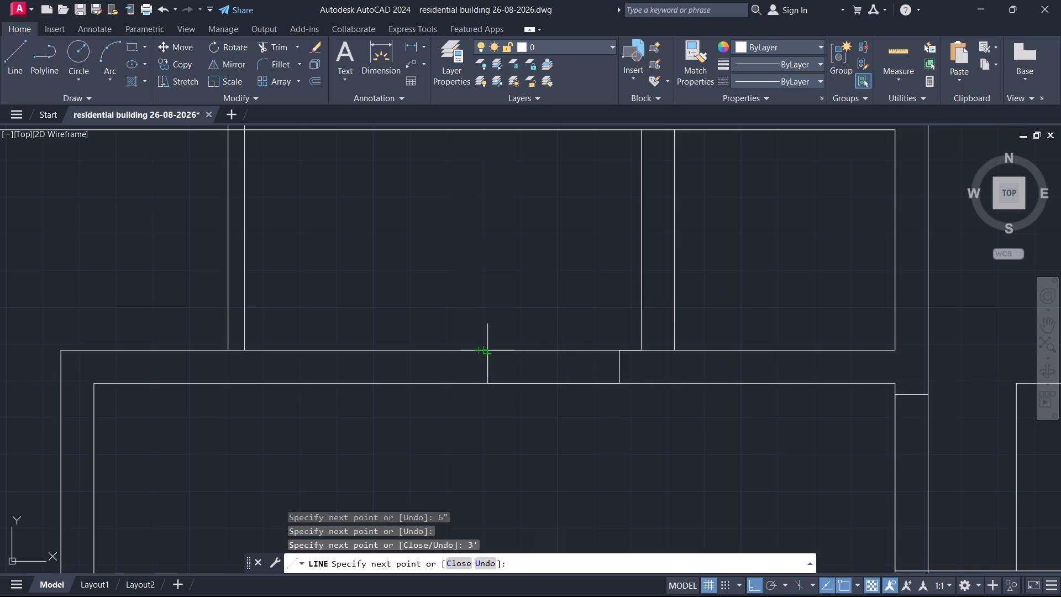
click(487, 348)
key(Escape)
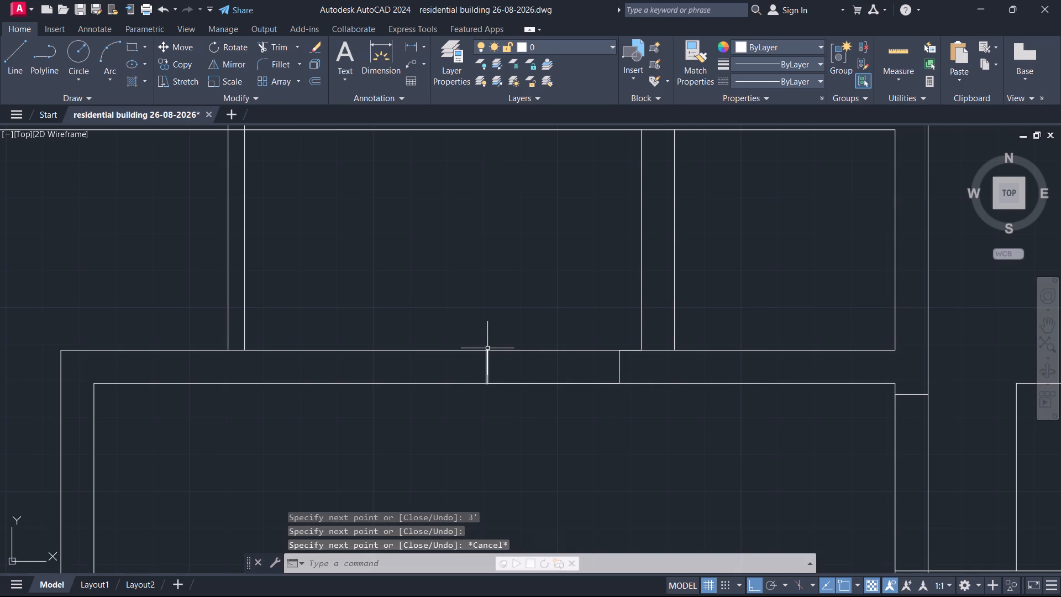
Trim both lines of the lower room's top wall between the new jambs to clear the opening.
text(tr)
key(Return)
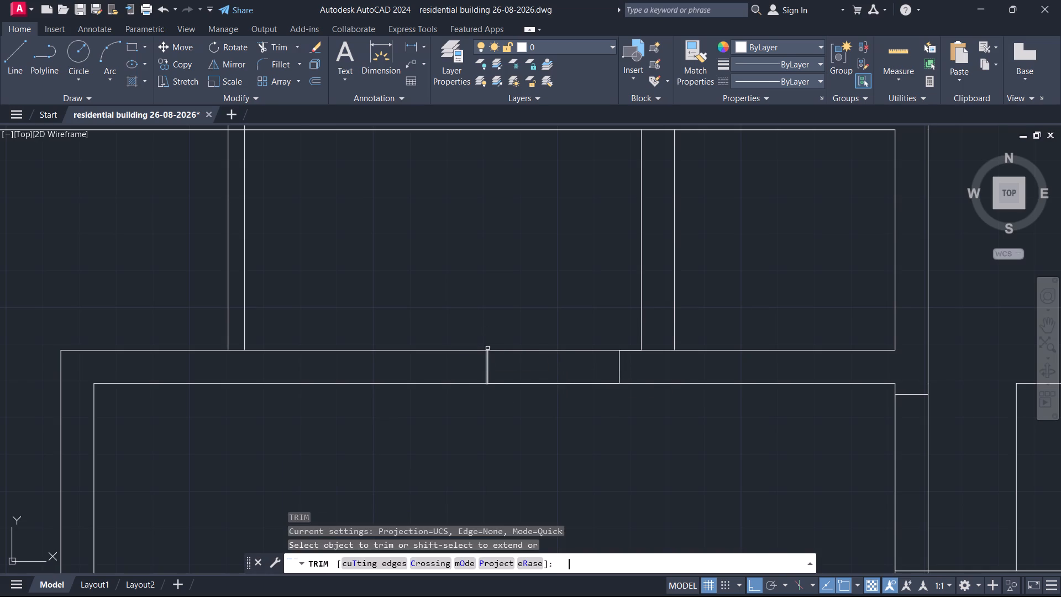
drag(532, 308, 534, 315)
click(529, 404)
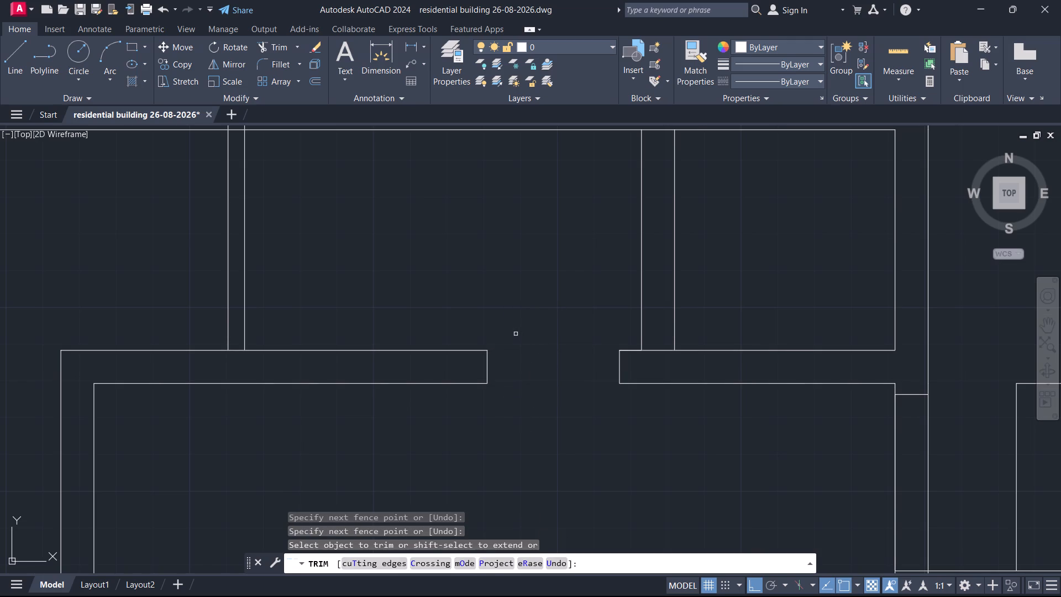
scroll(516, 334, down, 2)
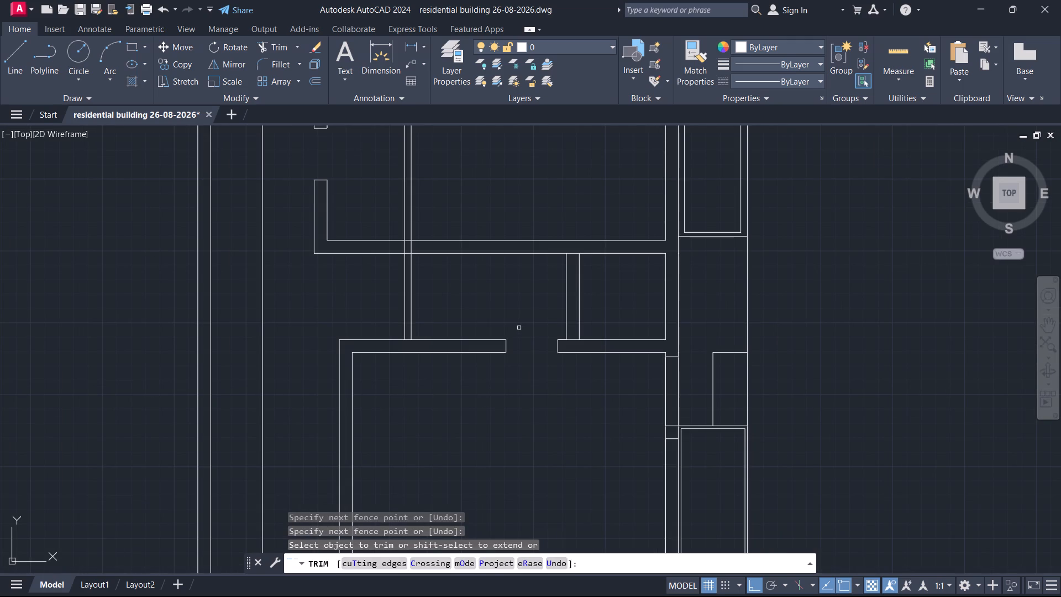
key(Escape)
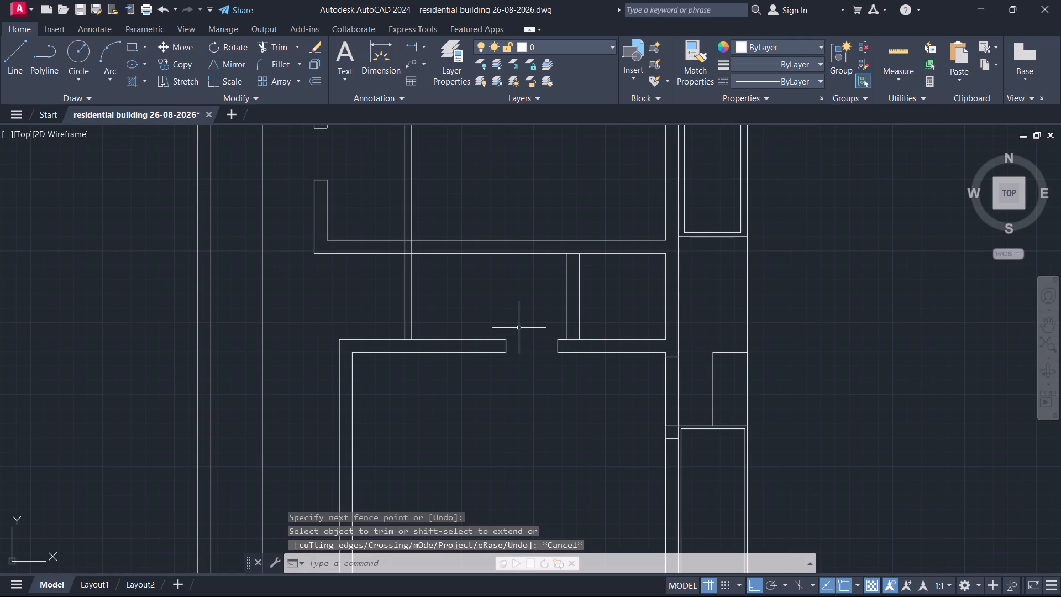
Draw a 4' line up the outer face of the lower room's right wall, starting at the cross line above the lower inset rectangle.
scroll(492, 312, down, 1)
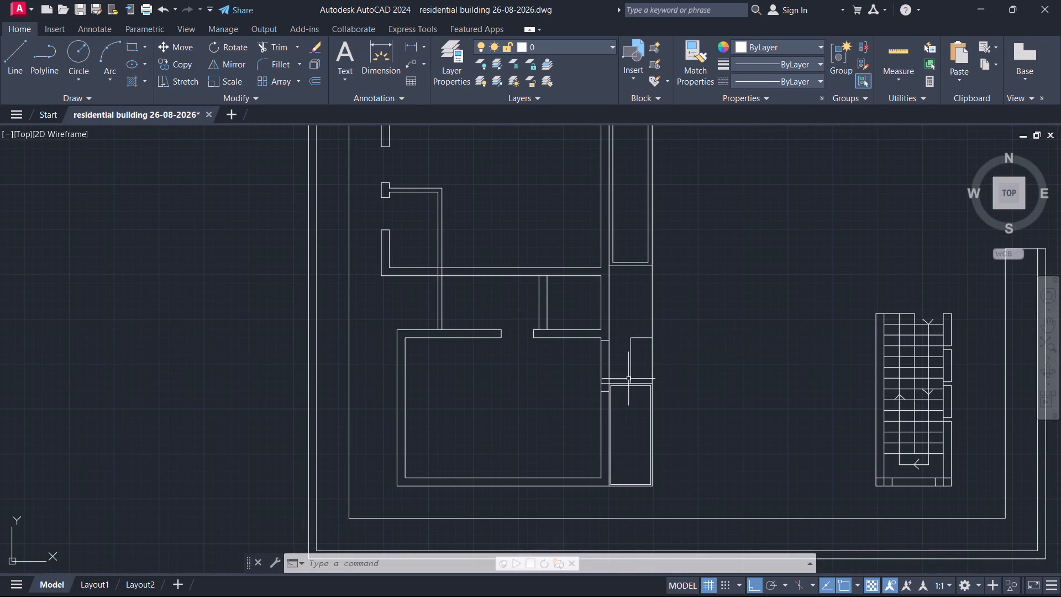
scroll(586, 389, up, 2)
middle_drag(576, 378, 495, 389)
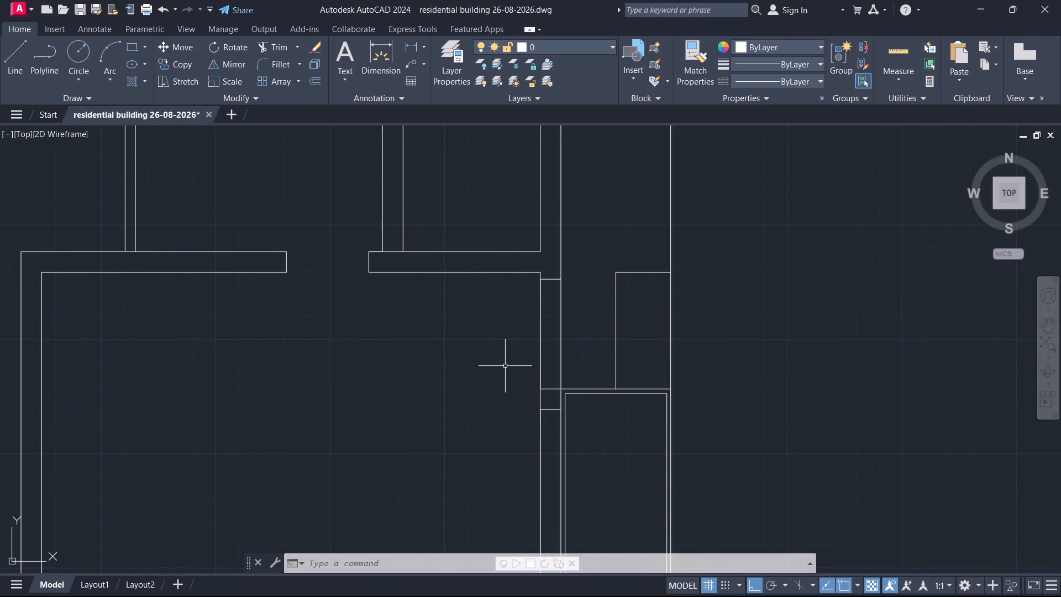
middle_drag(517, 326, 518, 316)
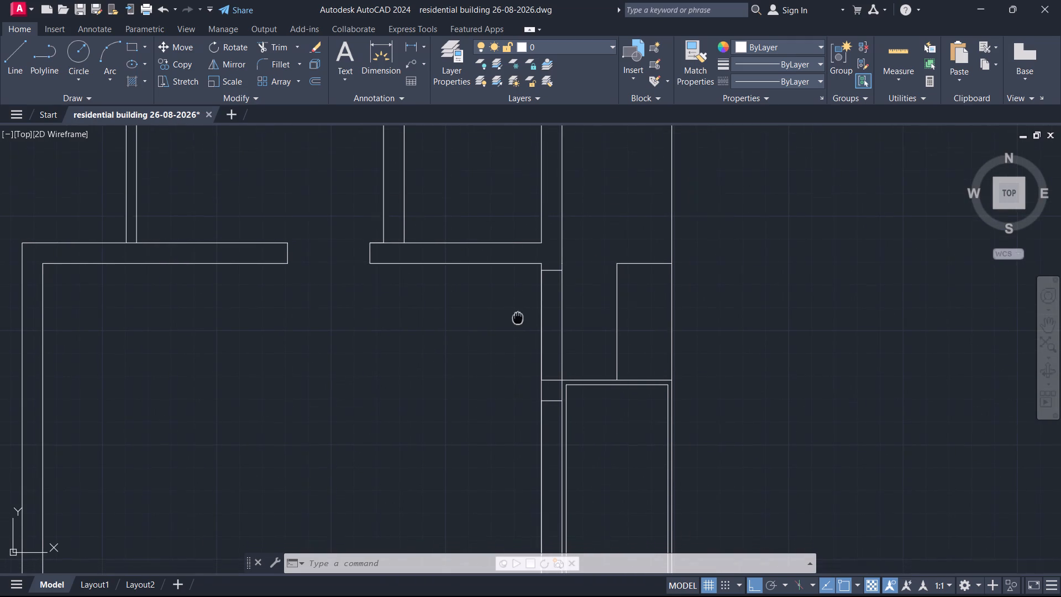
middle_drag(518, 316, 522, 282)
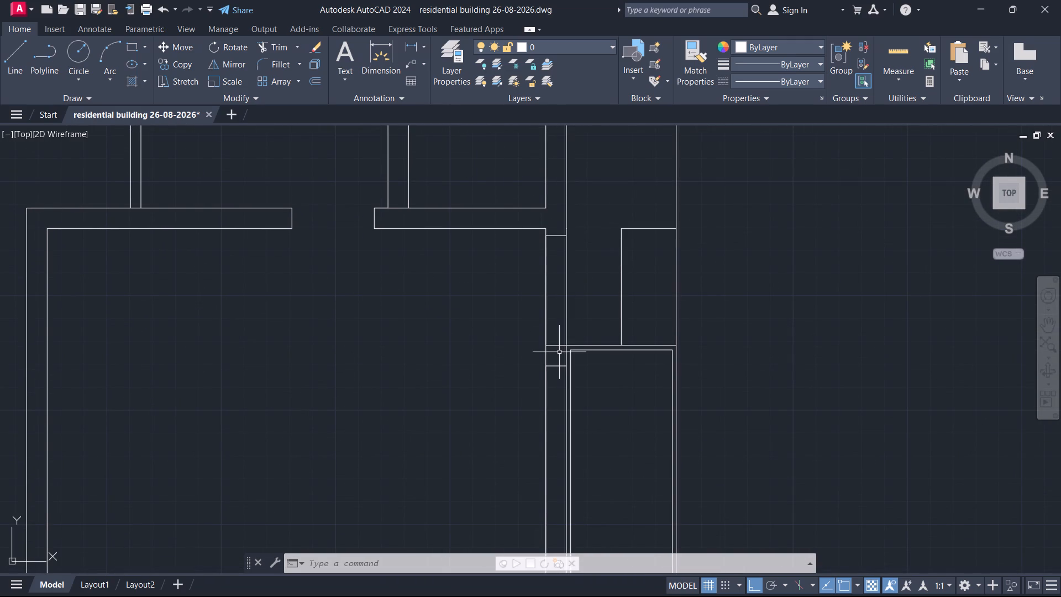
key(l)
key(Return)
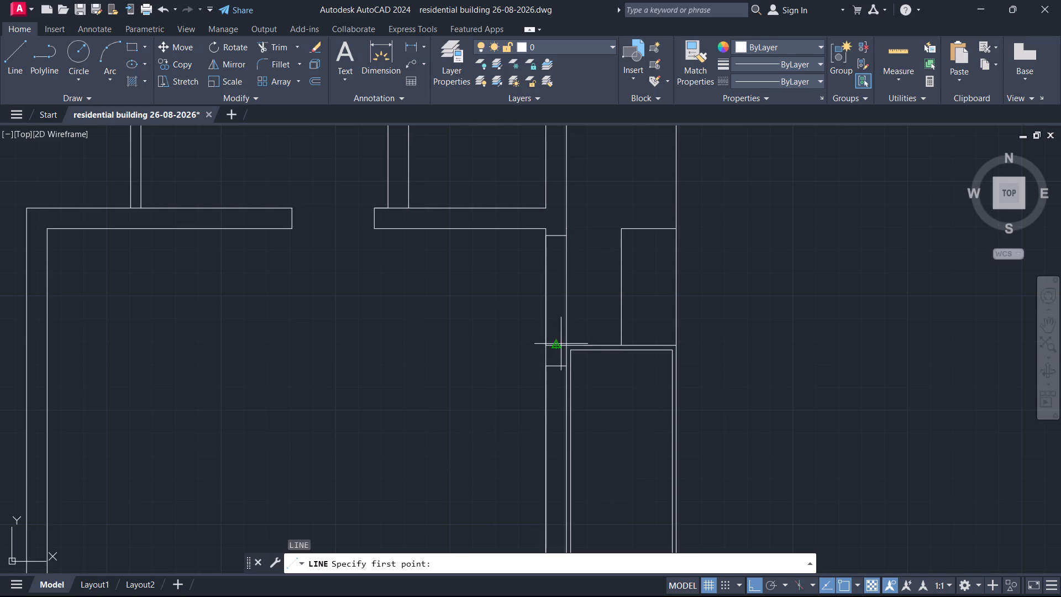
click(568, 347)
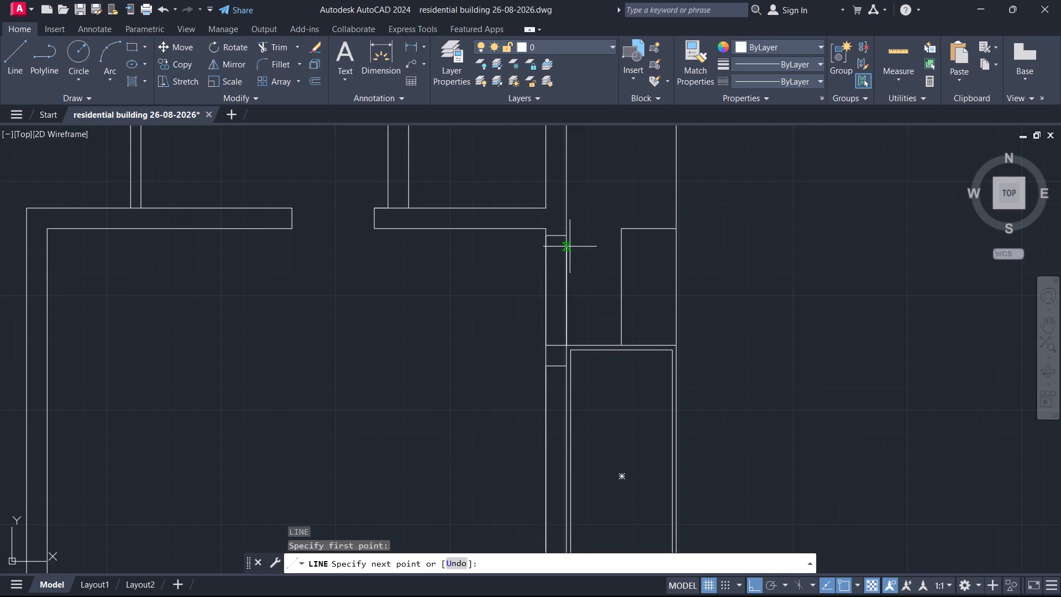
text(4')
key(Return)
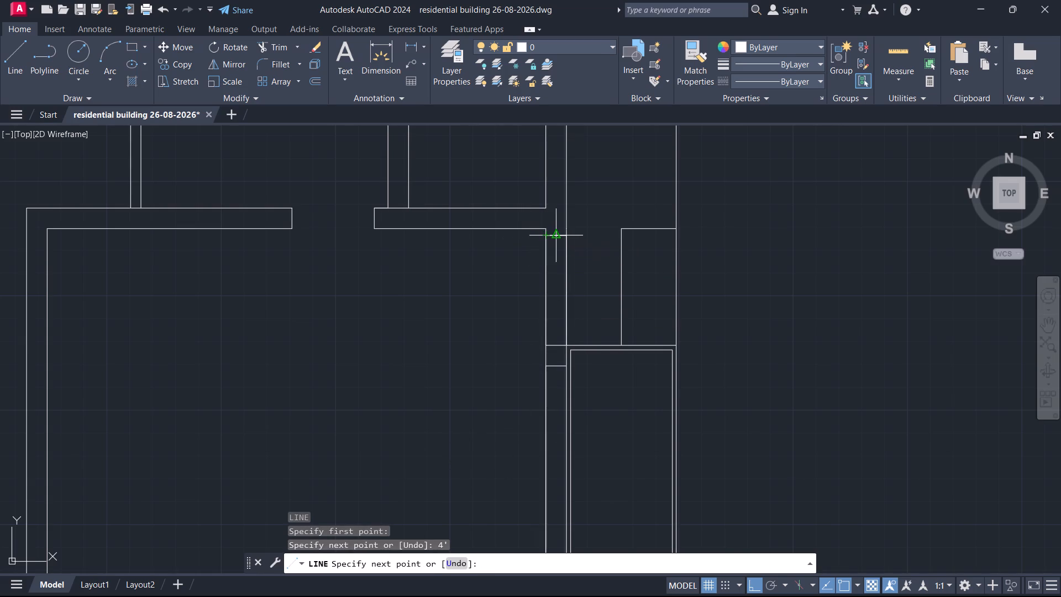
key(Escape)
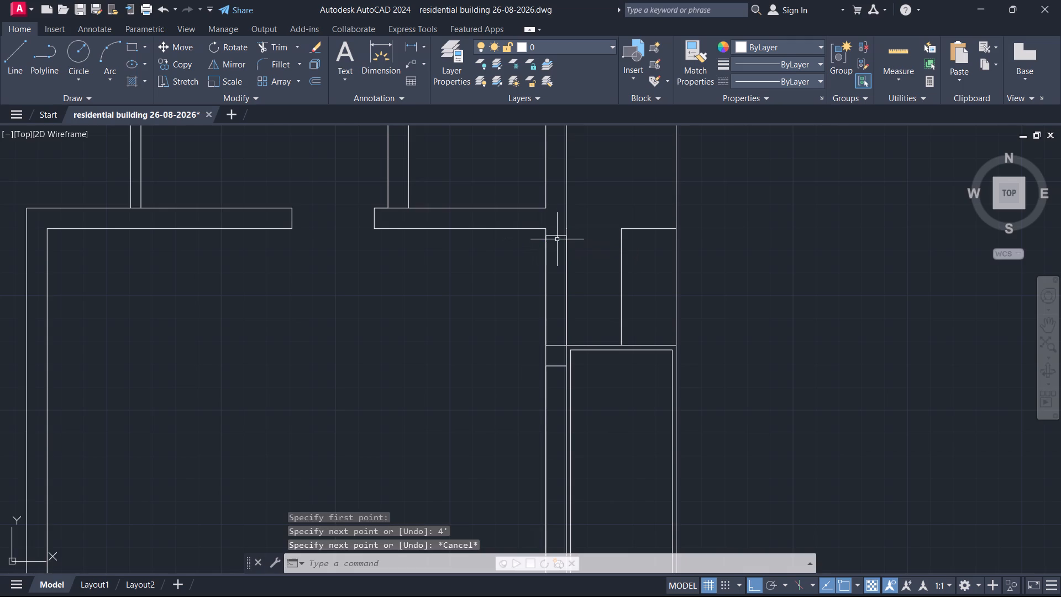
Trim the lower room's right wall lines between the two existing jamb lines near its top corner to clear the opening.
text(tr)
key(Return)
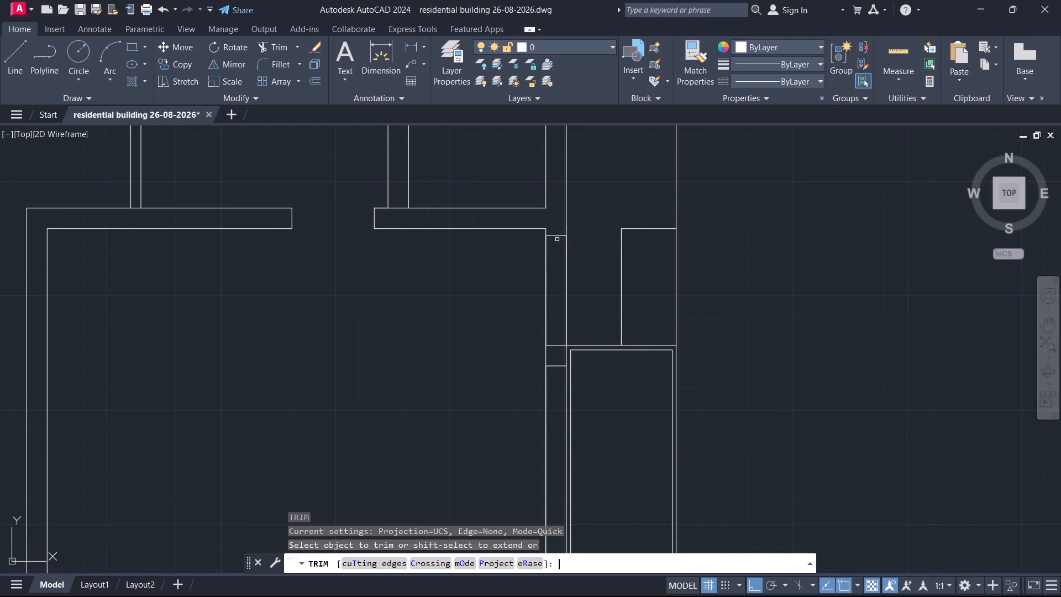
click(584, 259)
click(523, 281)
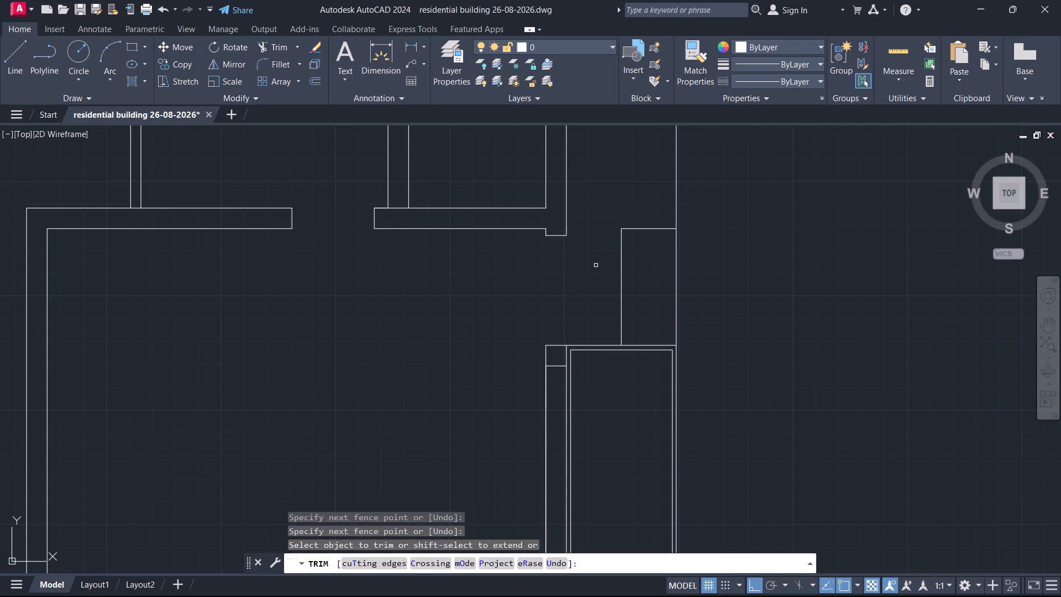
Create a layer named window with the colour cyan and make it the current layer.
scroll(567, 277, down, 1)
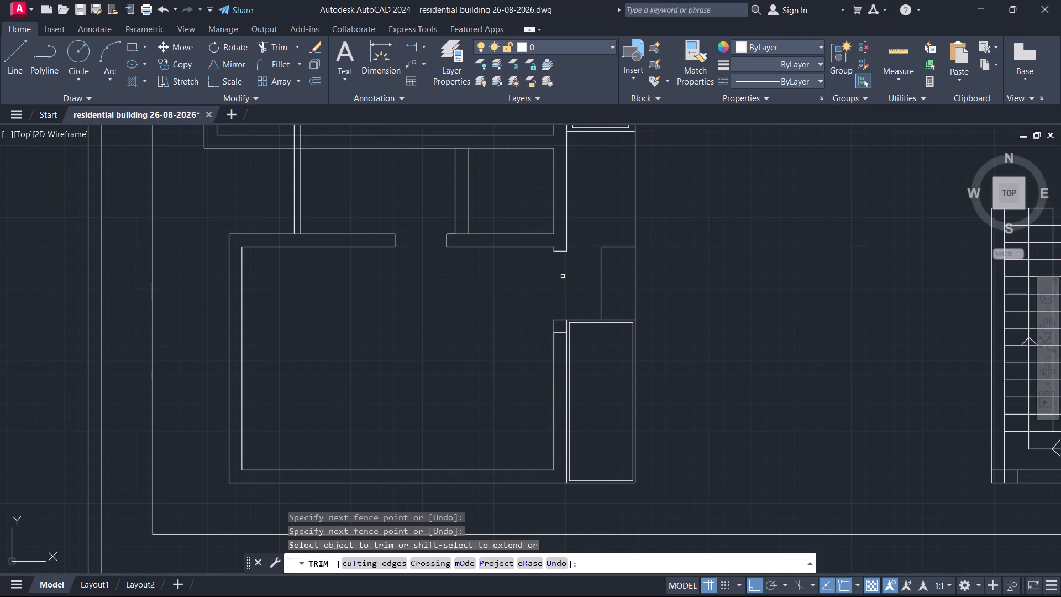
scroll(481, 280, down, 1)
scroll(425, 318, down, 1)
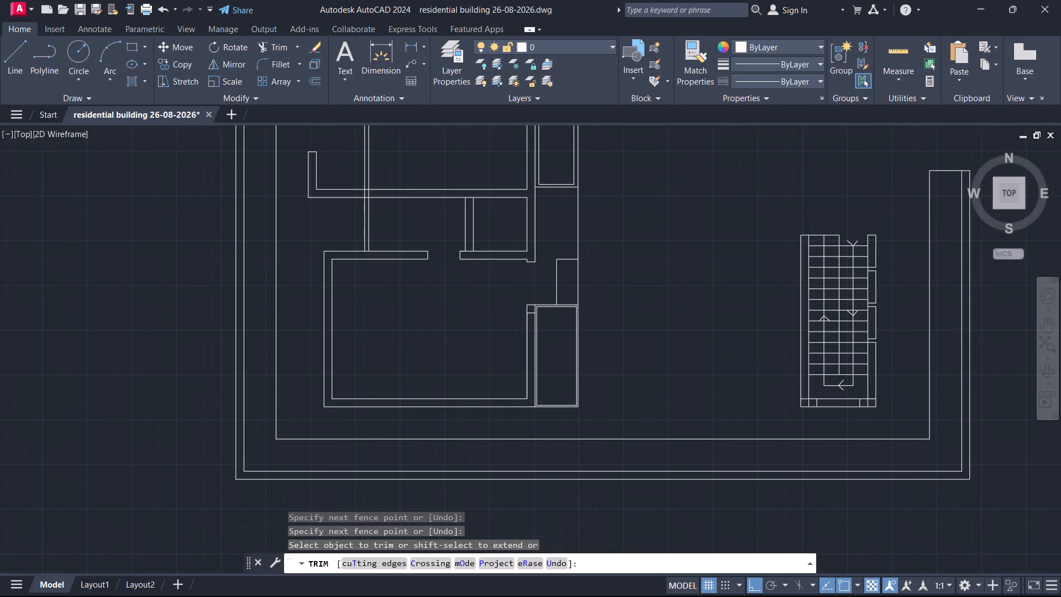
middle_drag(424, 318, 470, 373)
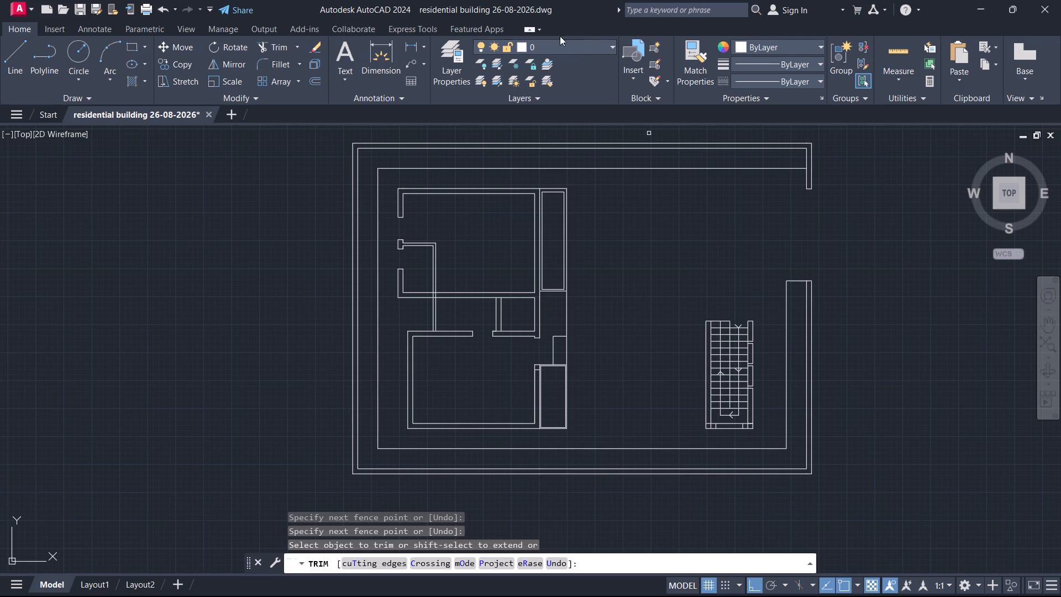
click(446, 44)
click(132, 70)
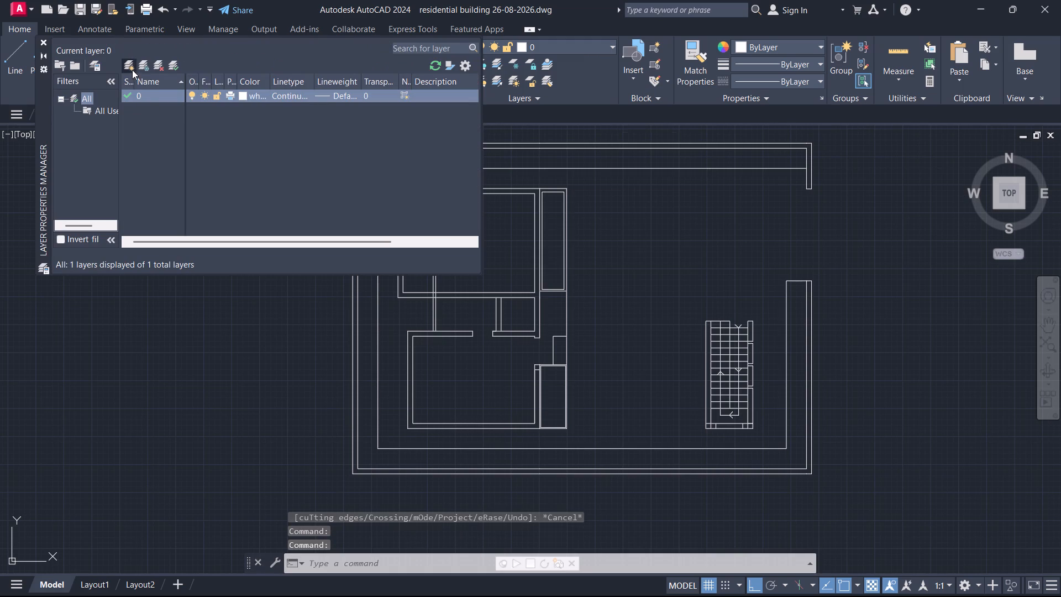
key(BackSpace)
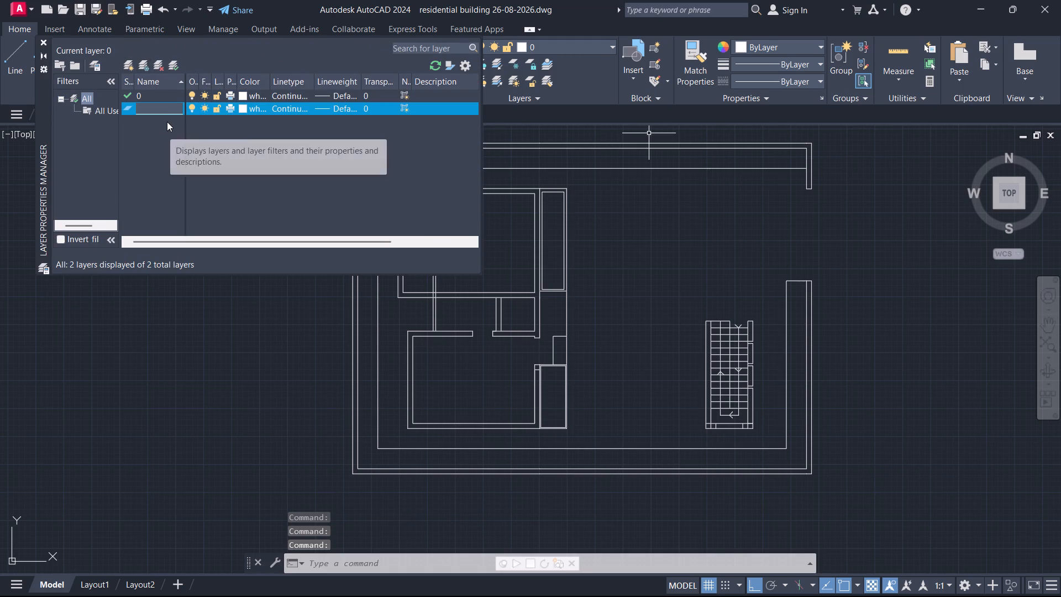
text(window)
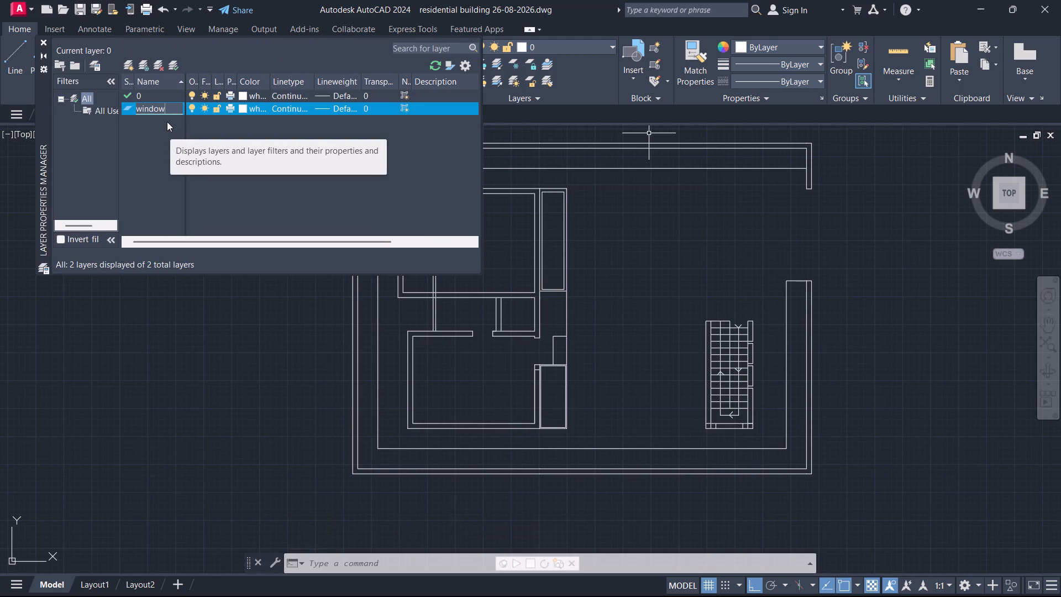
click(243, 108)
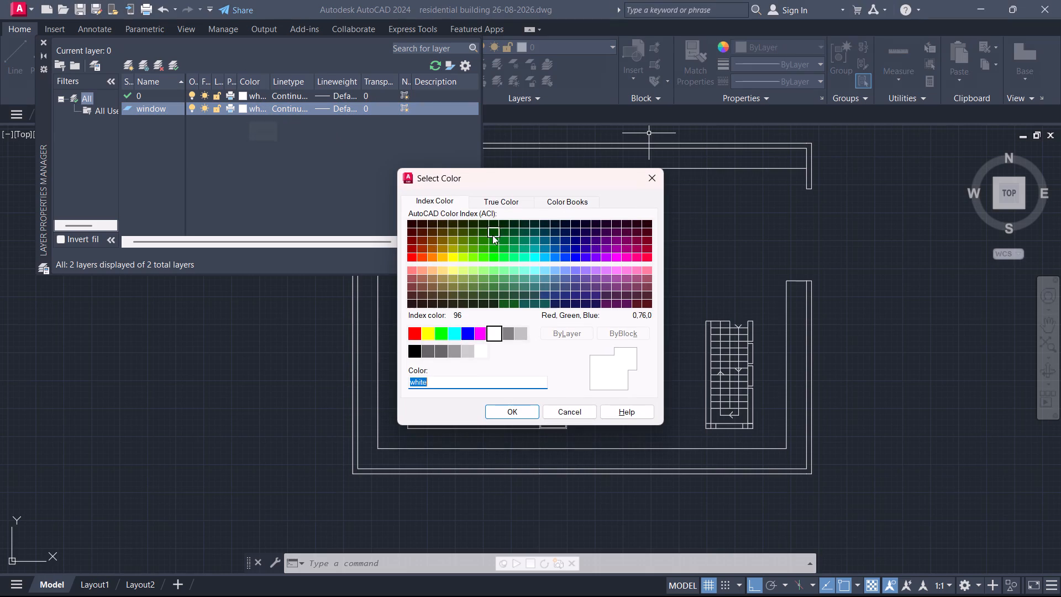
click(452, 334)
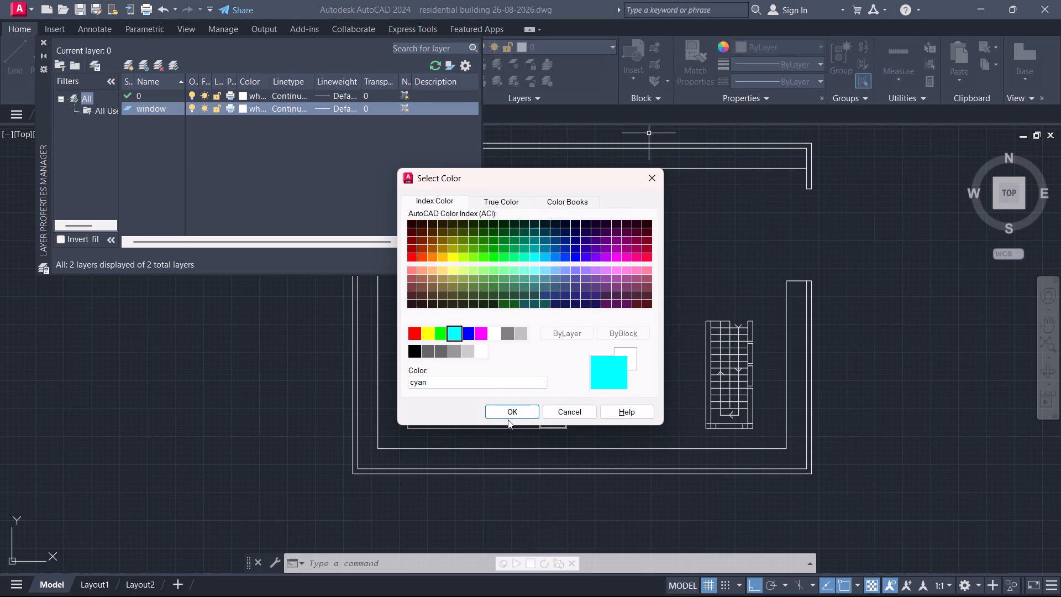
click(508, 415)
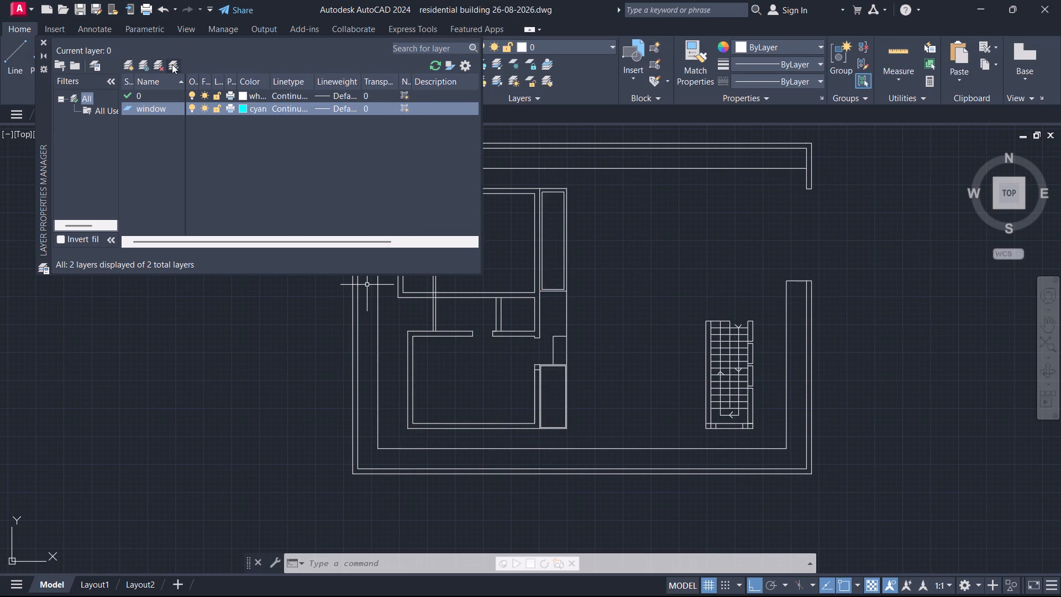
click(172, 64)
click(43, 38)
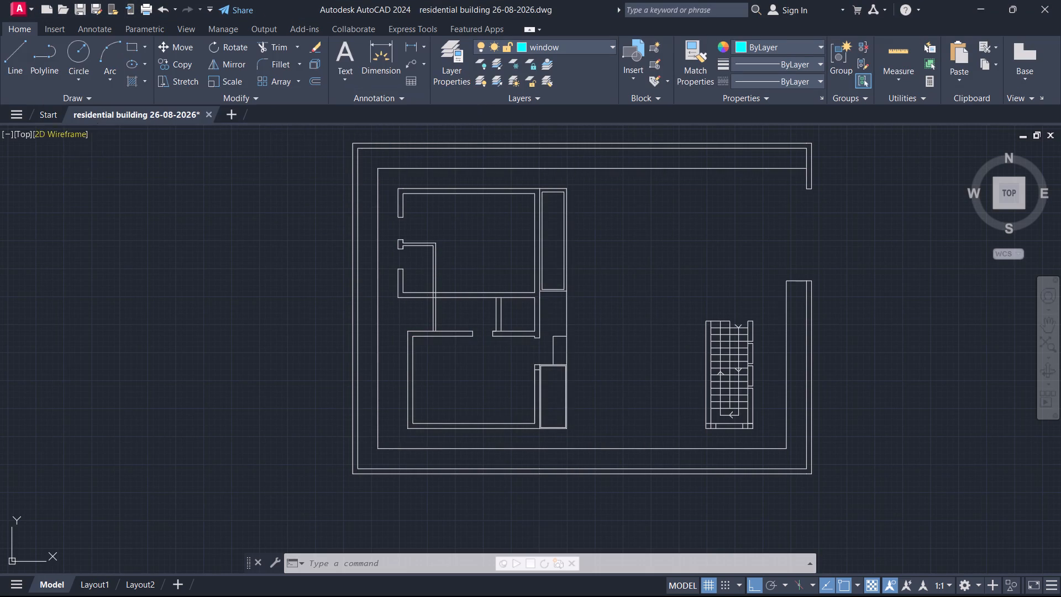
Draw a small horizontal rectangle for the window in the empty area left of the boundary wall.
text(rec)
key(Return)
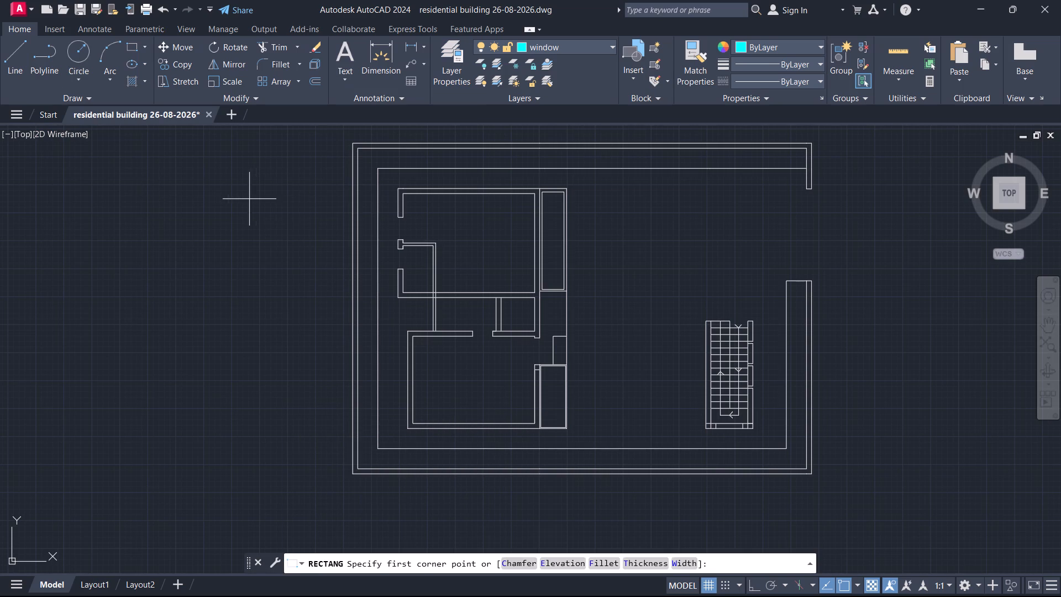
click(238, 200)
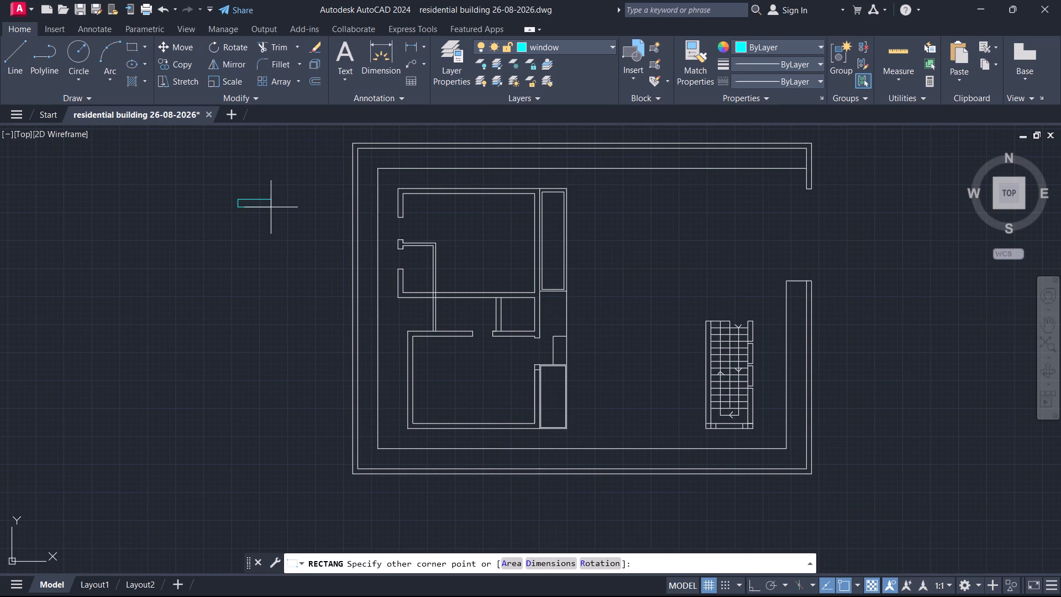
click(267, 209)
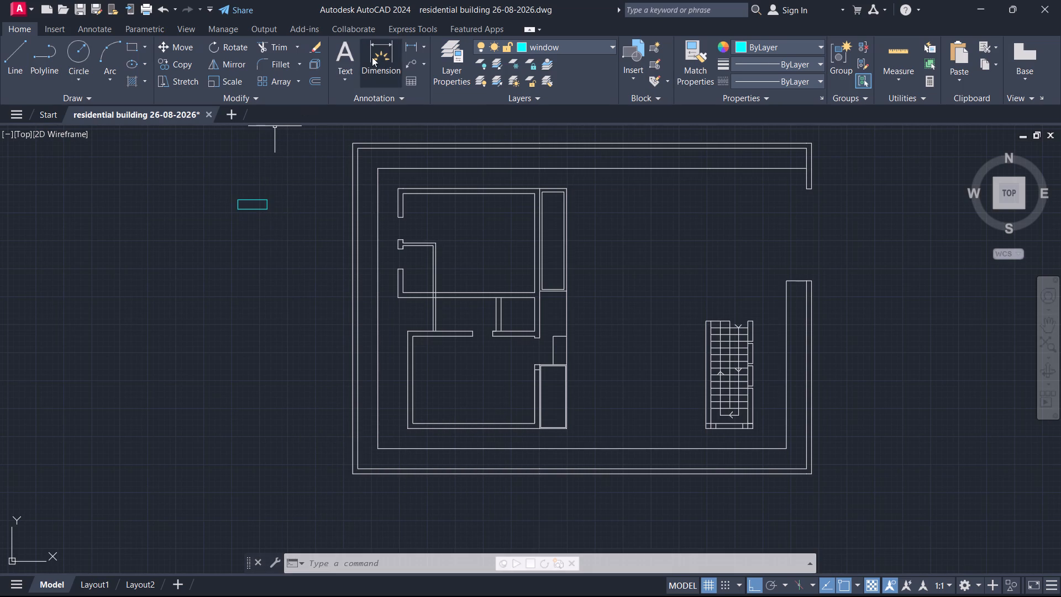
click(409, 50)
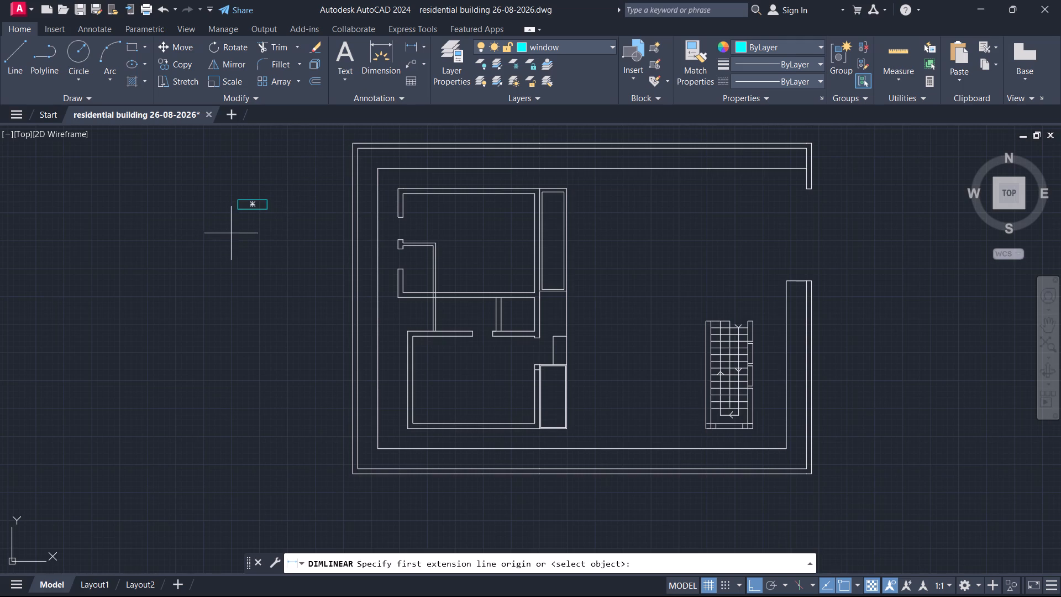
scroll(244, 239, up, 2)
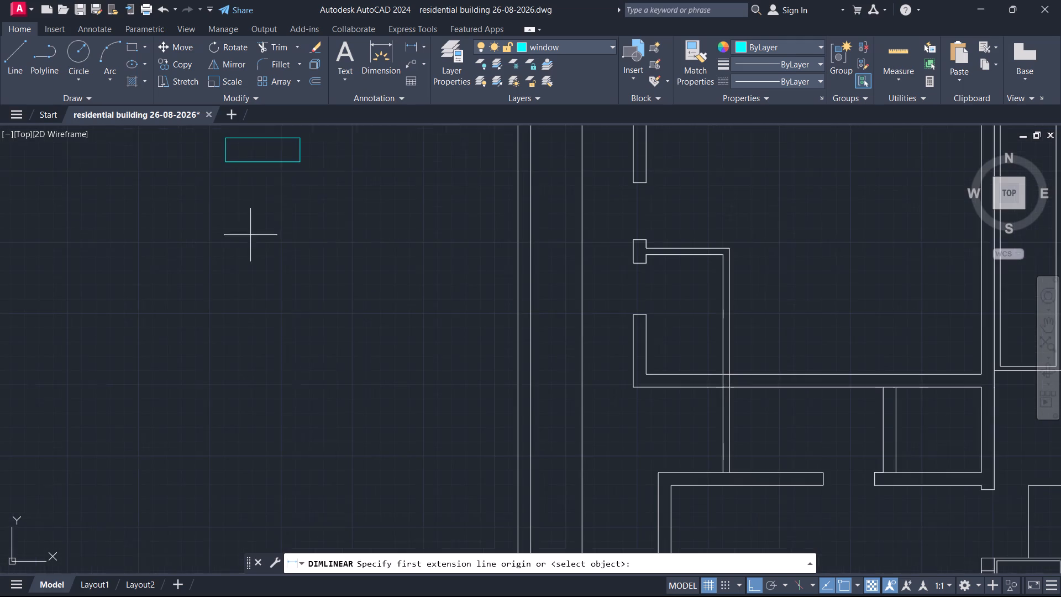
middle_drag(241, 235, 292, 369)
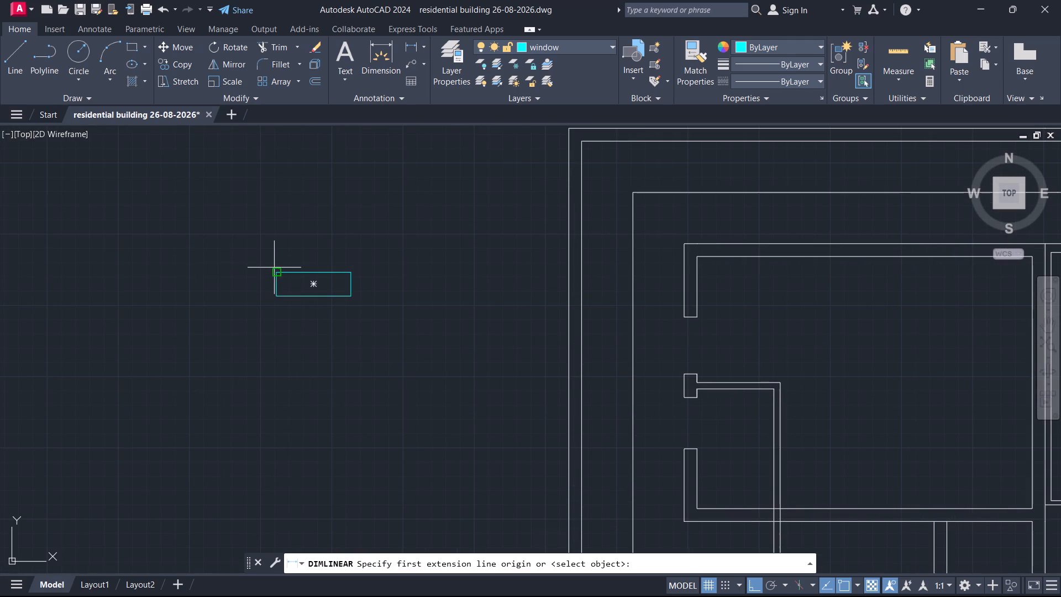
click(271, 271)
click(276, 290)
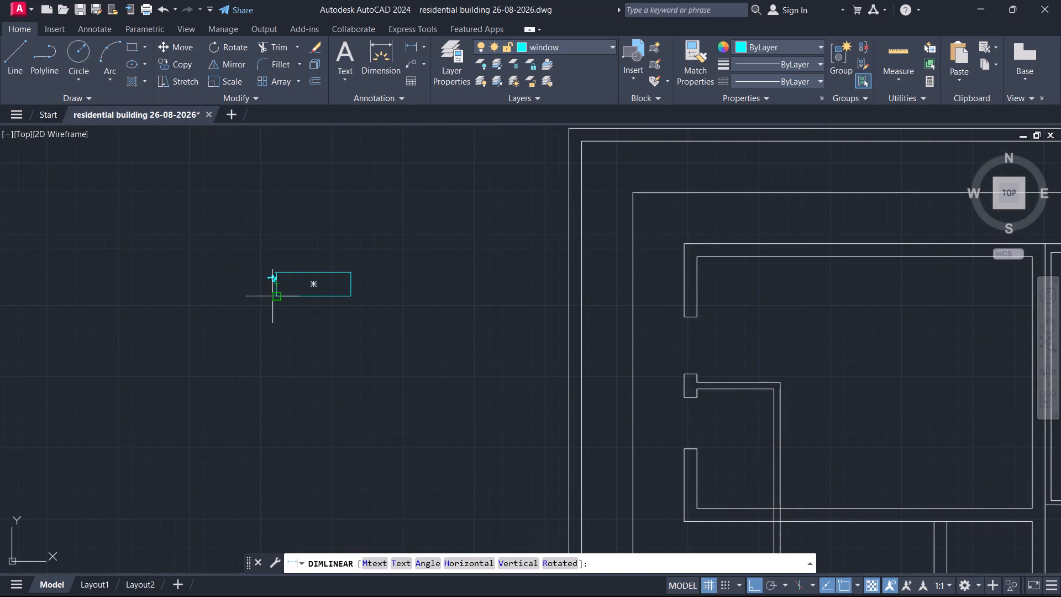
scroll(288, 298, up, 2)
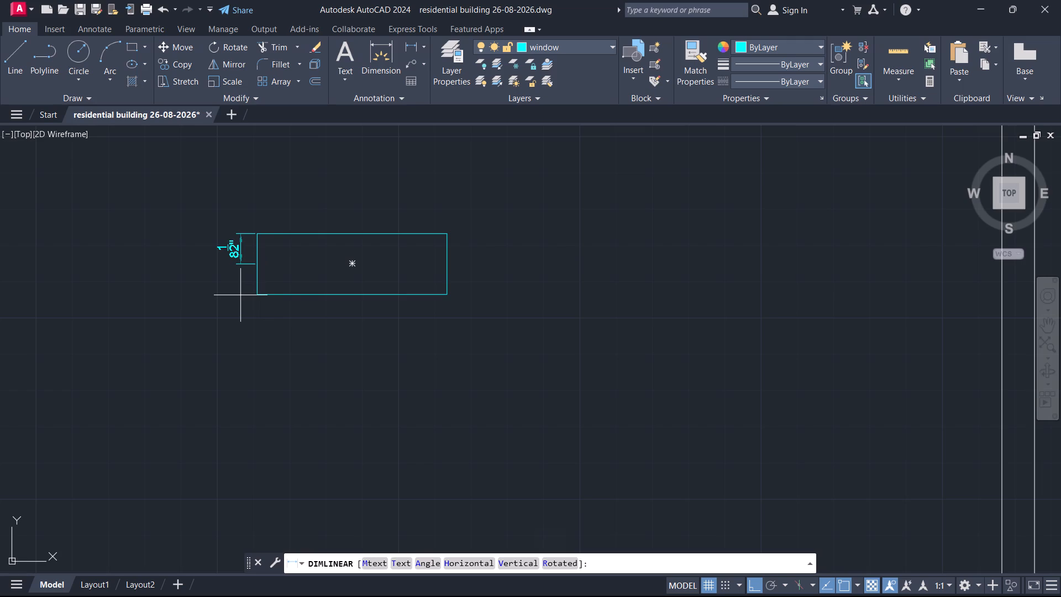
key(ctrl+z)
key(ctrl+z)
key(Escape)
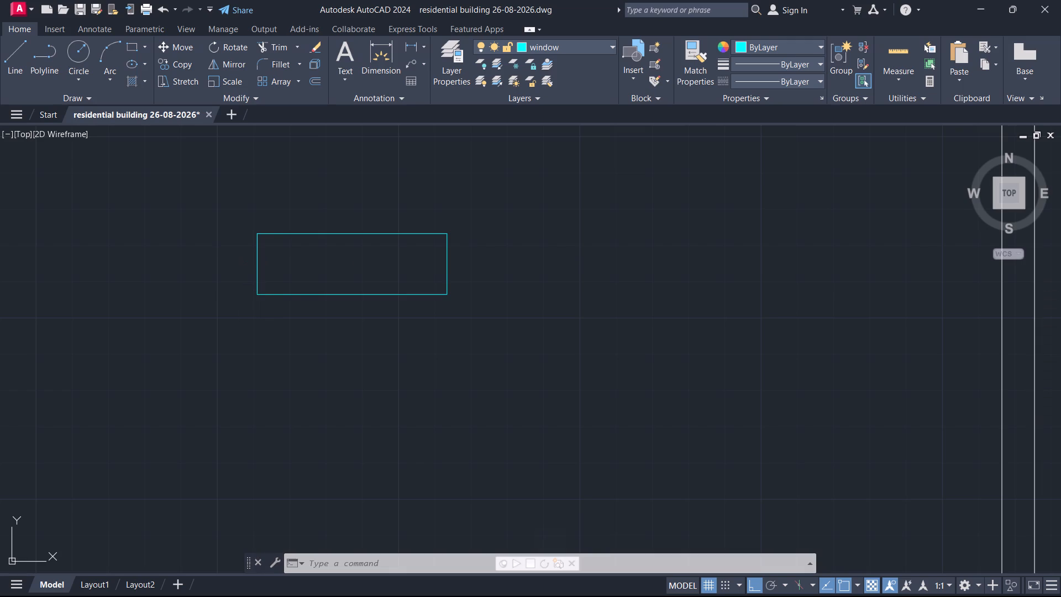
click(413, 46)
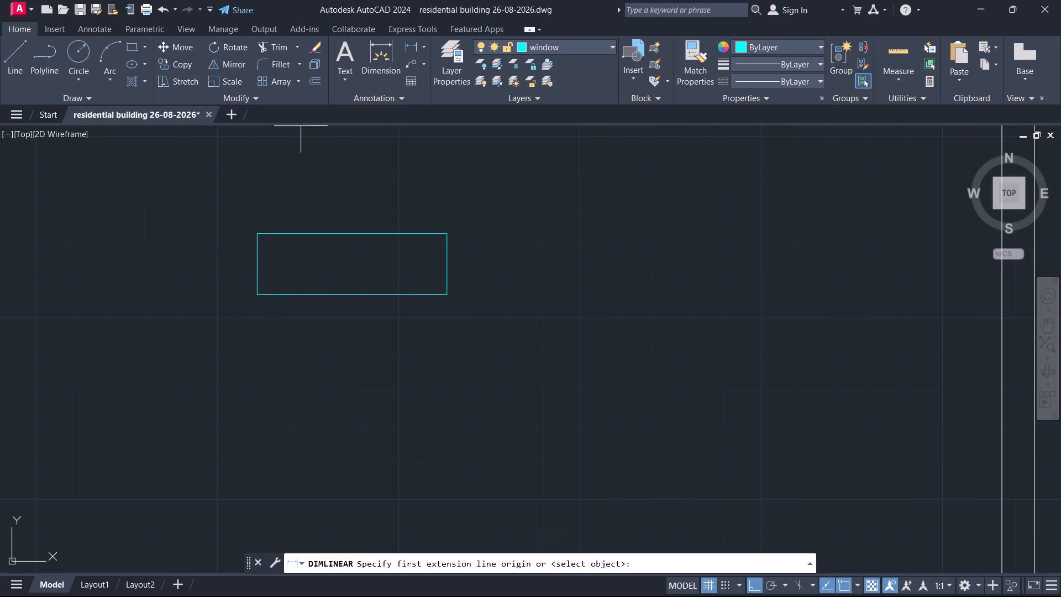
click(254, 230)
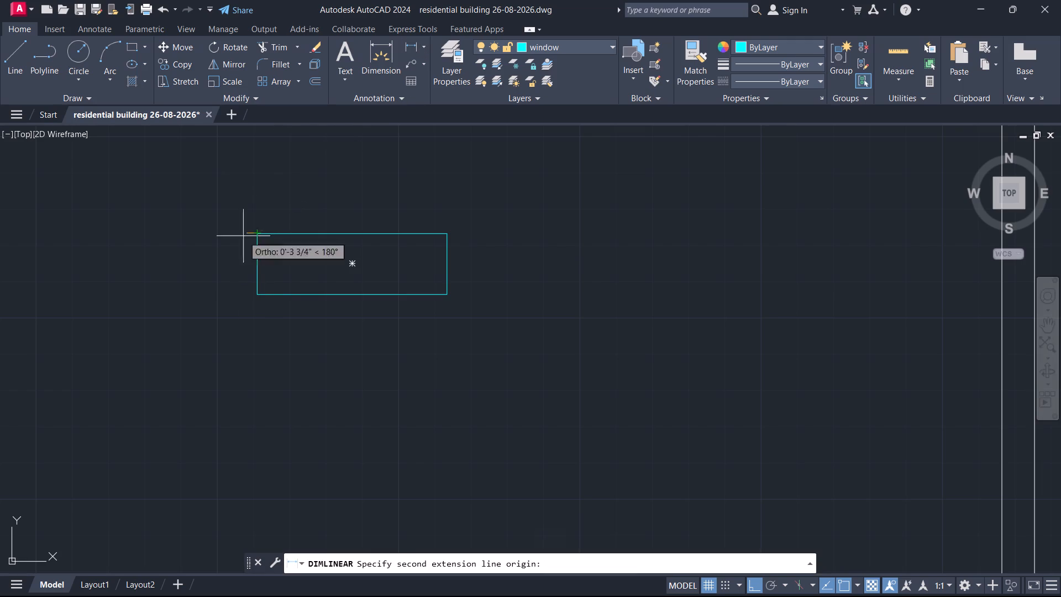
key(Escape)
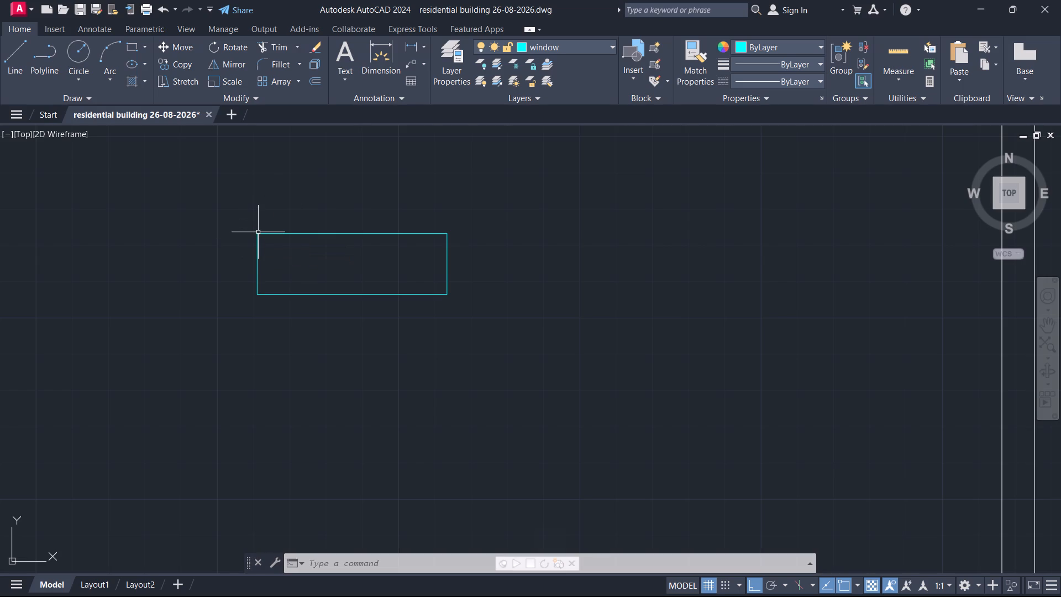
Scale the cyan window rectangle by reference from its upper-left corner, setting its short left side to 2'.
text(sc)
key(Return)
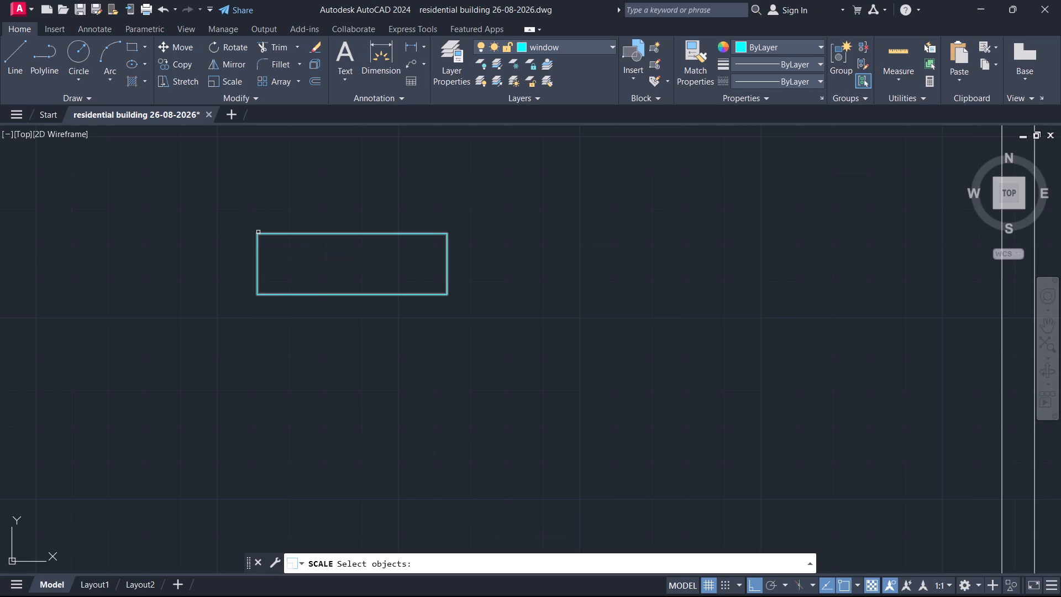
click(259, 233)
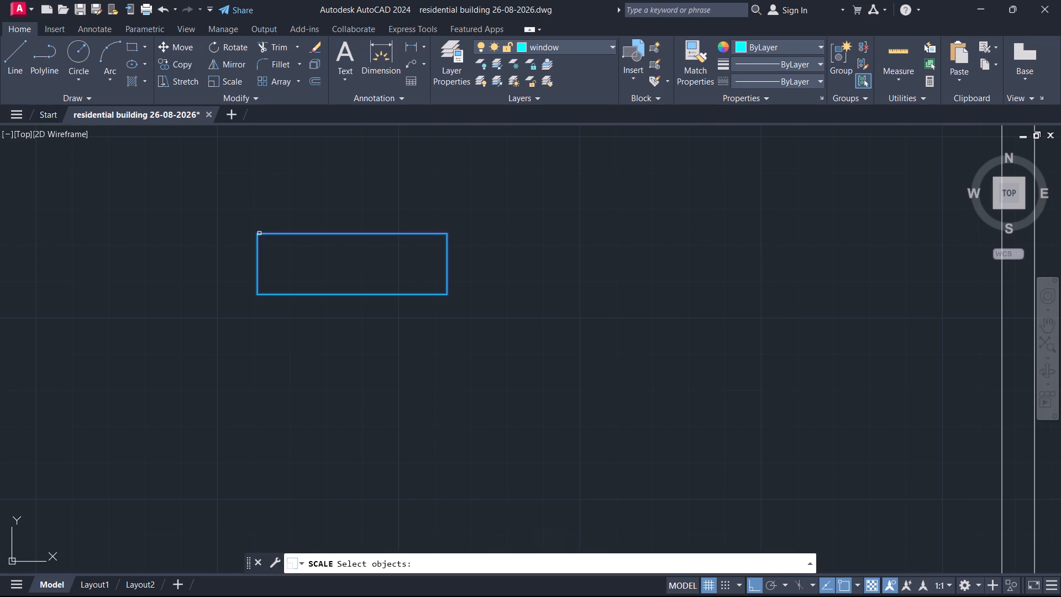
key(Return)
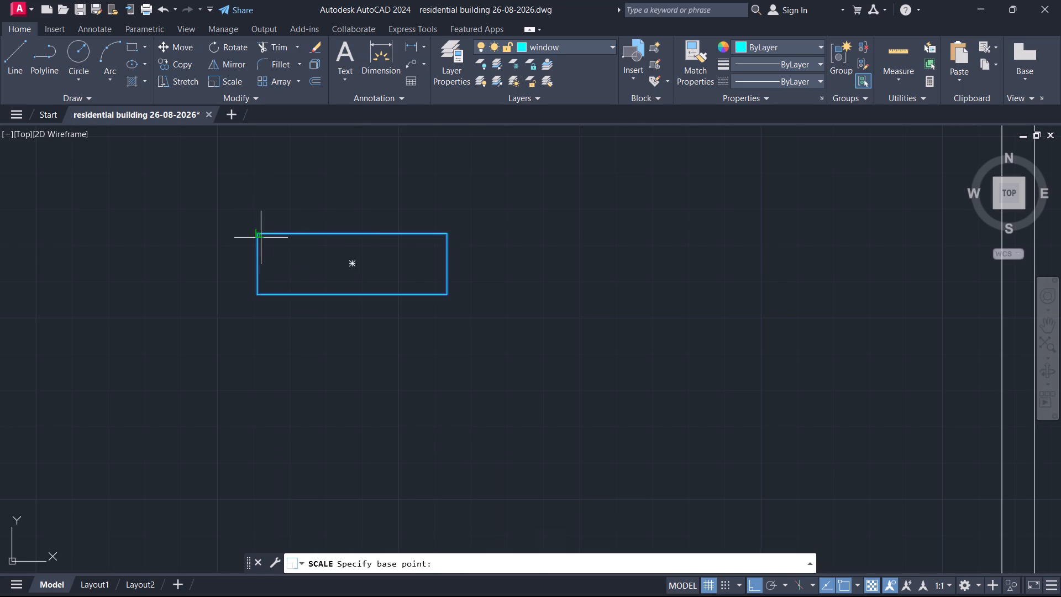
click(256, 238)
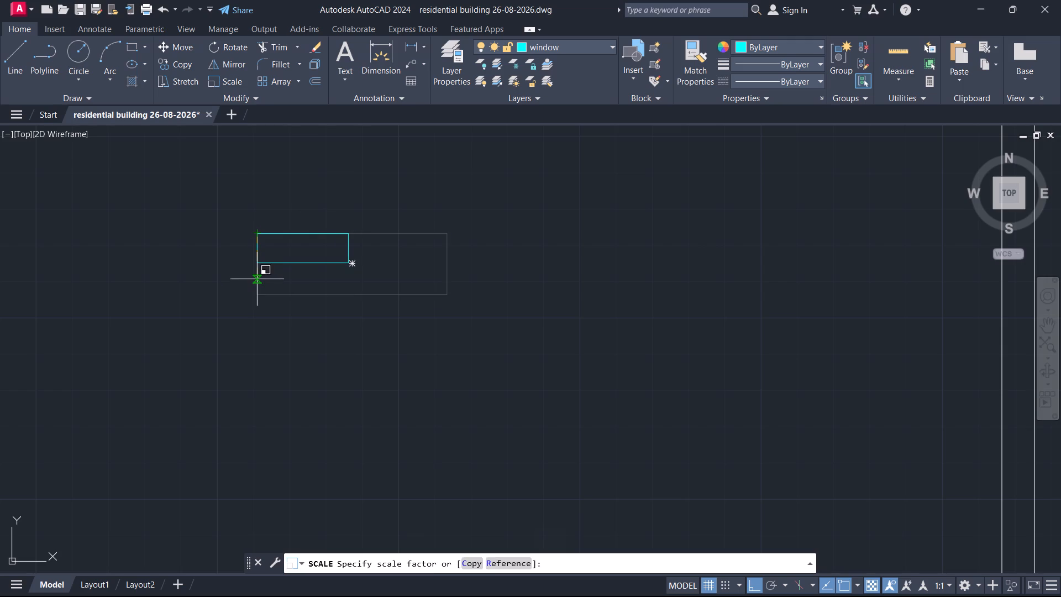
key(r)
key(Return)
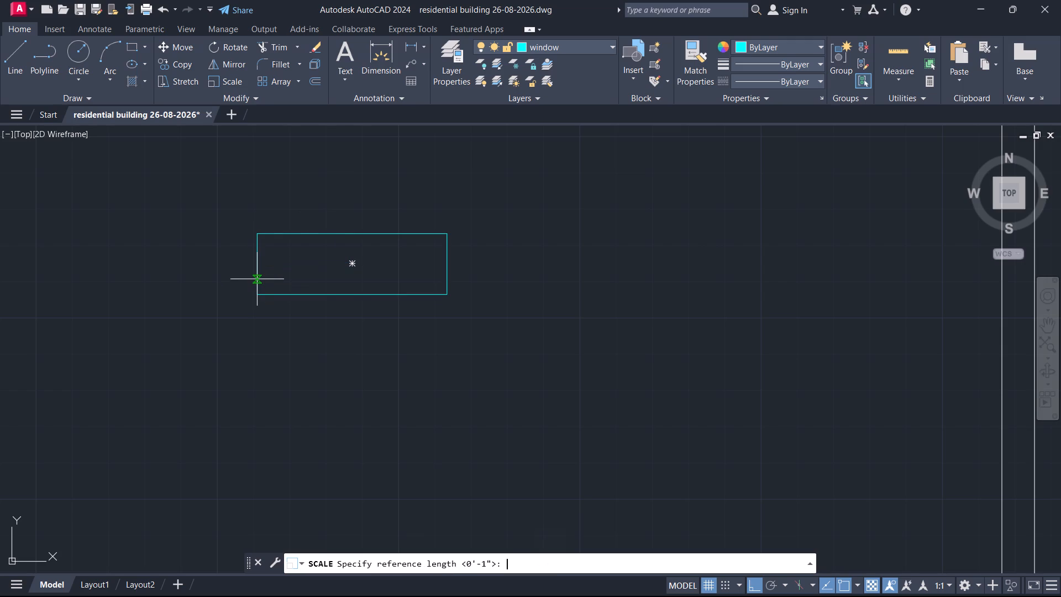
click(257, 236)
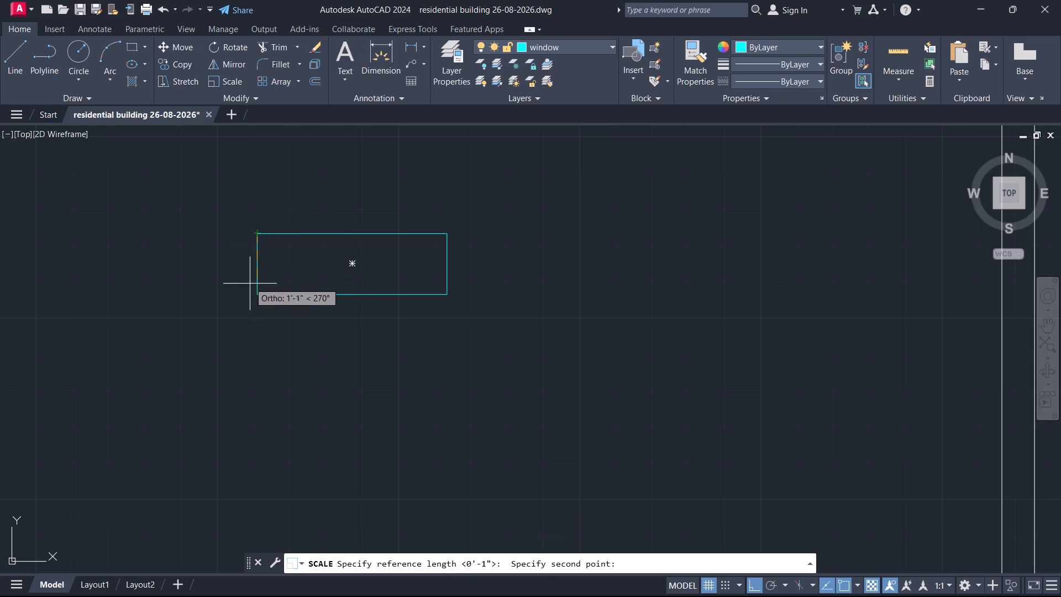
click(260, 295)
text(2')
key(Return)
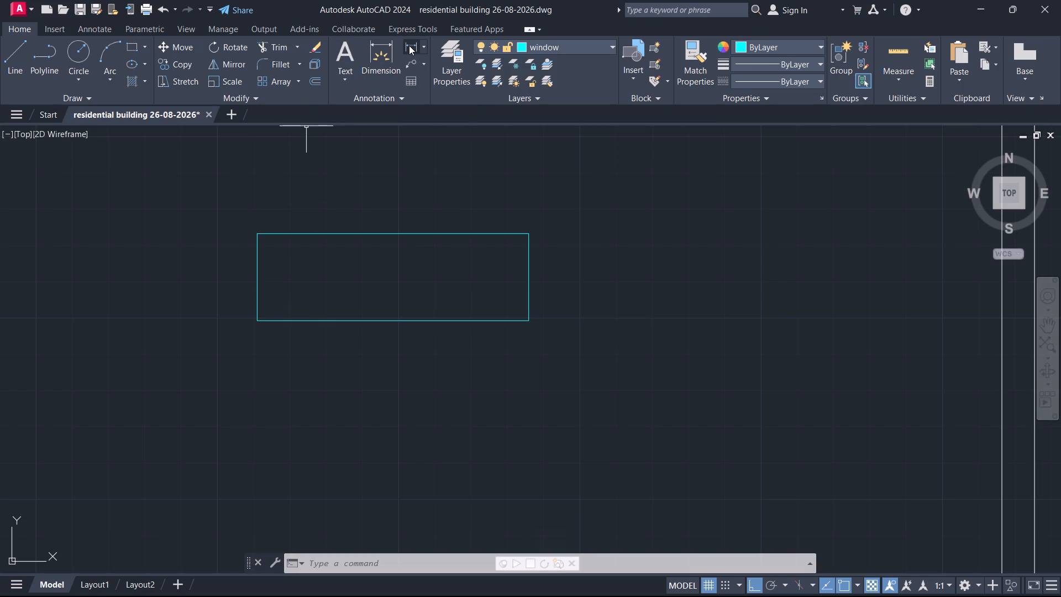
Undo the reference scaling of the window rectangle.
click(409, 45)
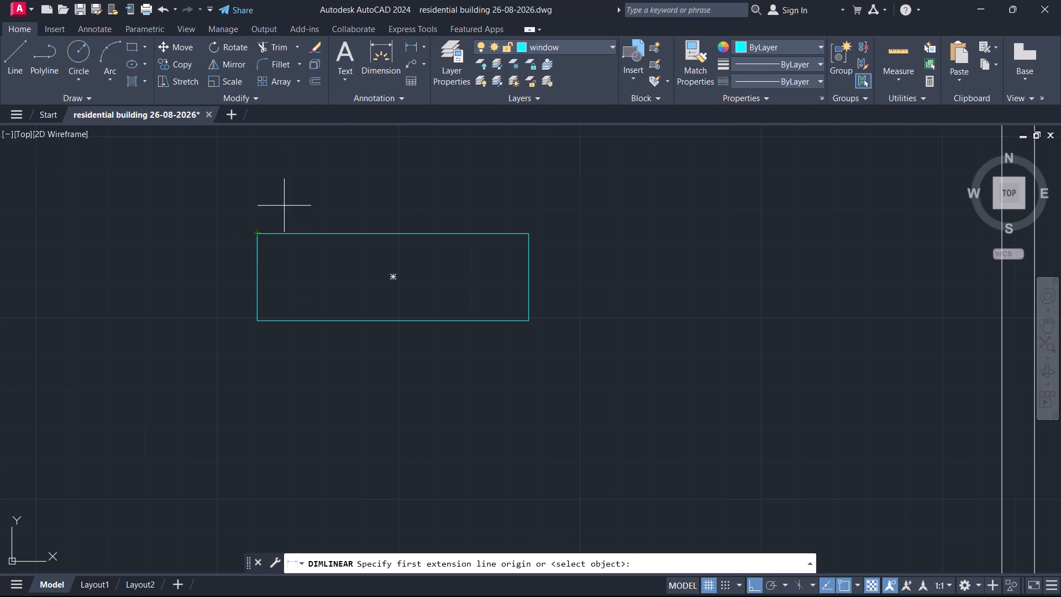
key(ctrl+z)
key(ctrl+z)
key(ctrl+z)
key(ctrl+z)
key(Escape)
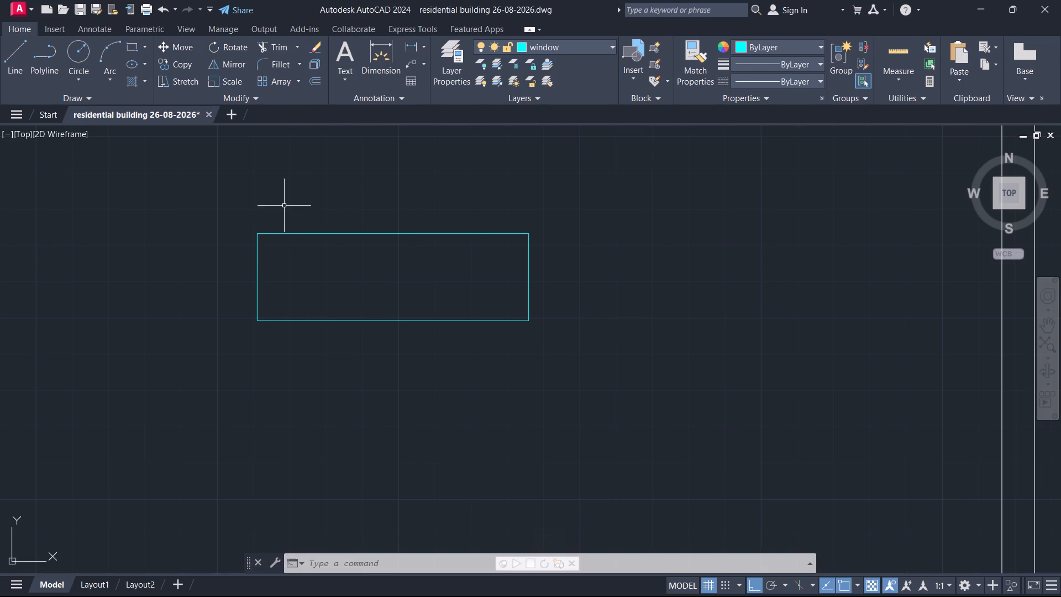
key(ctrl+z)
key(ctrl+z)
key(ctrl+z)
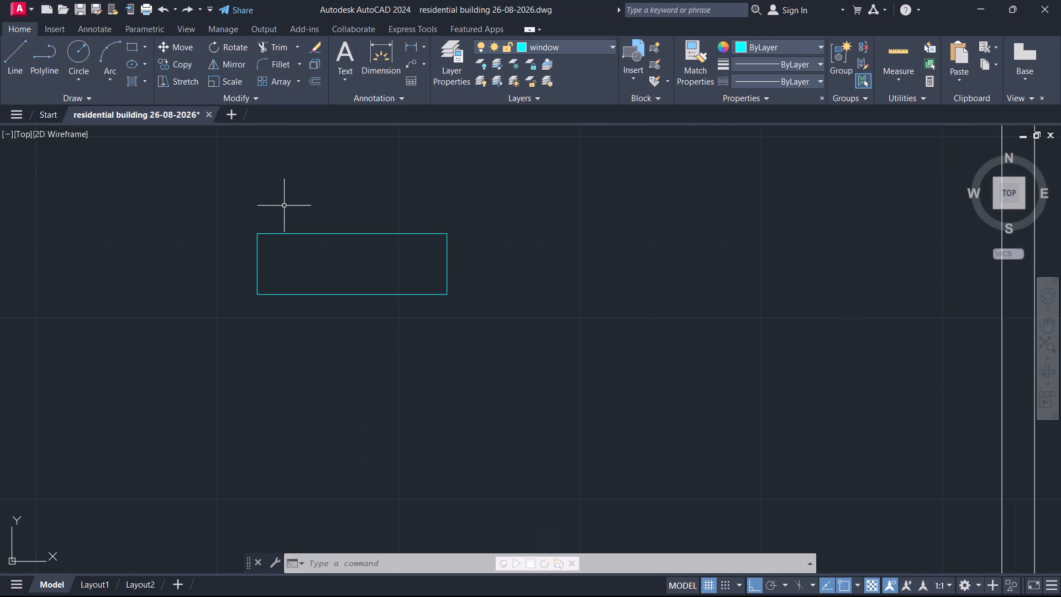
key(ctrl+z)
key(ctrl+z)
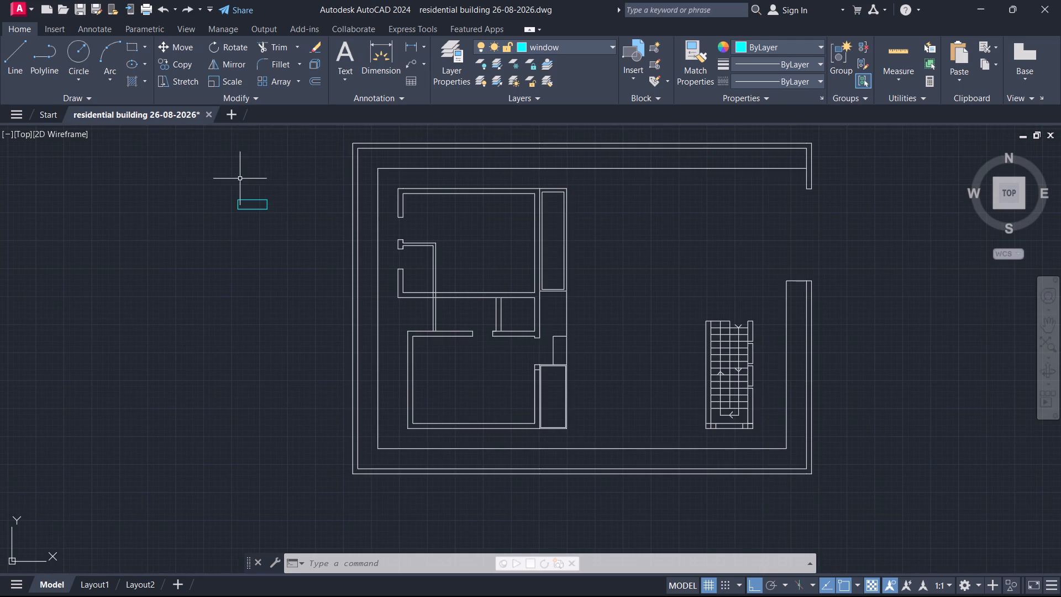
Scale the window rectangle by reference from its upper-left corner so that its short left side is 9" long.
scroll(240, 179, up, 3)
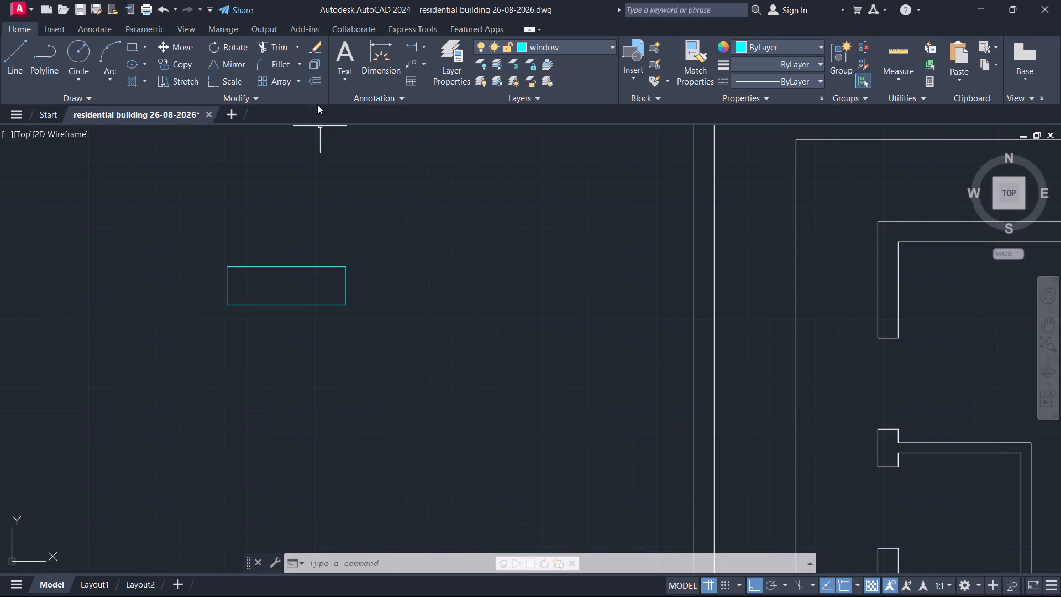
text(sc)
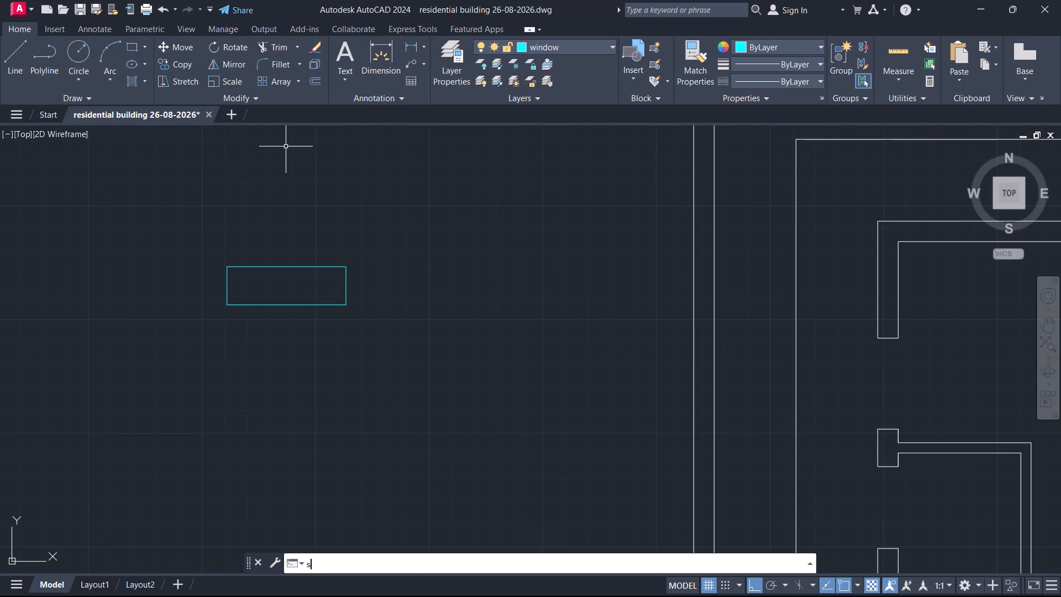
key(Return)
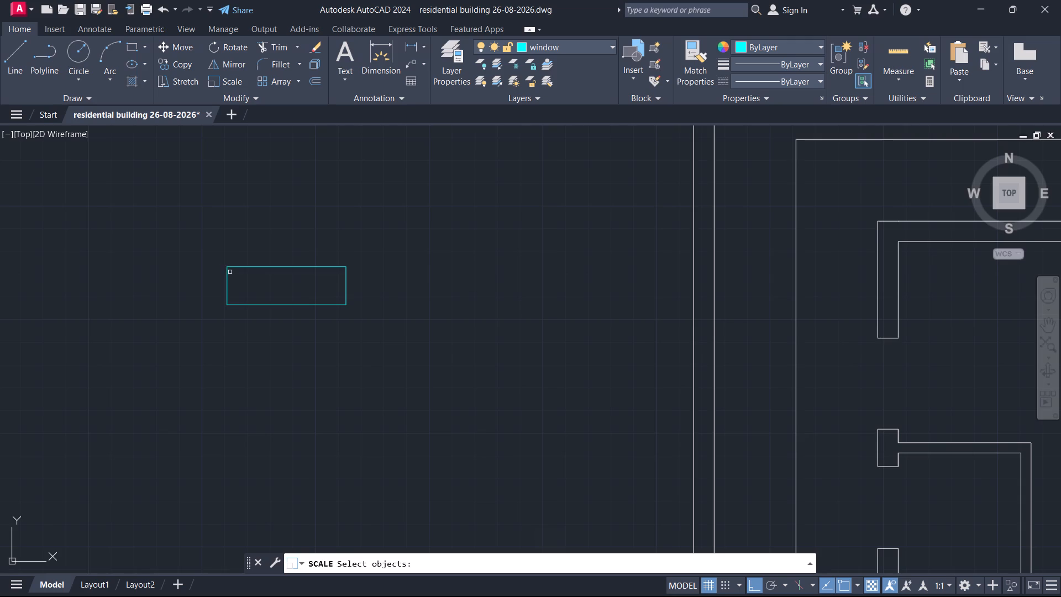
click(231, 268)
key(Return)
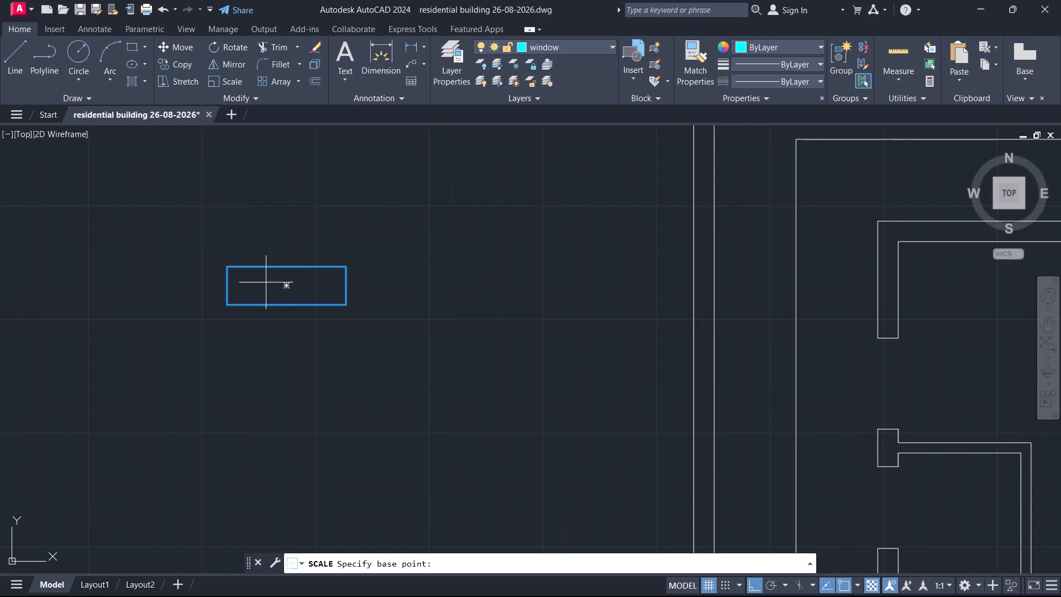
click(223, 266)
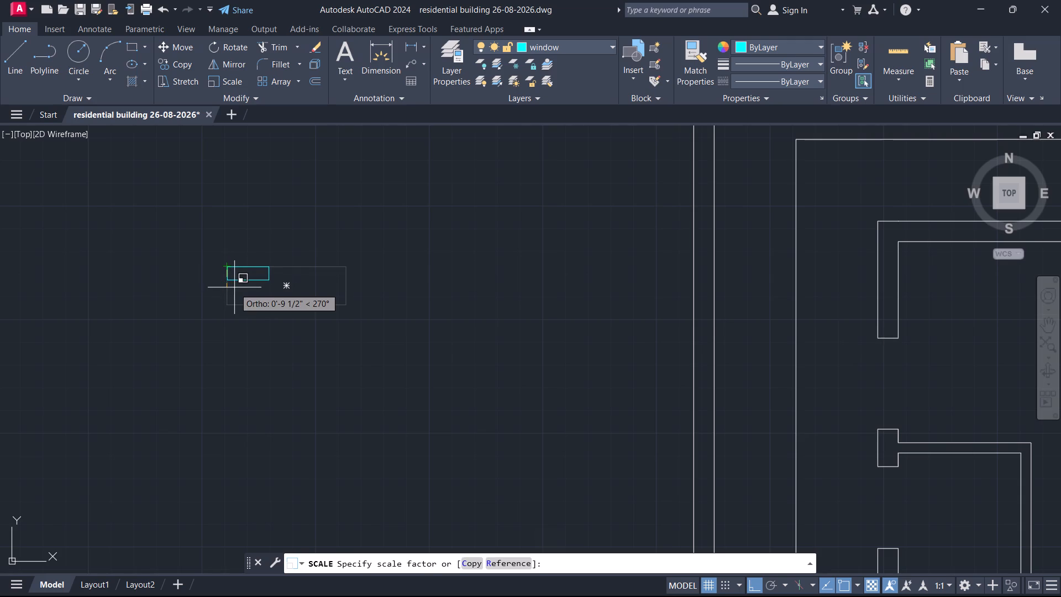
key(r)
key(Return)
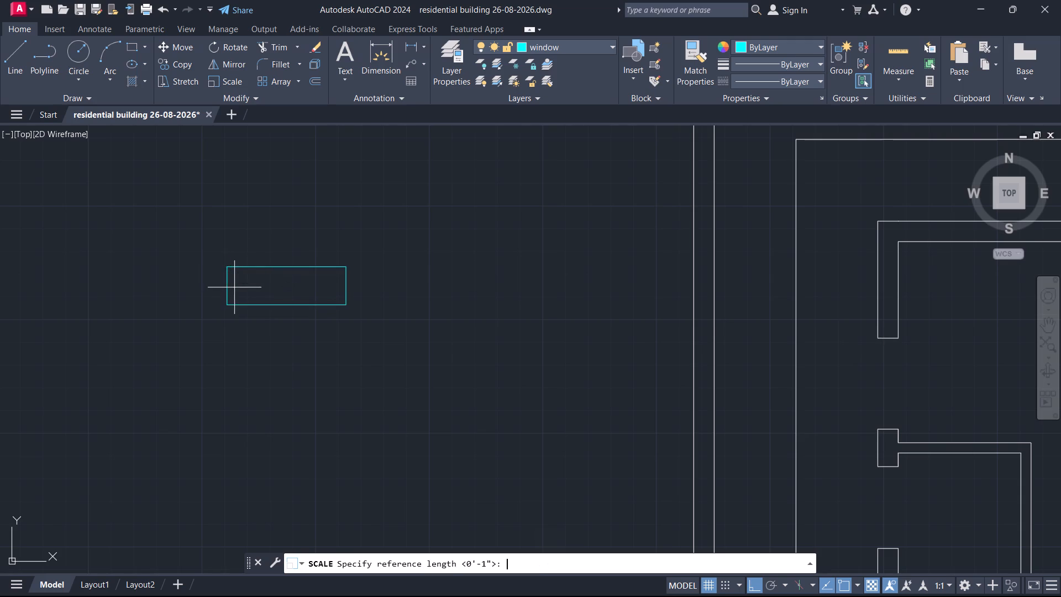
click(224, 267)
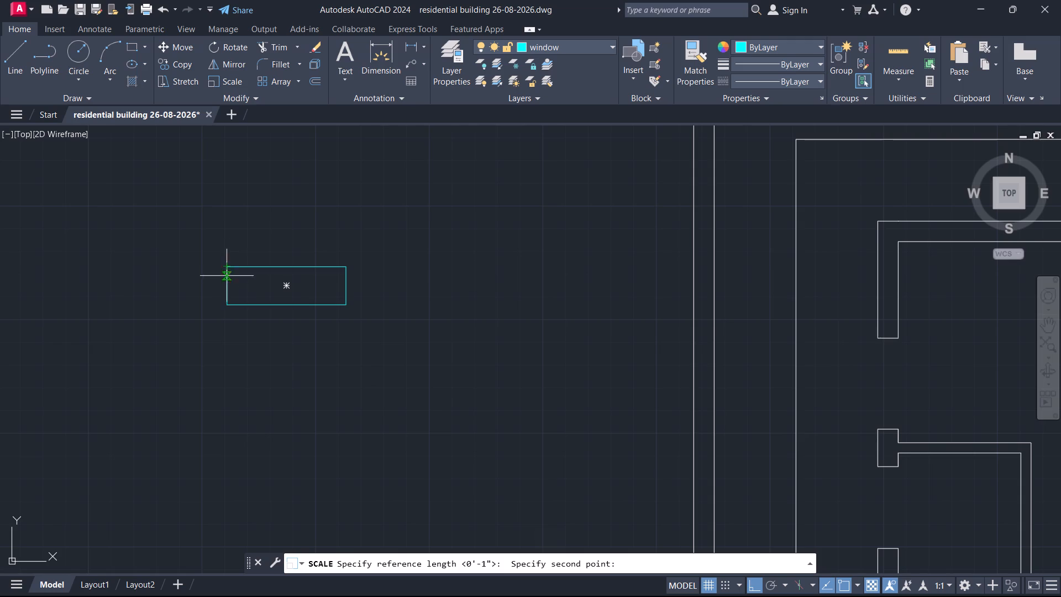
click(228, 300)
key(9)
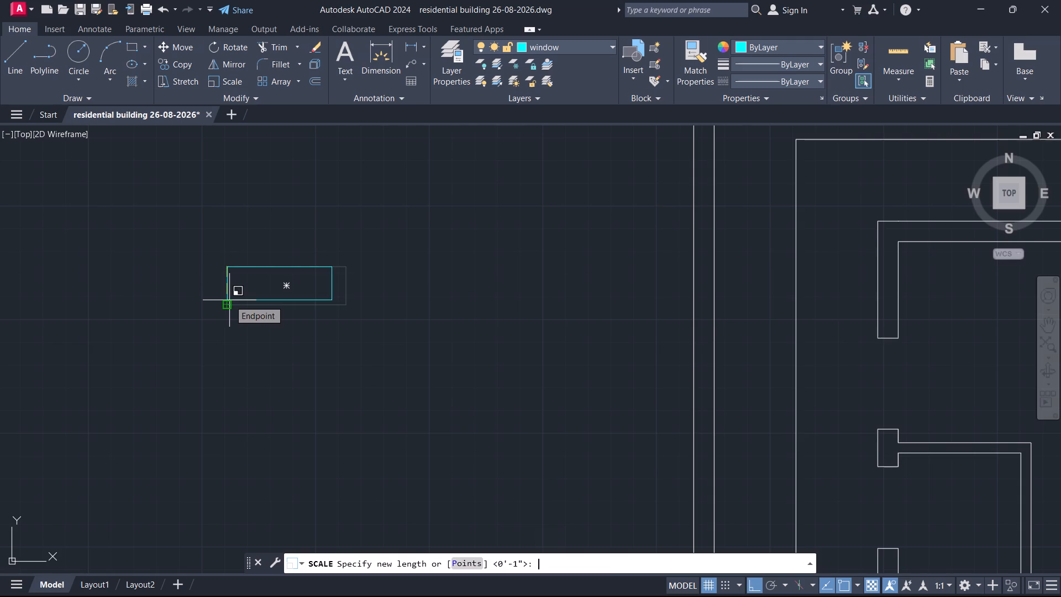
key(shift+quotedbl)
key(Return)
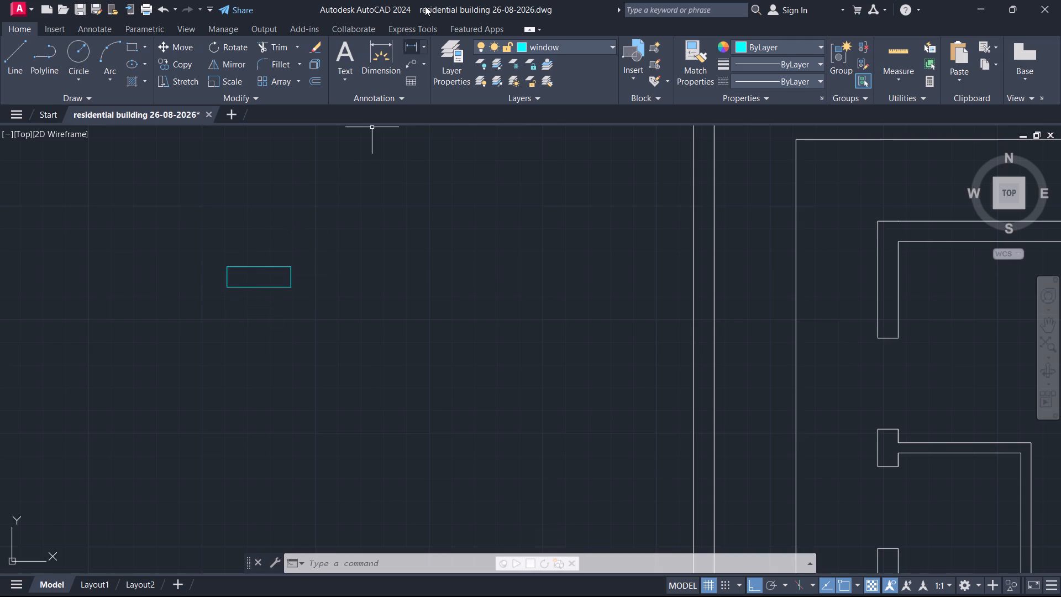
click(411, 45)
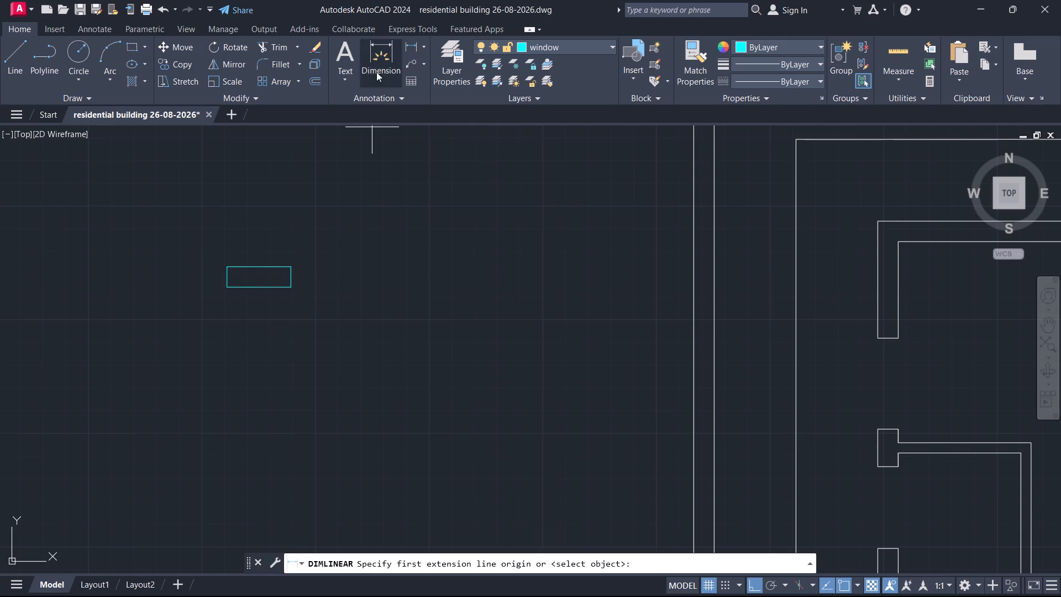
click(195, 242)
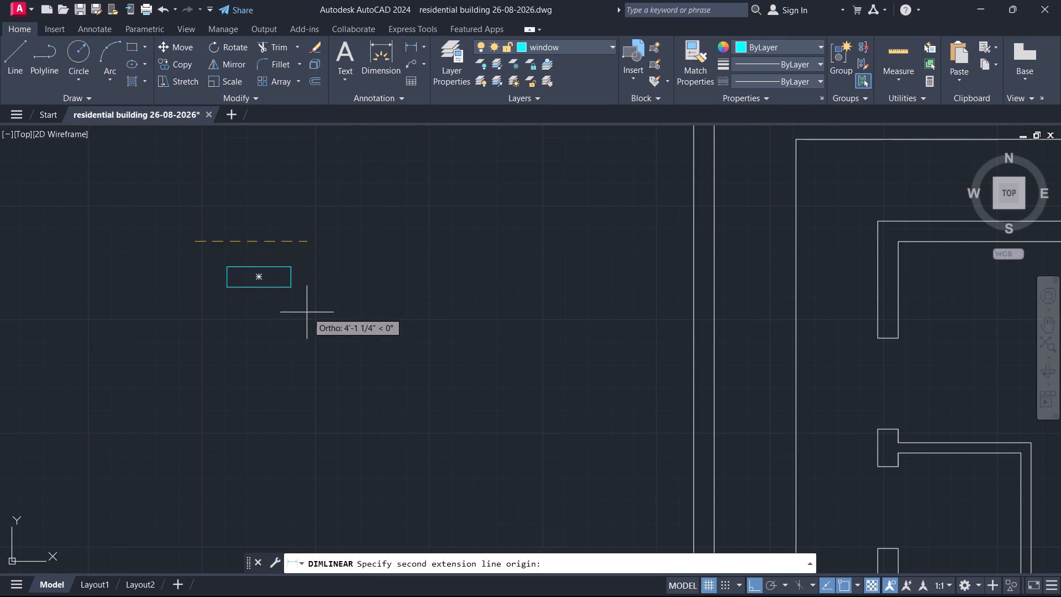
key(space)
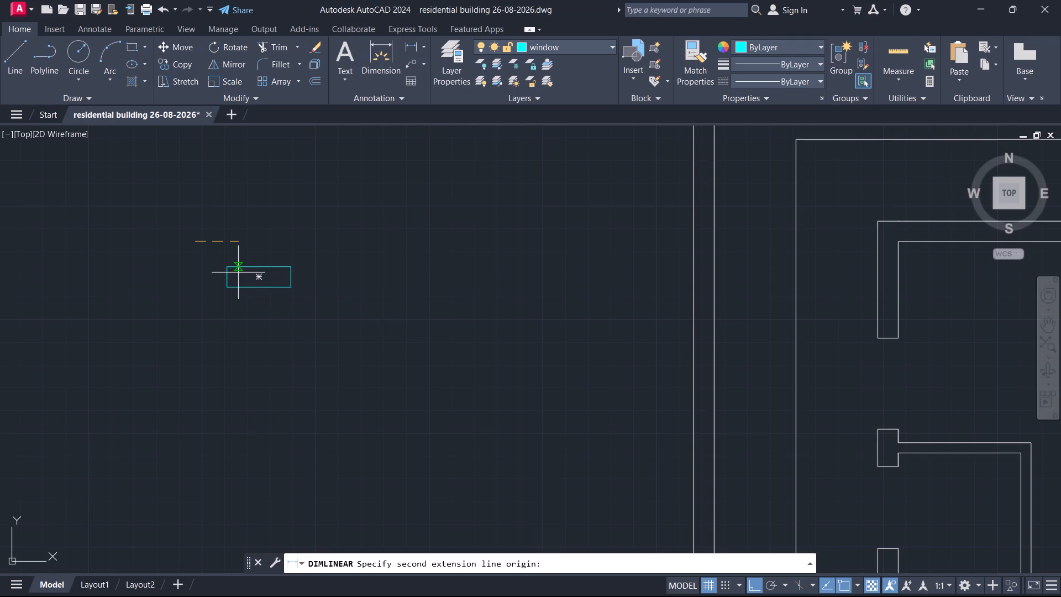
Explode the window rectangle into separate lines.
click(212, 237)
click(327, 326)
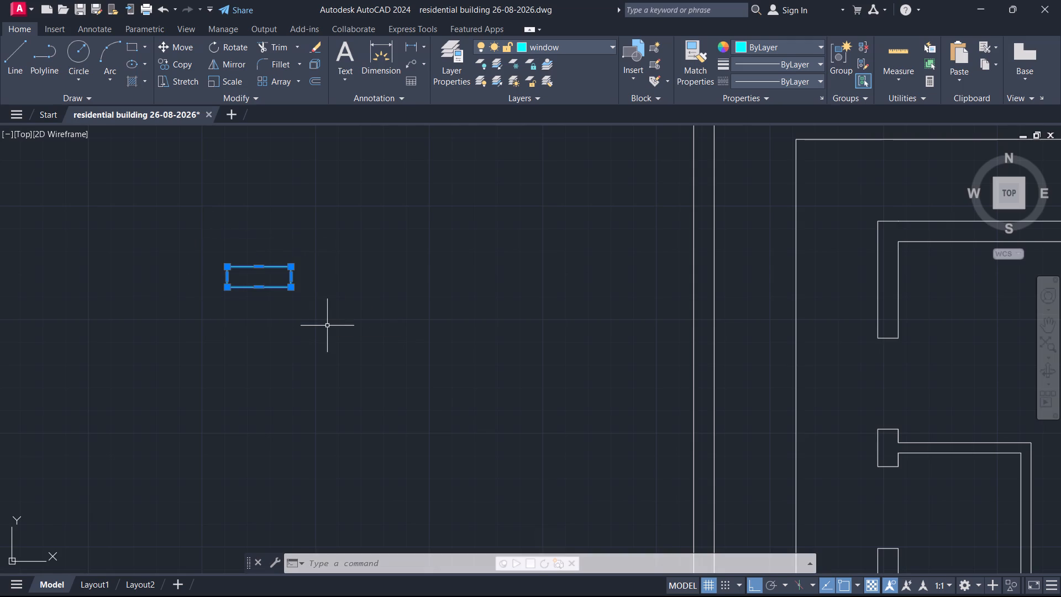
key(x)
key(Return)
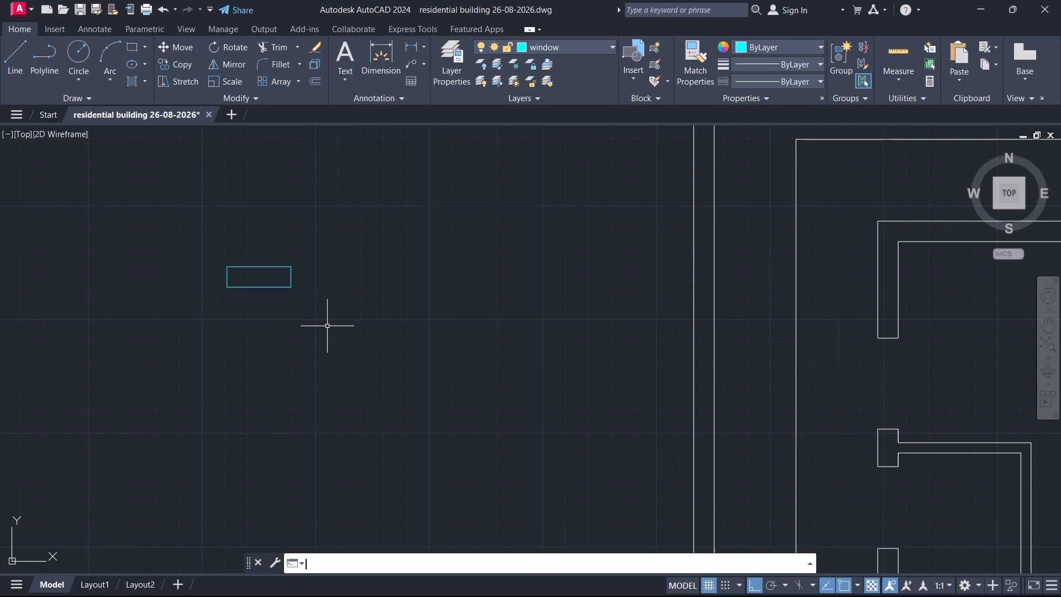
click(202, 238)
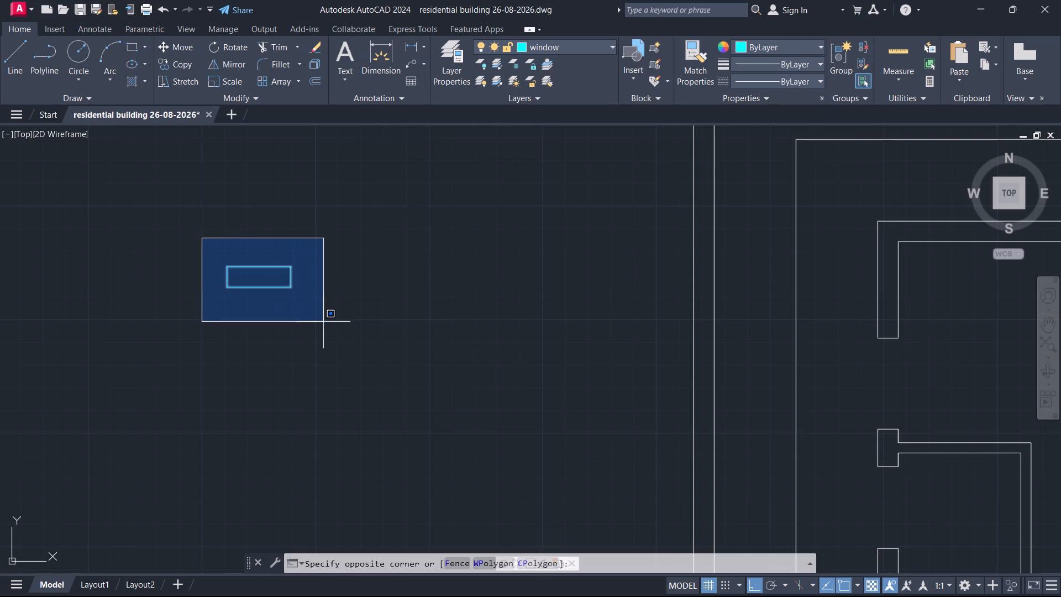
click(337, 317)
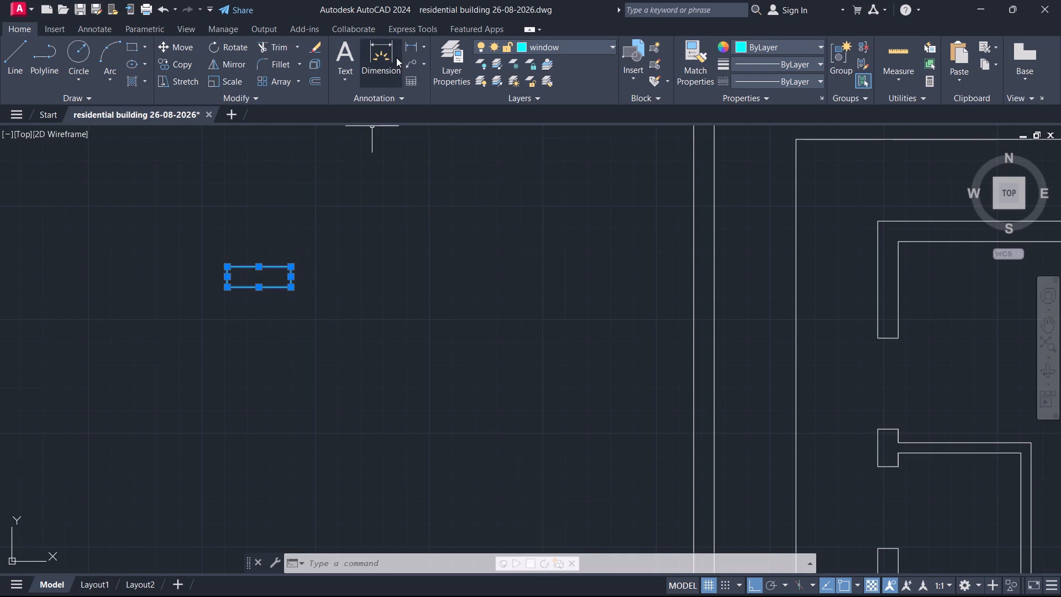
key(space)
Check the length of the window rectangle's top side with a linear dimension, without placing it.
click(408, 44)
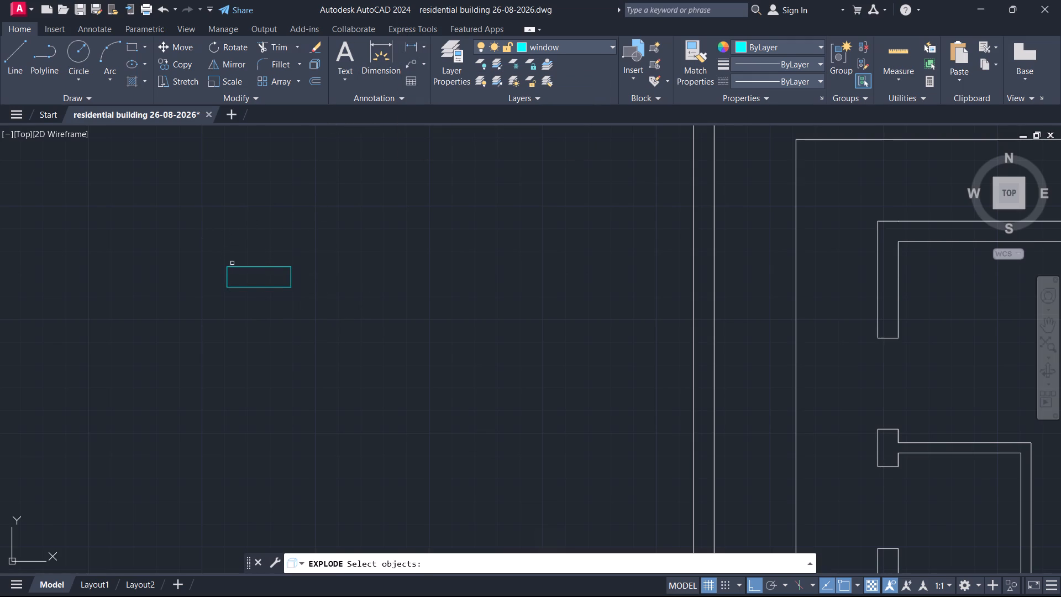
click(409, 48)
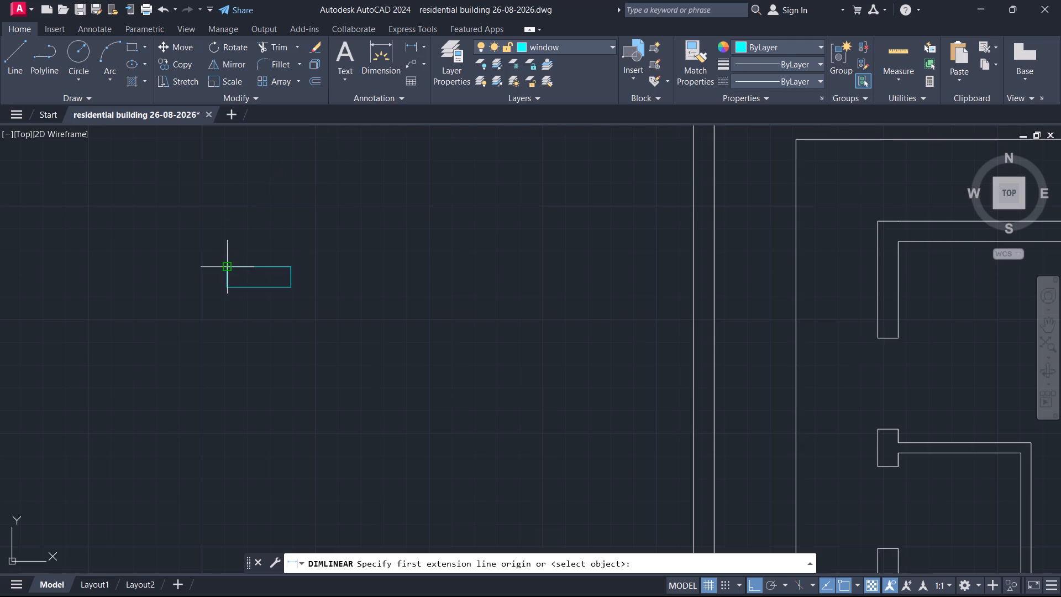
drag(224, 264, 235, 261)
click(287, 262)
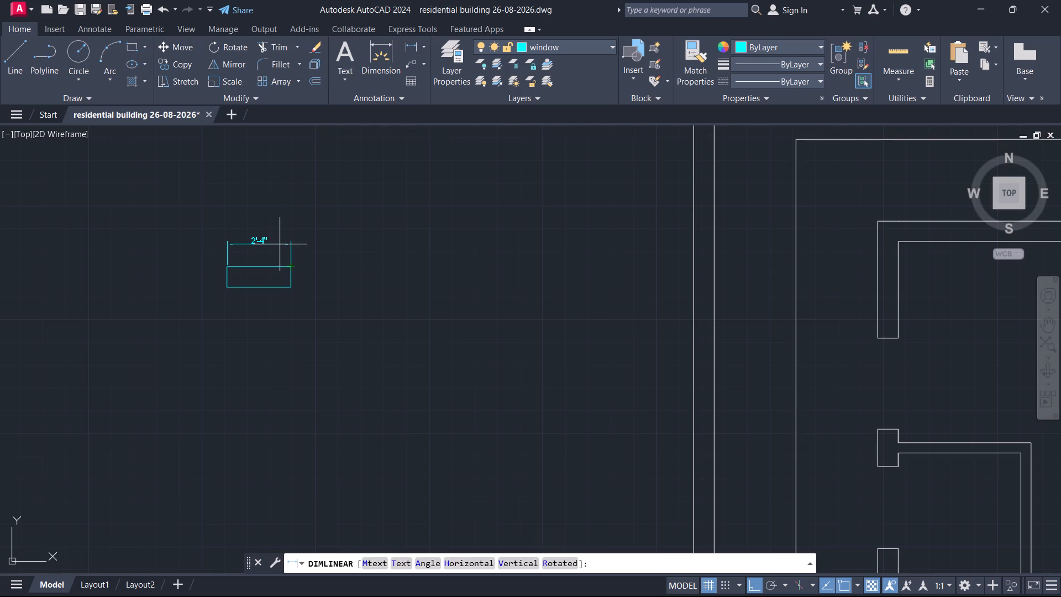
key(Escape)
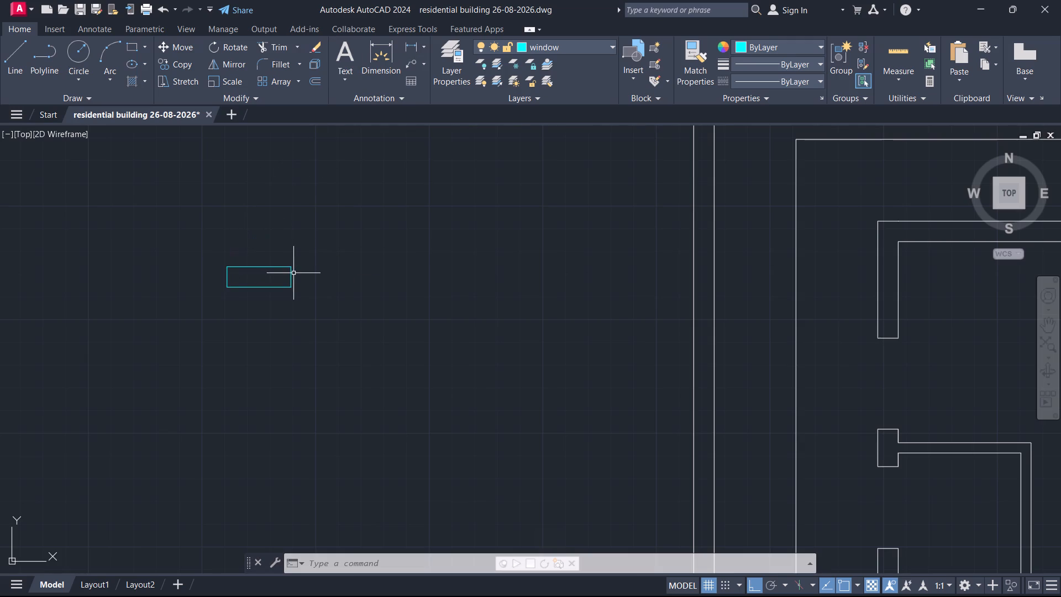
Move the window rectangle's right short side 4" inward, toward the left short side.
click(292, 274)
key(m)
key(Return)
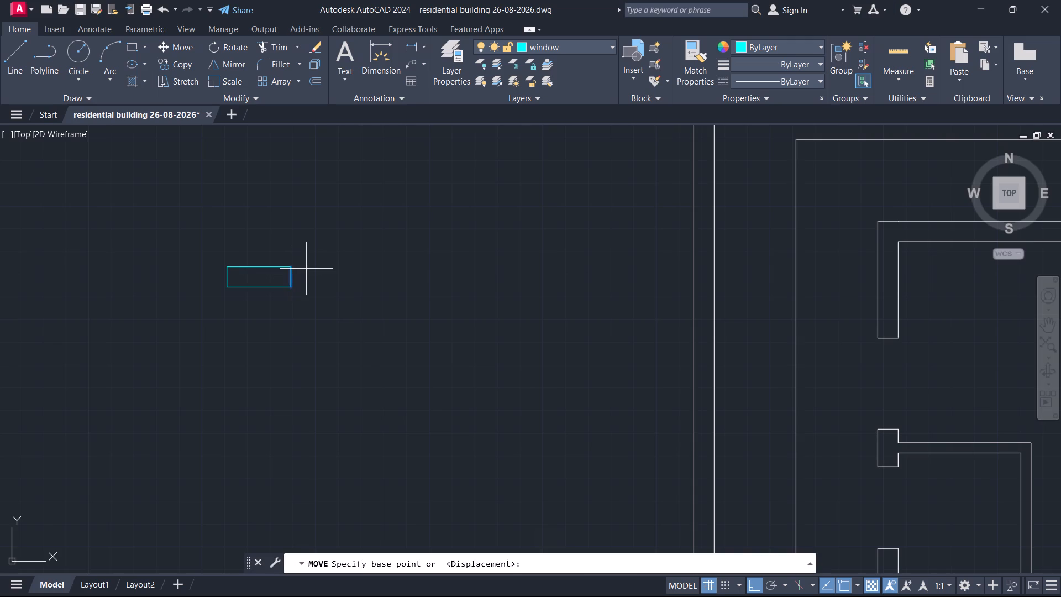
scroll(275, 324, up, 3)
click(342, 183)
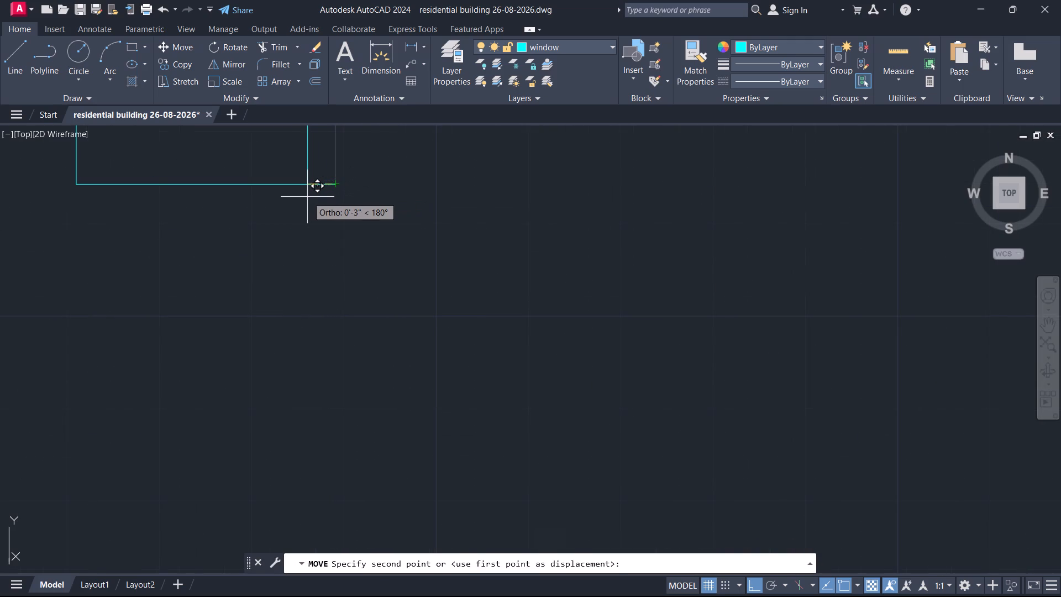
text(4")
key(Return)
scroll(300, 248, down, 1)
middle_drag(300, 248, 437, 370)
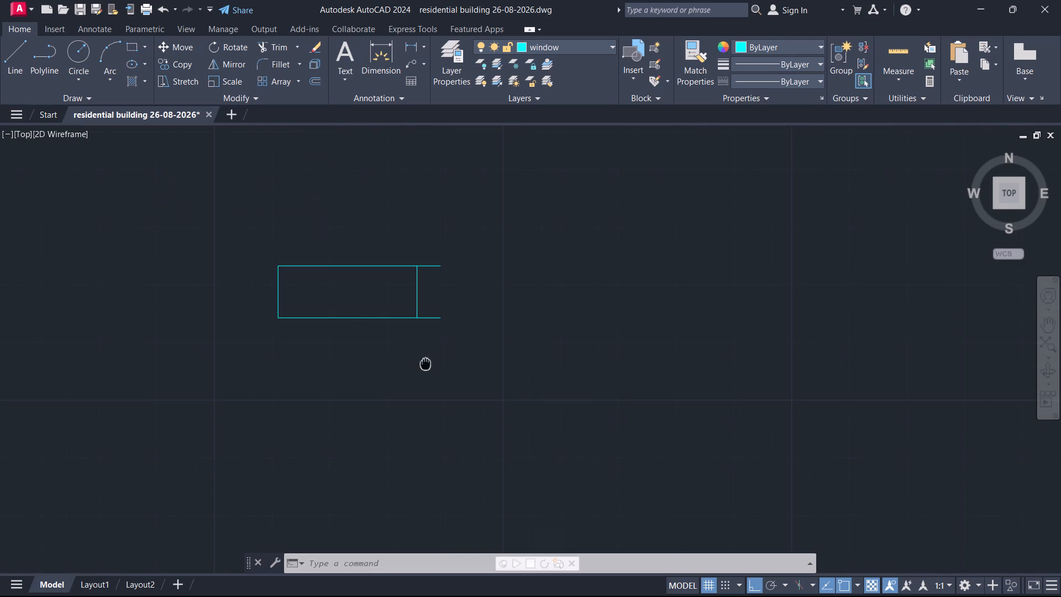
middle_drag(437, 370, 439, 372)
key(Escape)
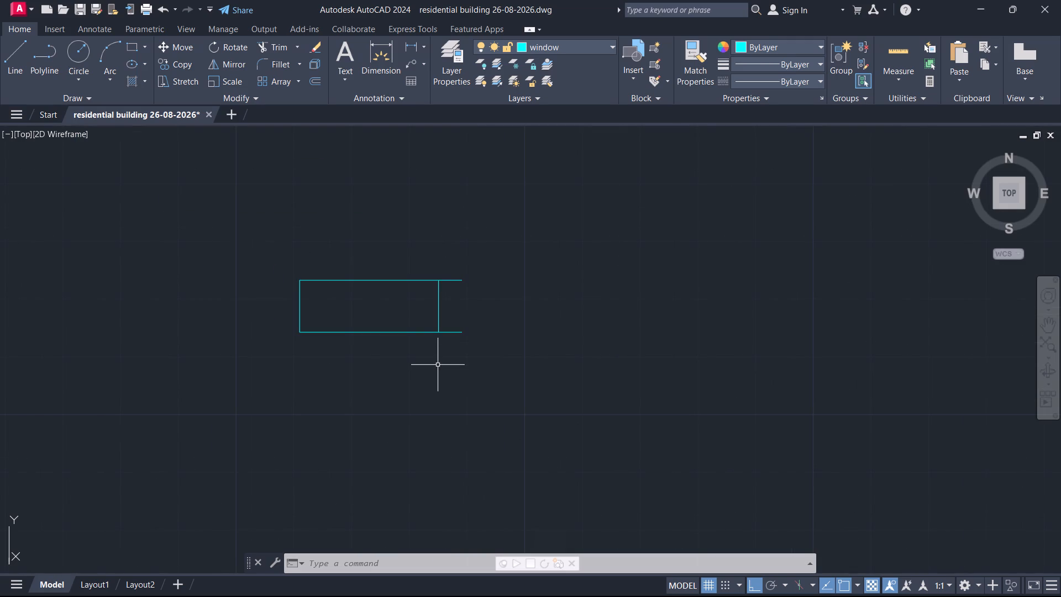
Trim the ends of the window rectangle's long sides that project past the moved short side.
key(t)
key(r)
key(Return)
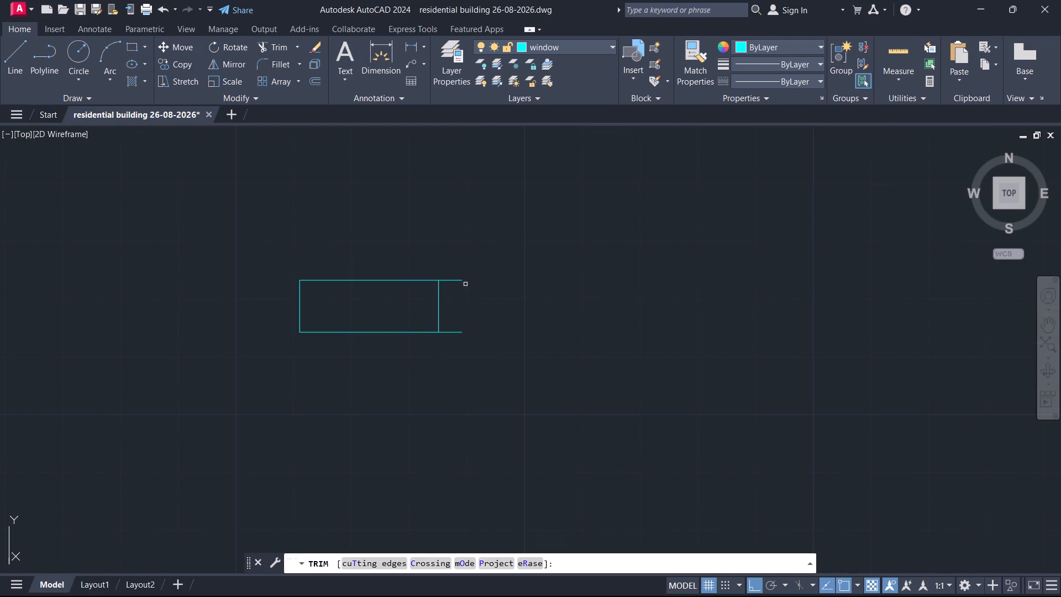
click(455, 279)
drag(454, 321, 455, 336)
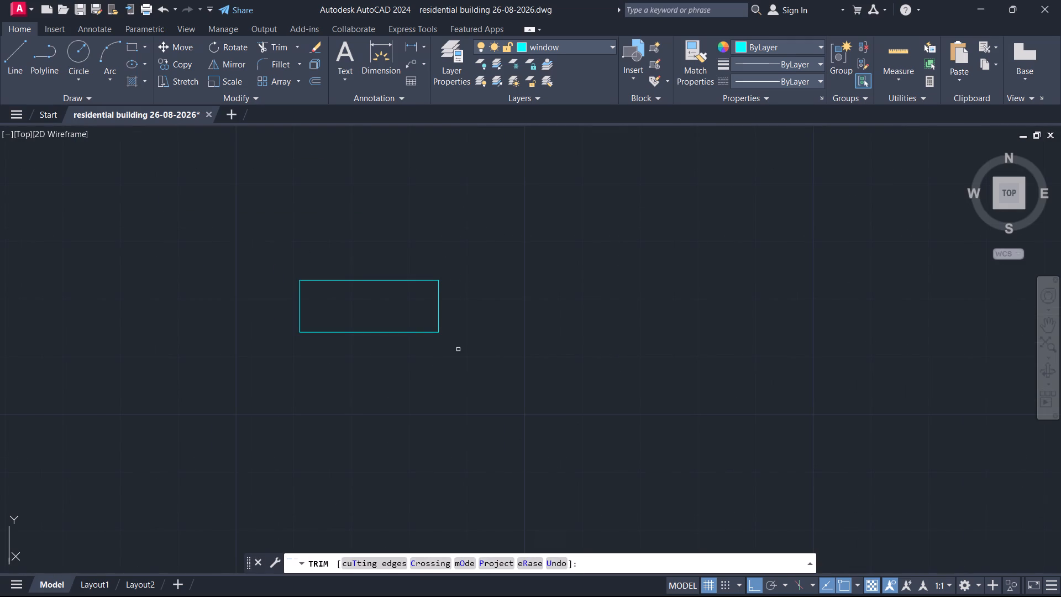
key(Escape)
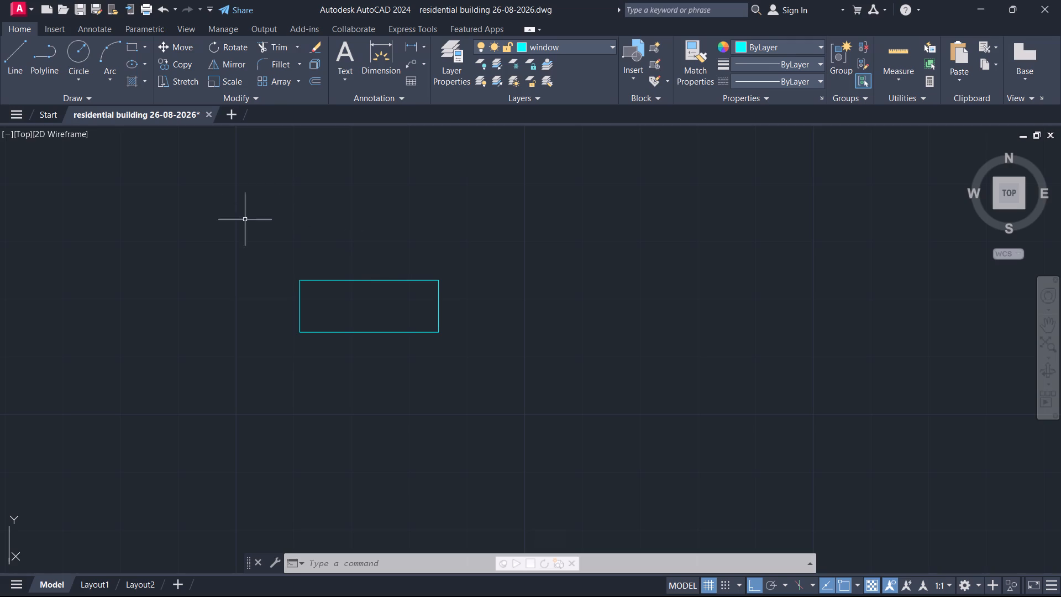
Copy the whole window rectangle twice straight below the original, leaving gaps between the three rectangles.
click(253, 224)
click(492, 349)
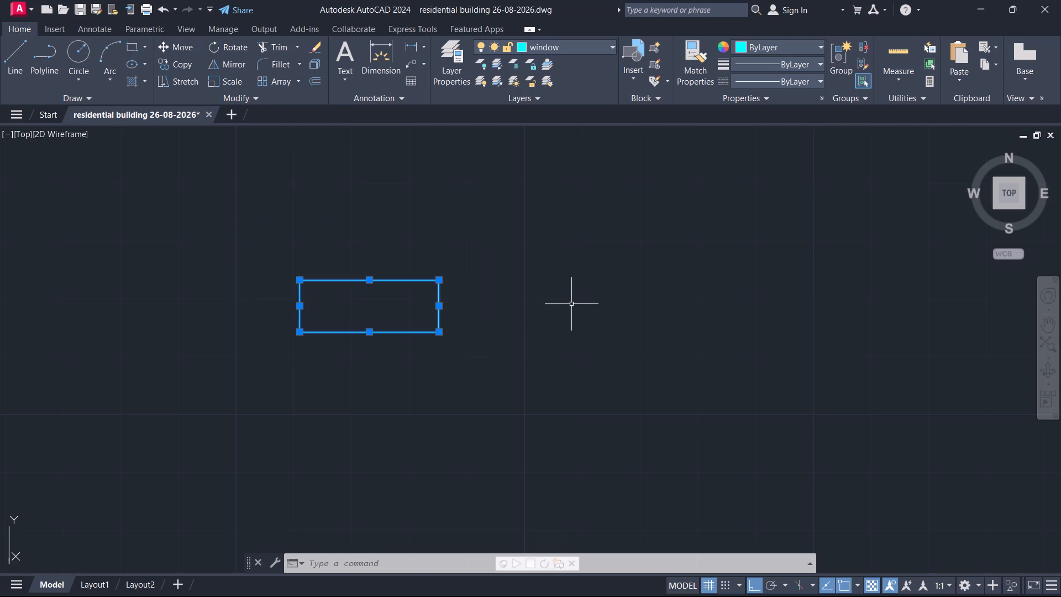
key(c)
key(o)
key(Return)
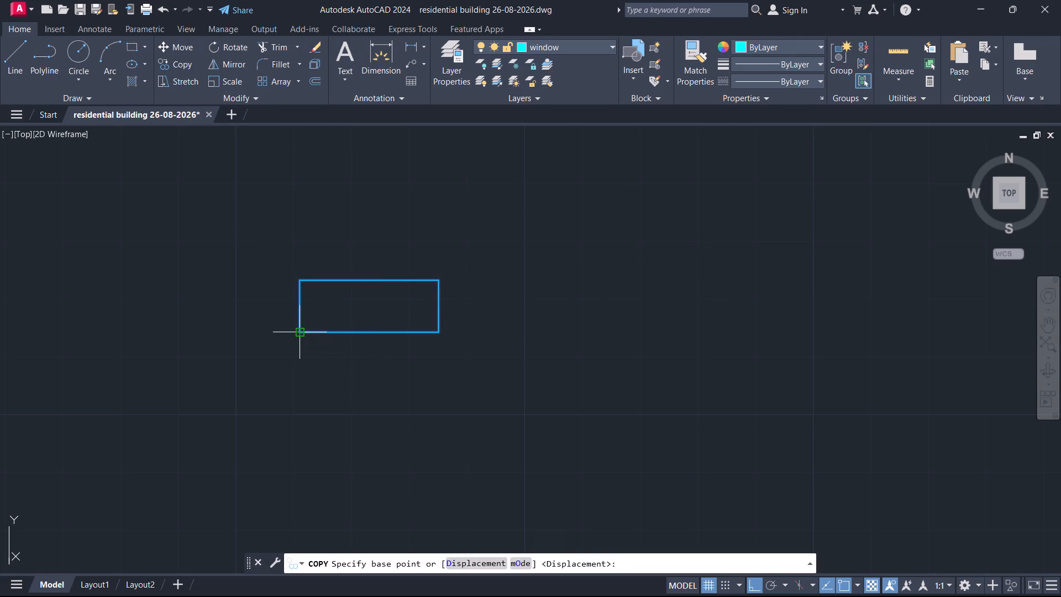
click(299, 330)
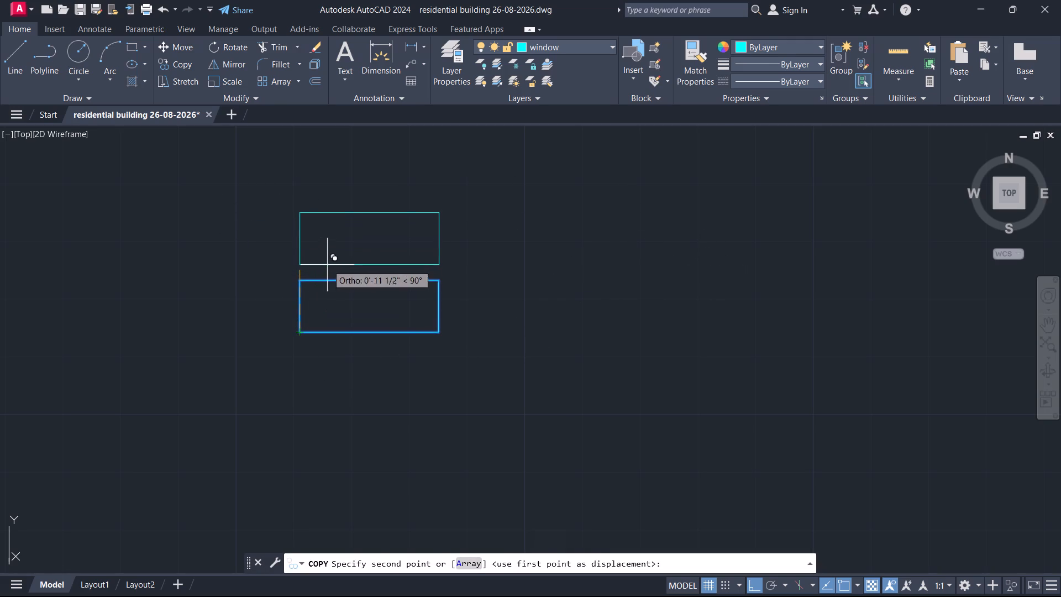
scroll(327, 261, down, 1)
click(328, 368)
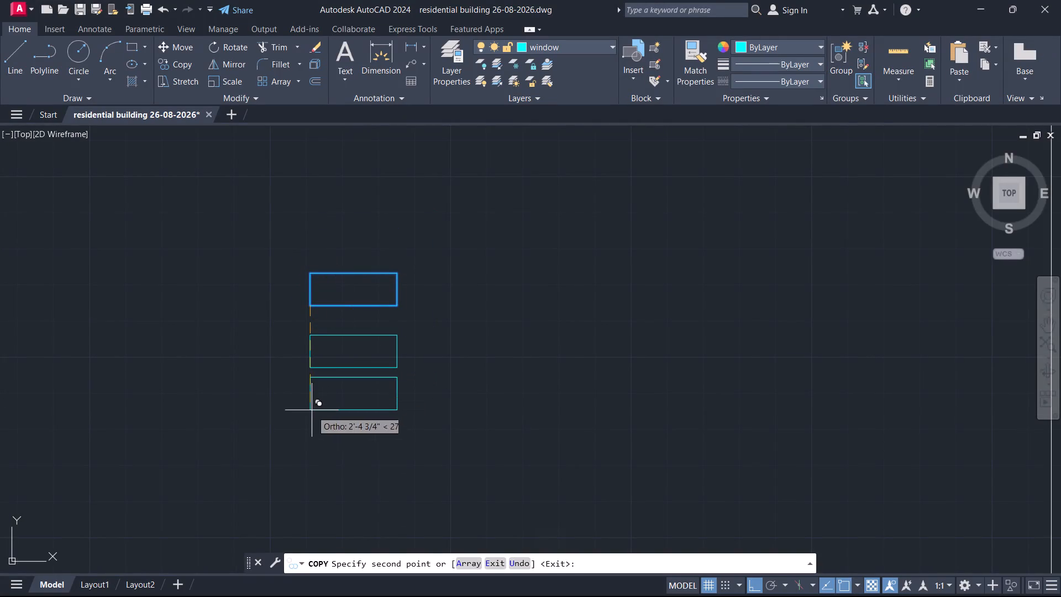
click(308, 441)
key(Escape)
Move the right short side of the middle window rectangle 1' outward to the right.
click(414, 358)
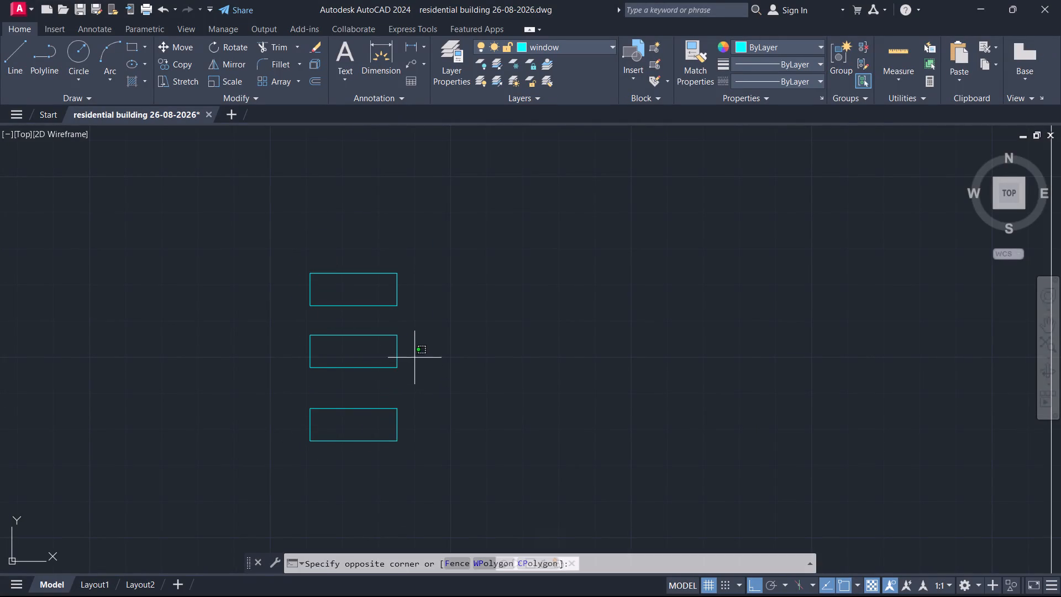
click(387, 350)
key(m)
key(Return)
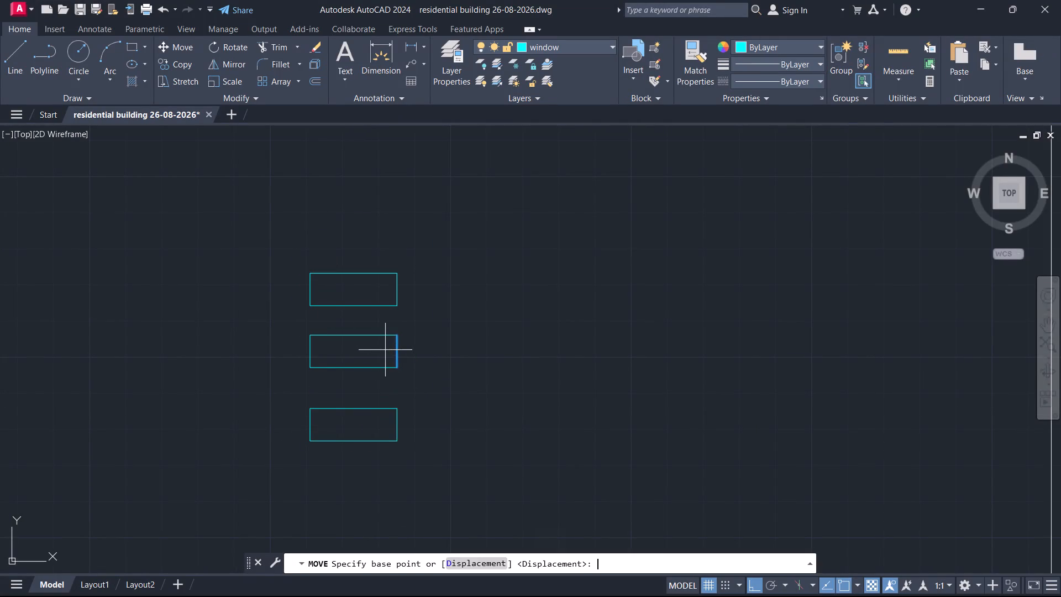
click(401, 370)
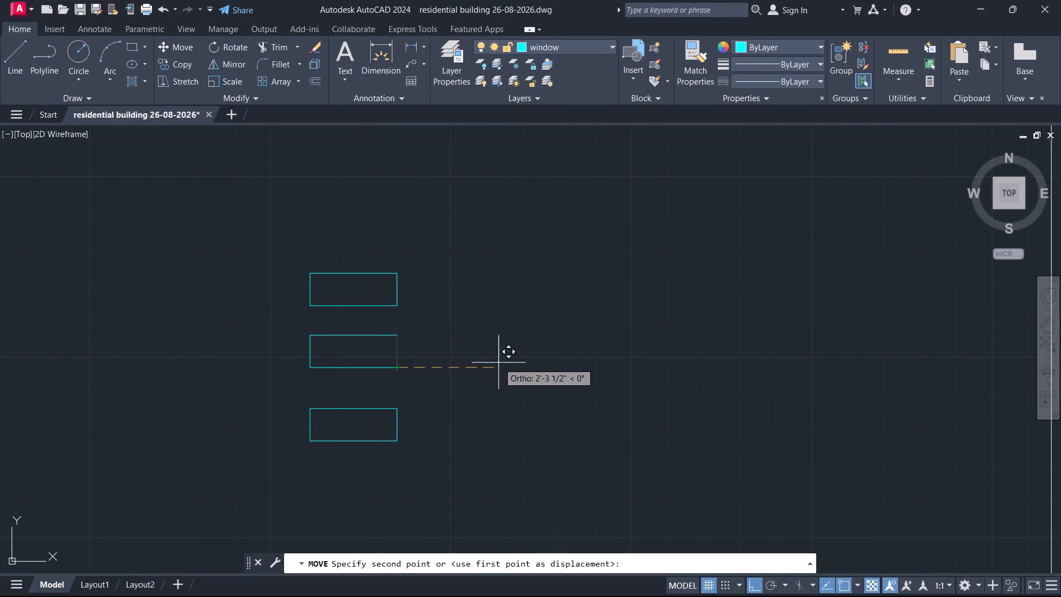
text(1')
key(Return)
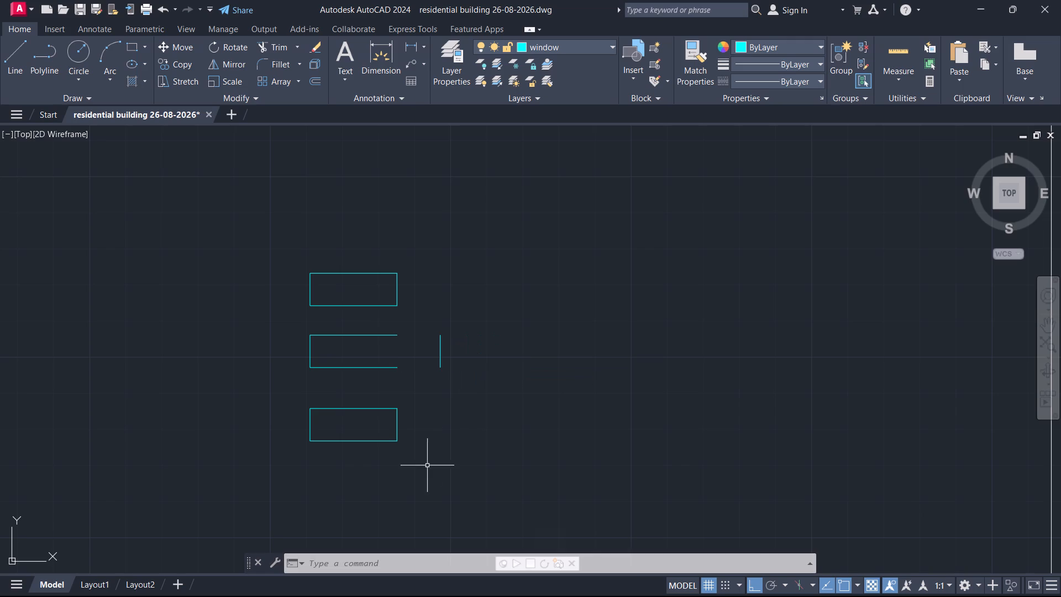
Move the right short side of the lowest window rectangle 2' outward to the right.
click(404, 420)
click(376, 424)
key(m)
key(Return)
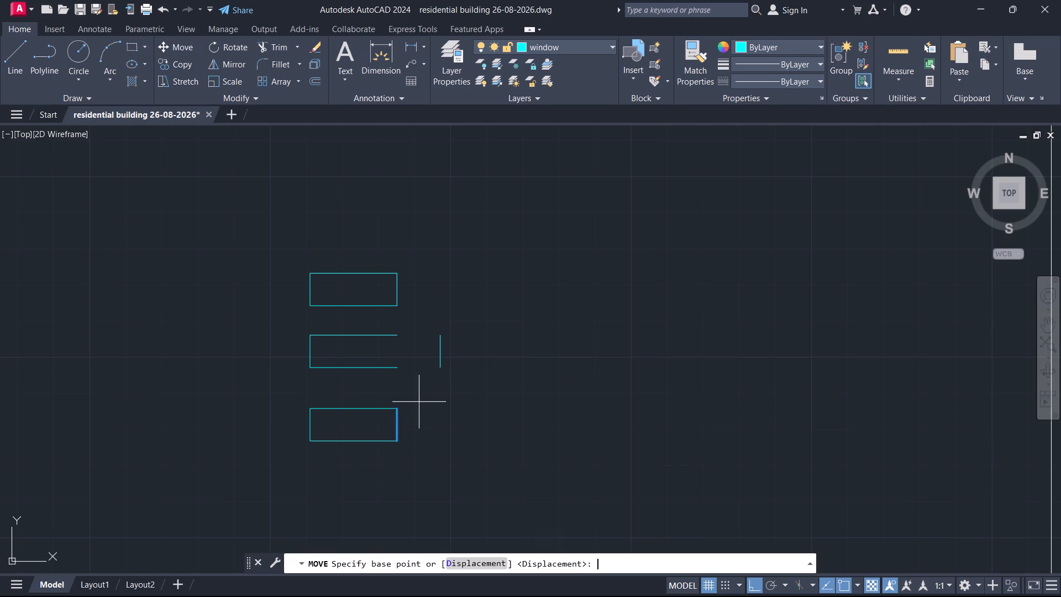
click(398, 447)
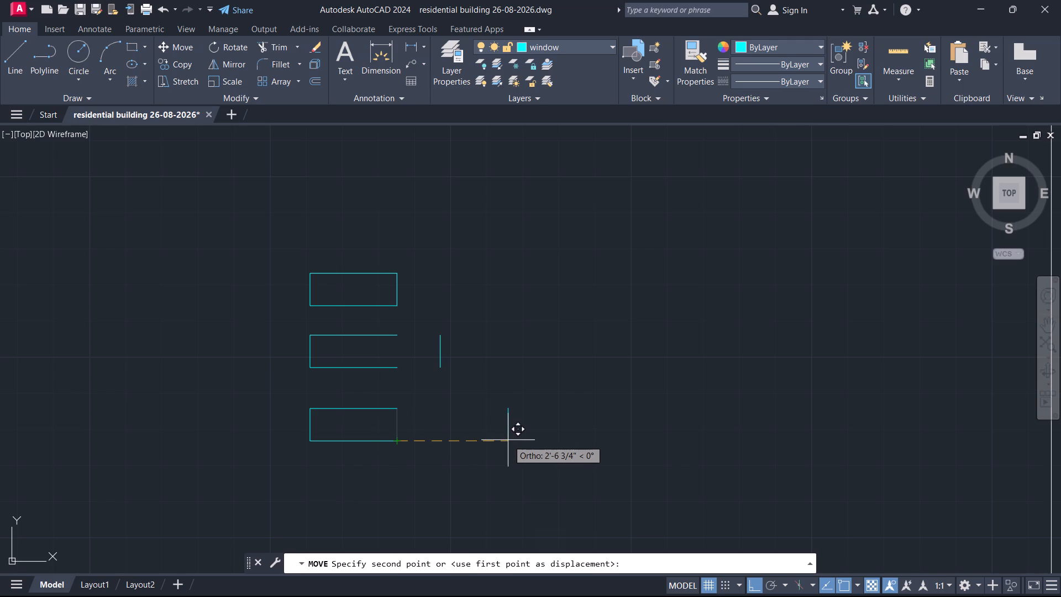
text(2')
key(Return)
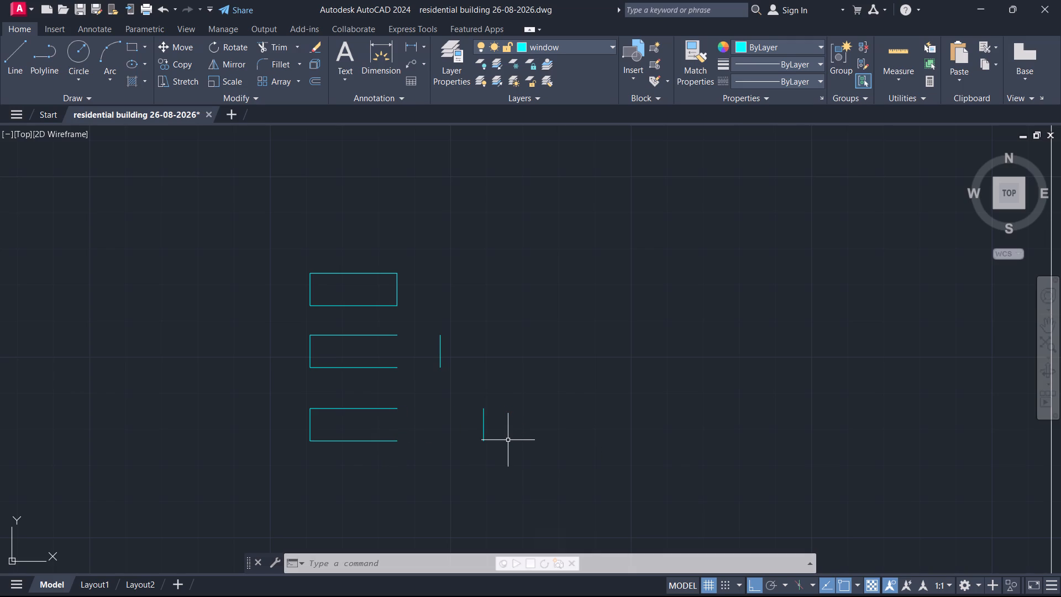
key(Escape)
Extend the long sides of the middle and lowest window rectangles to meet their moved right short sides.
key(e)
key(x)
key(Return)
click(383, 334)
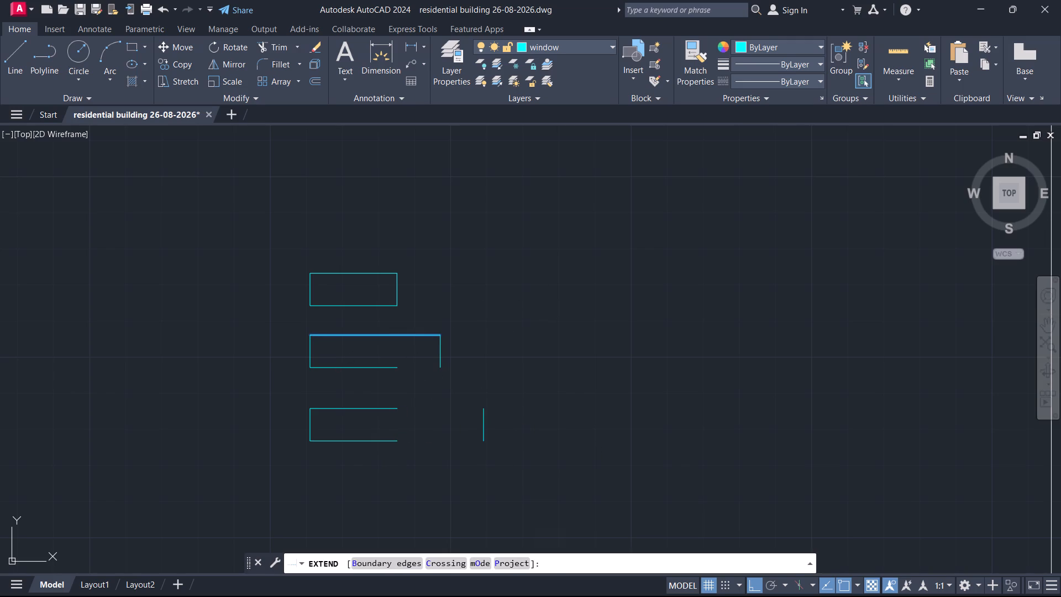
click(379, 369)
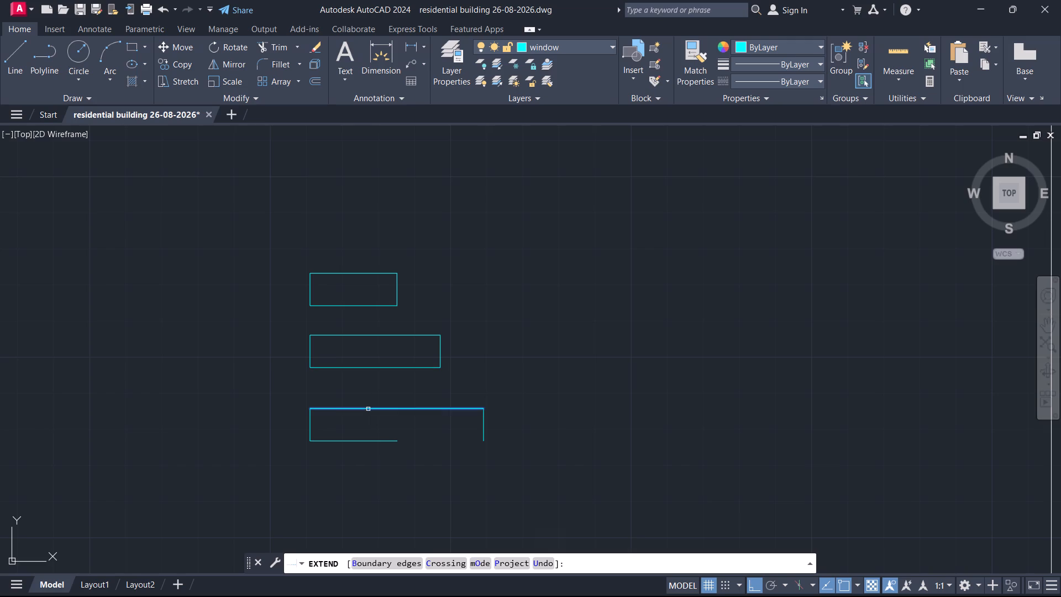
click(368, 409)
click(367, 441)
key(space)
key(space)
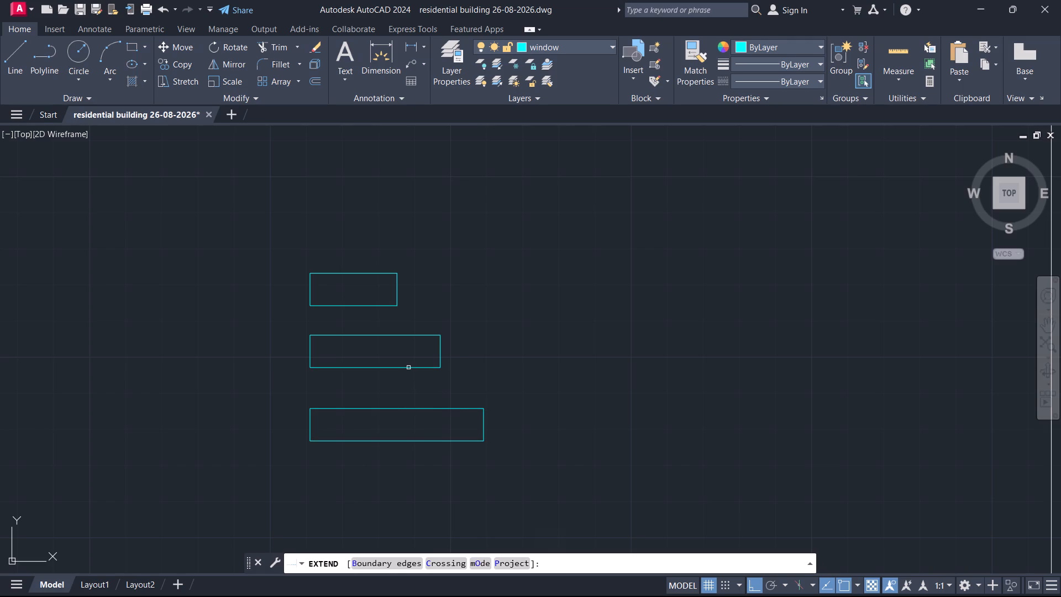
key(Escape)
Offset both short sides of the uppermost window rectangle 0.5" inward.
key(o)
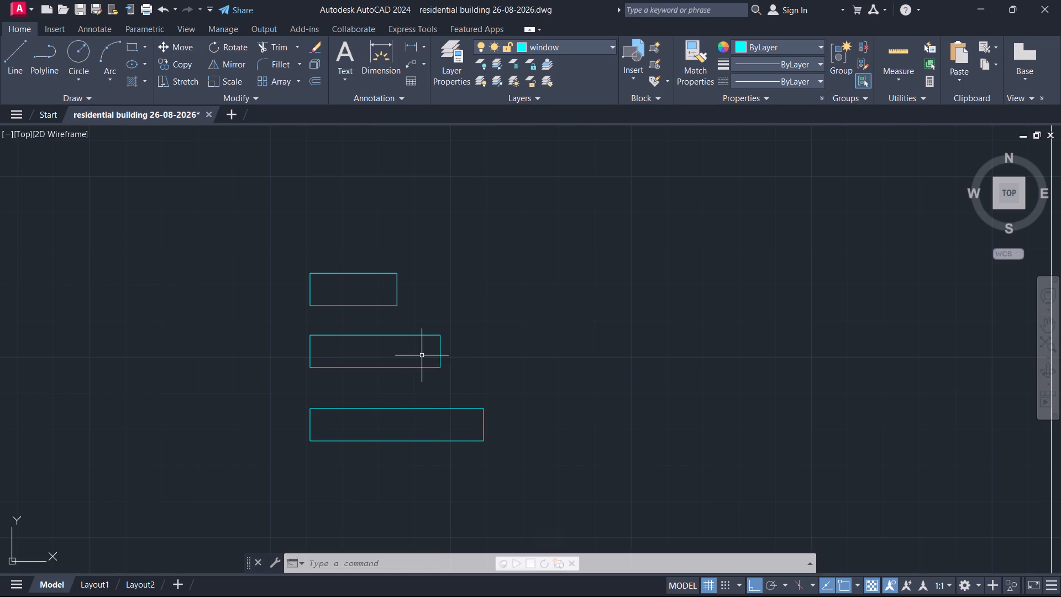
key(Return)
drag(307, 284, 318, 285)
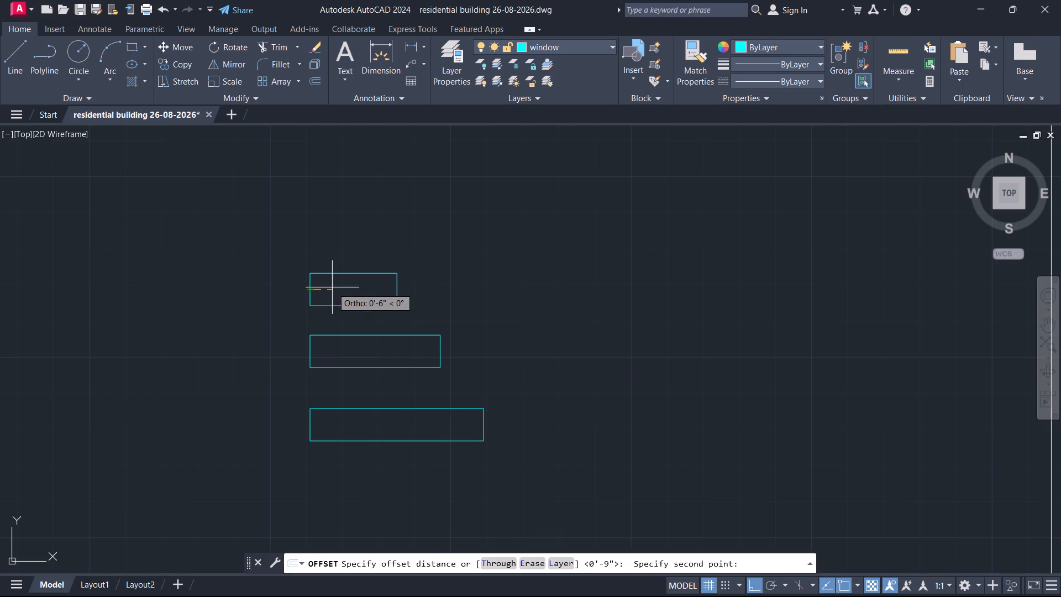
text(0.5")
key(Return)
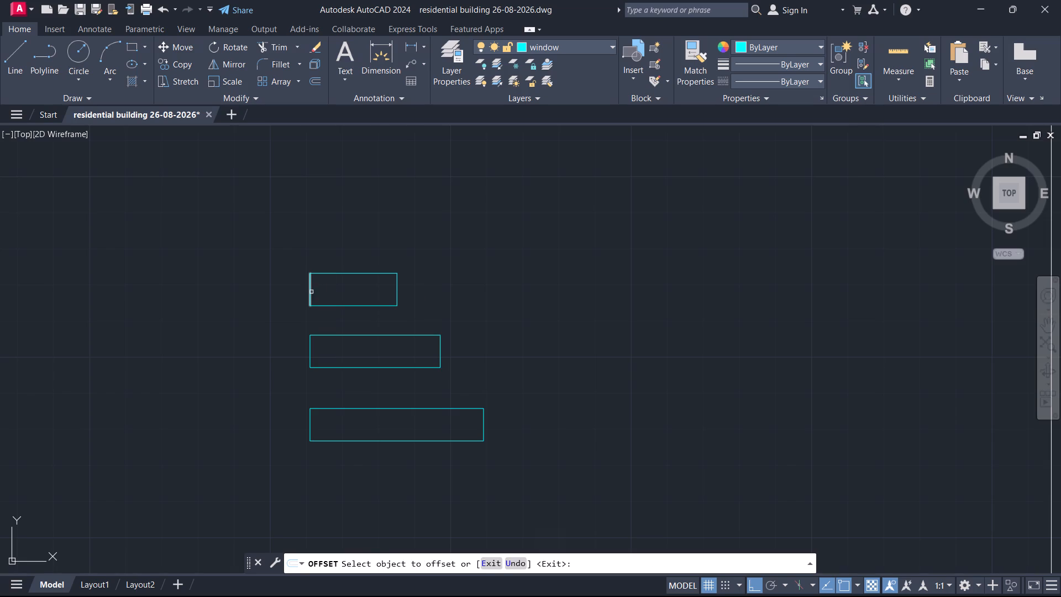
click(311, 292)
click(329, 292)
click(398, 290)
click(377, 291)
Offset both short sides of the middle and lowest window rectangles inward by the same 0.5" distance.
drag(311, 355, 317, 355)
drag(332, 355, 360, 355)
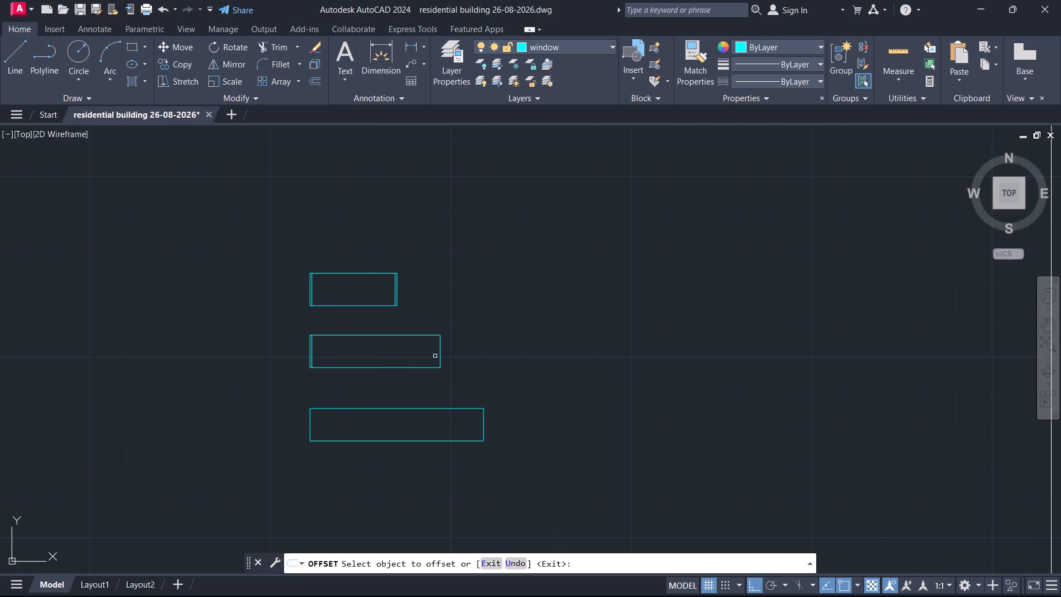
click(441, 354)
click(406, 358)
click(311, 423)
drag(329, 425, 338, 425)
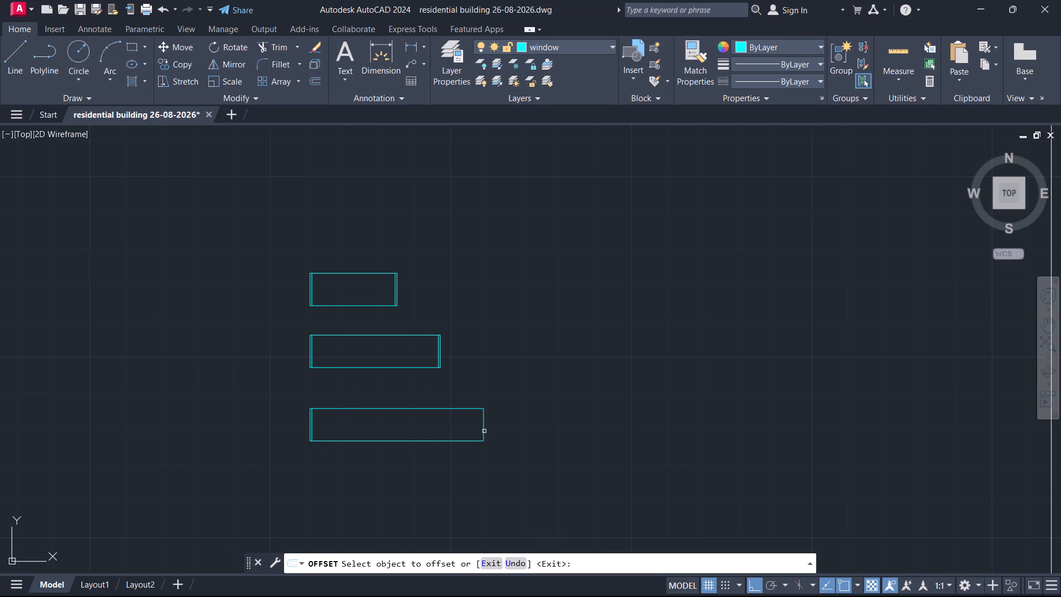
click(480, 430)
drag(482, 428, 470, 430)
click(459, 431)
key(Escape)
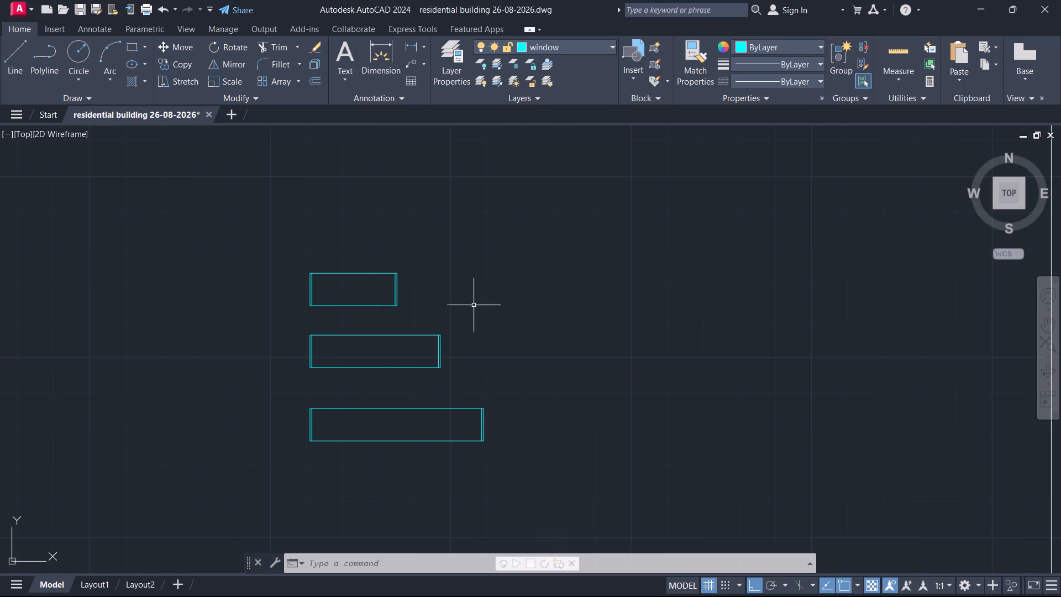
Draw a horizontal centre line in the uppermost window rectangle between the midpoints of its two inner short lines.
key(l)
key(Return)
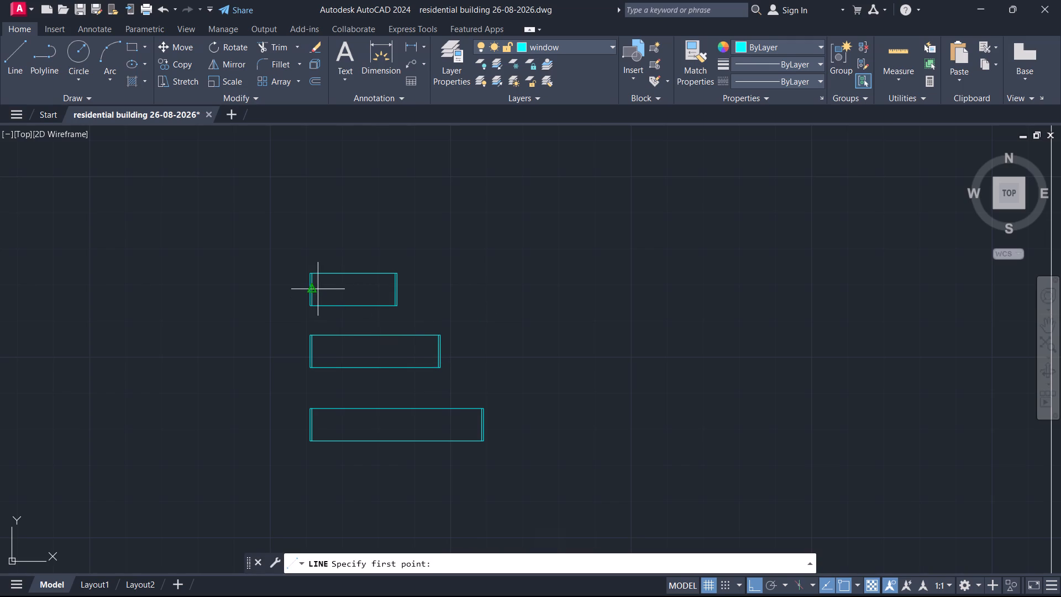
click(318, 289)
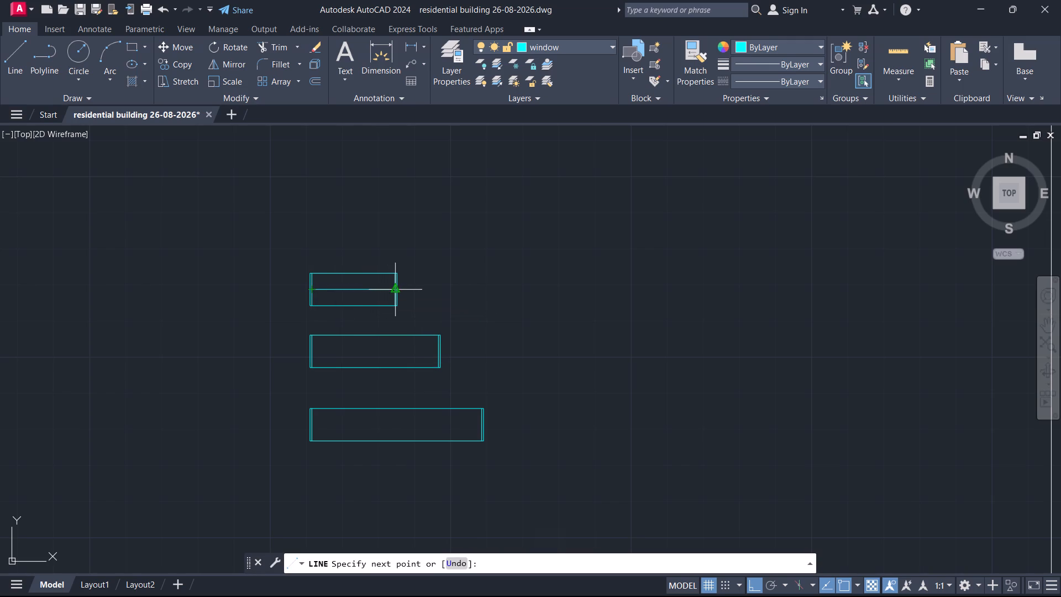
click(391, 291)
key(space)
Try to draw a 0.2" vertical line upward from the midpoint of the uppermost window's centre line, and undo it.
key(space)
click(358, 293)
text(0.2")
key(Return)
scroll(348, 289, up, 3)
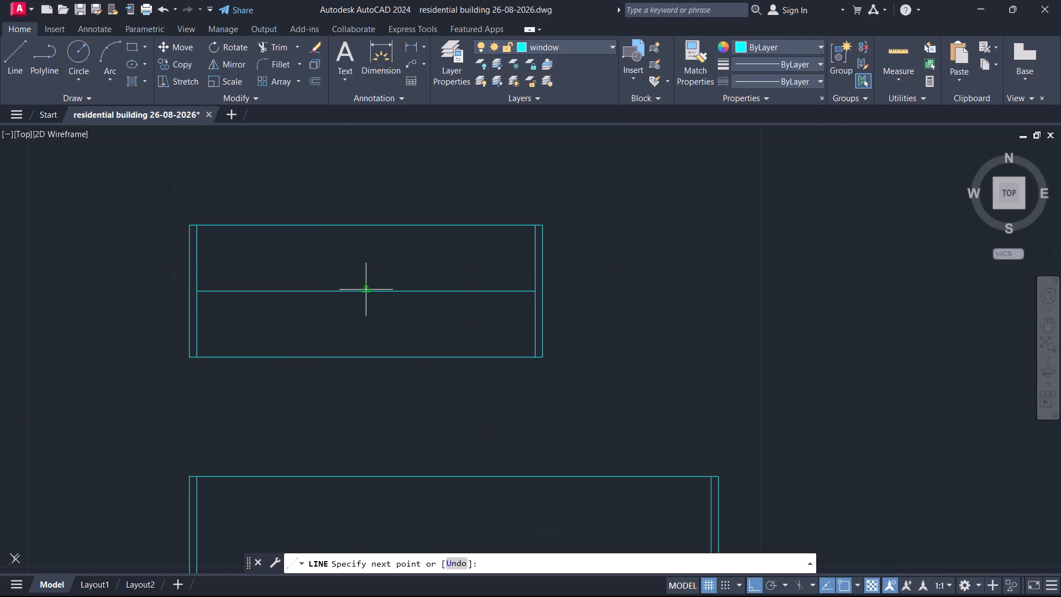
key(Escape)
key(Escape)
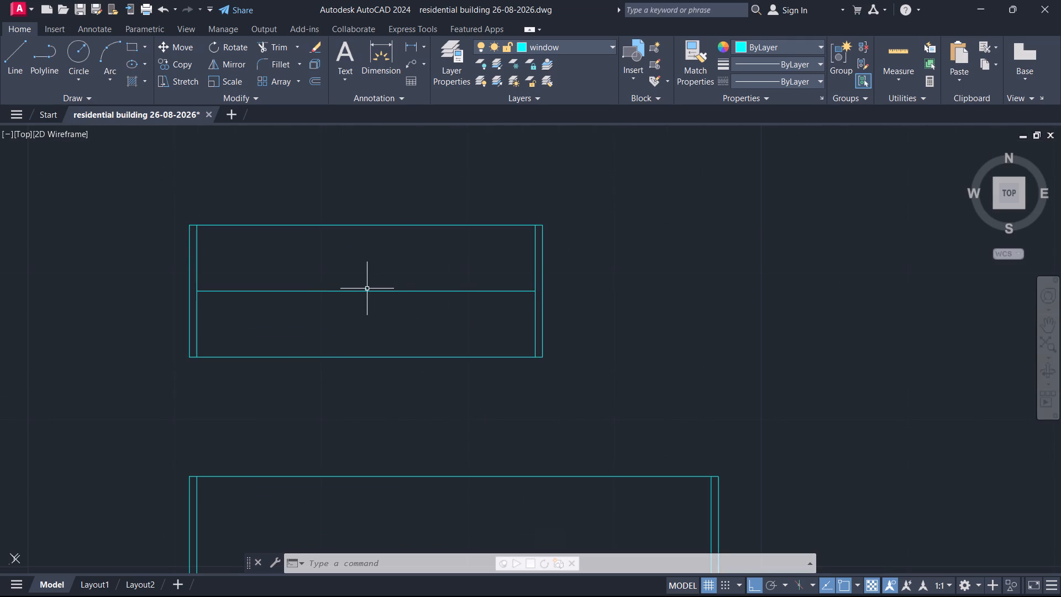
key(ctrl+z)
Offset the uppermost window's centre line 0.2" to both its upper and lower sides.
scroll(350, 282, up, 4)
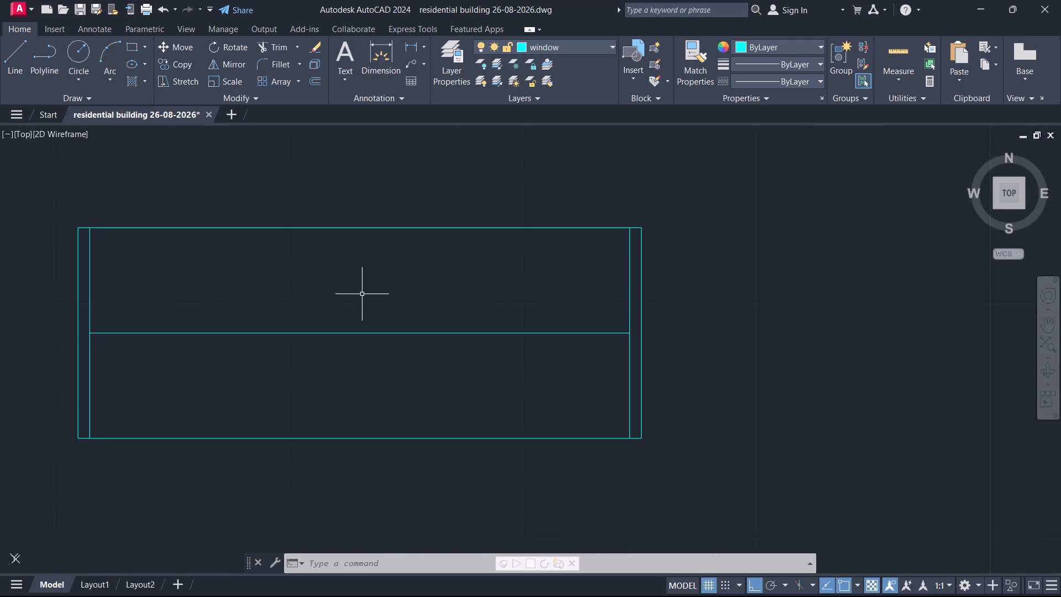
key(o)
key(Return)
drag(343, 332, 343, 331)
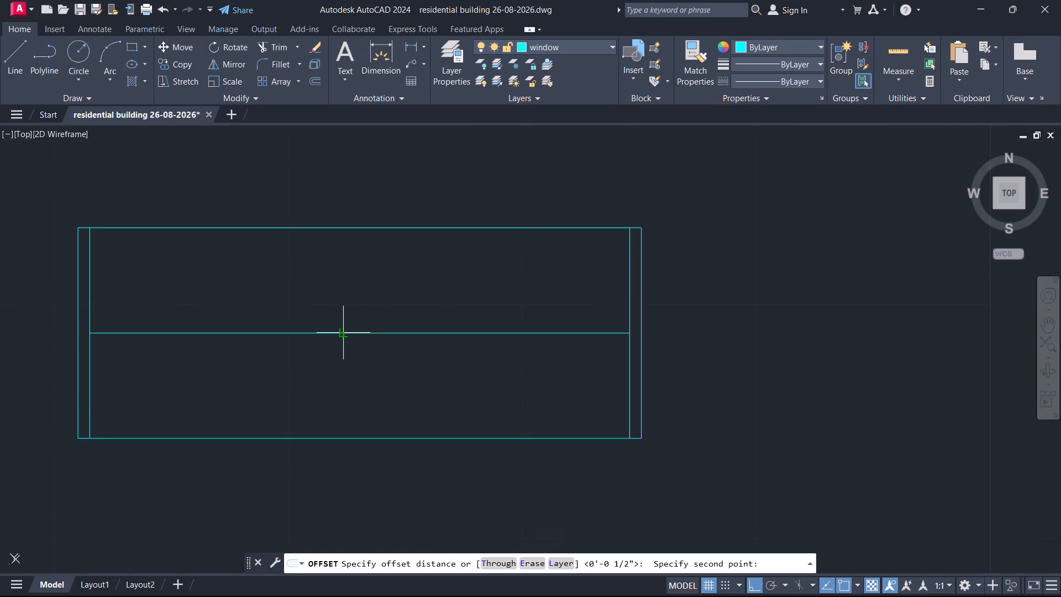
drag(343, 331, 353, 320)
text(0.2")
key(Return)
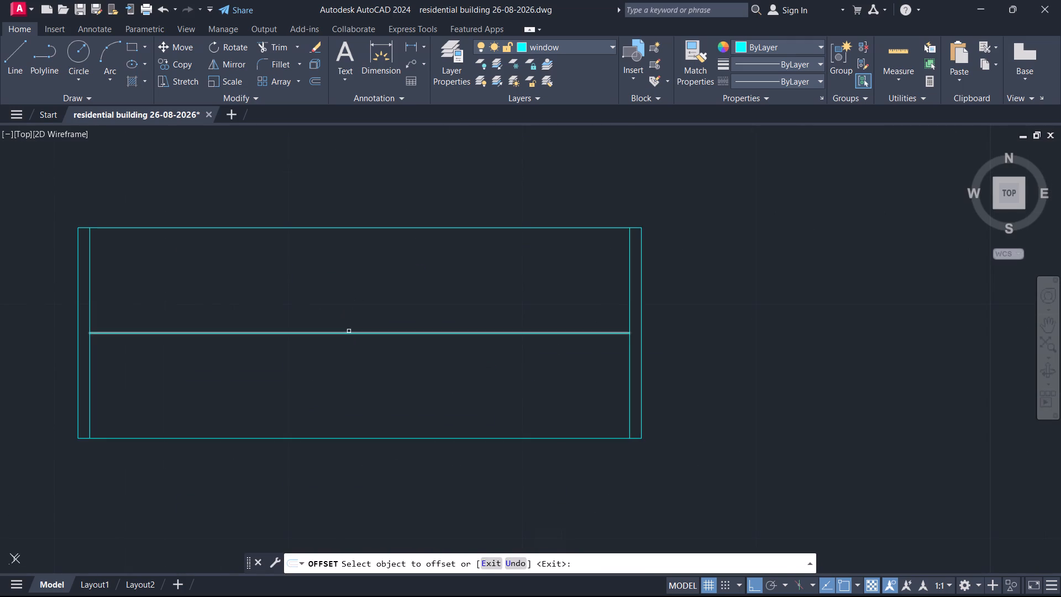
click(349, 331)
click(367, 308)
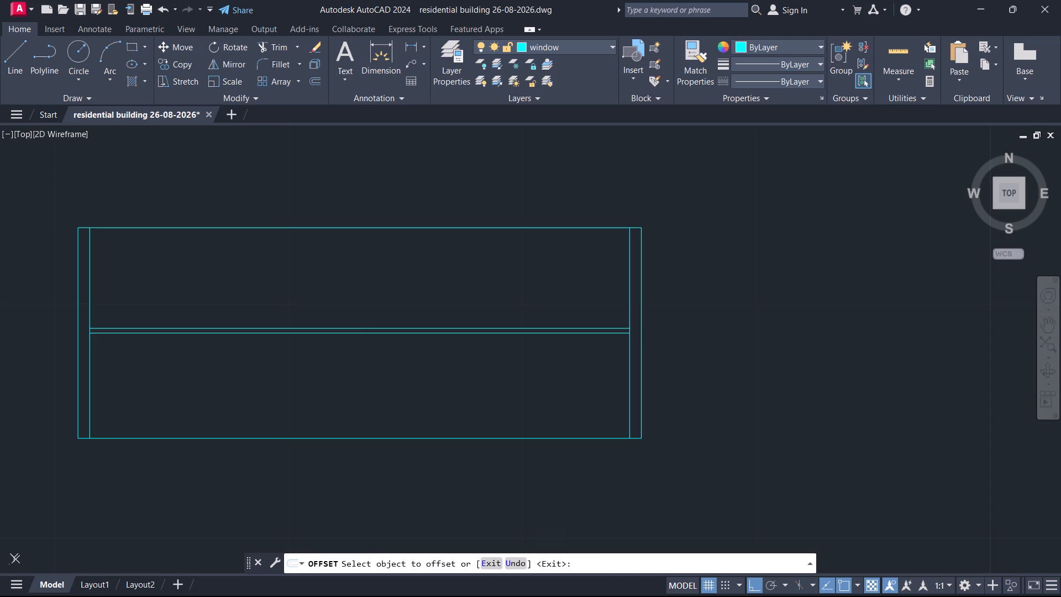
click(361, 334)
click(361, 347)
scroll(384, 311, down, 2)
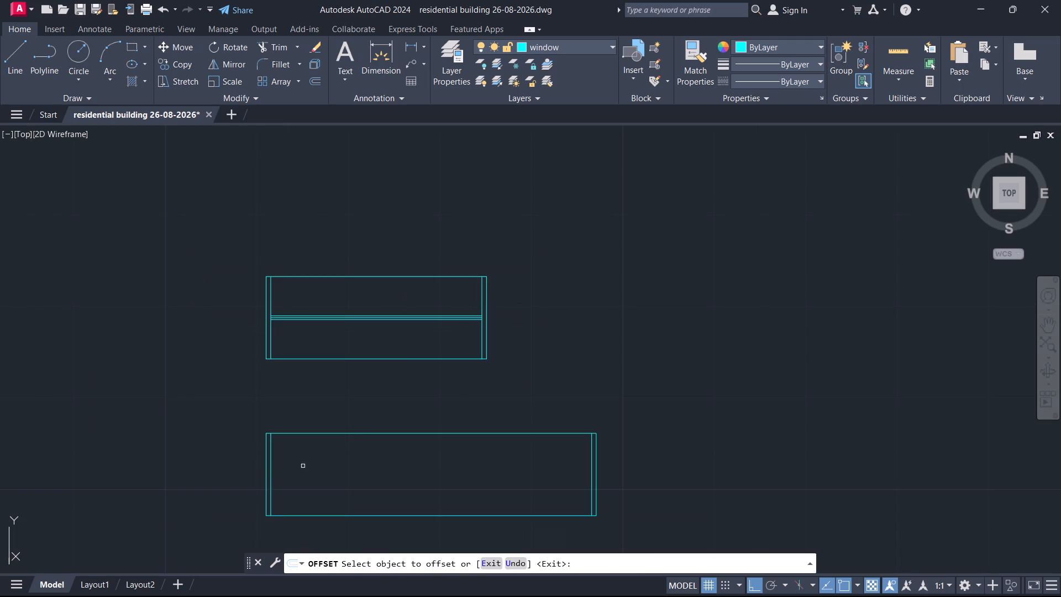
key(space)
key(space)
key(space)
key(Escape)
Draw horizontal centre lines in the middle and lowest window rectangles between the midpoints of their inner short lines.
key(l)
key(Return)
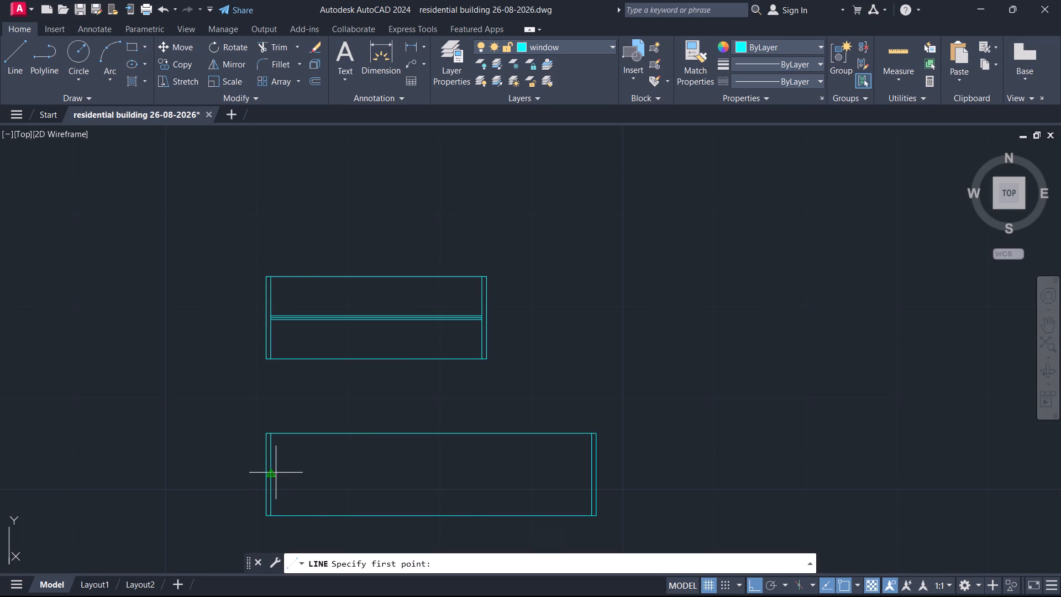
click(272, 475)
click(592, 474)
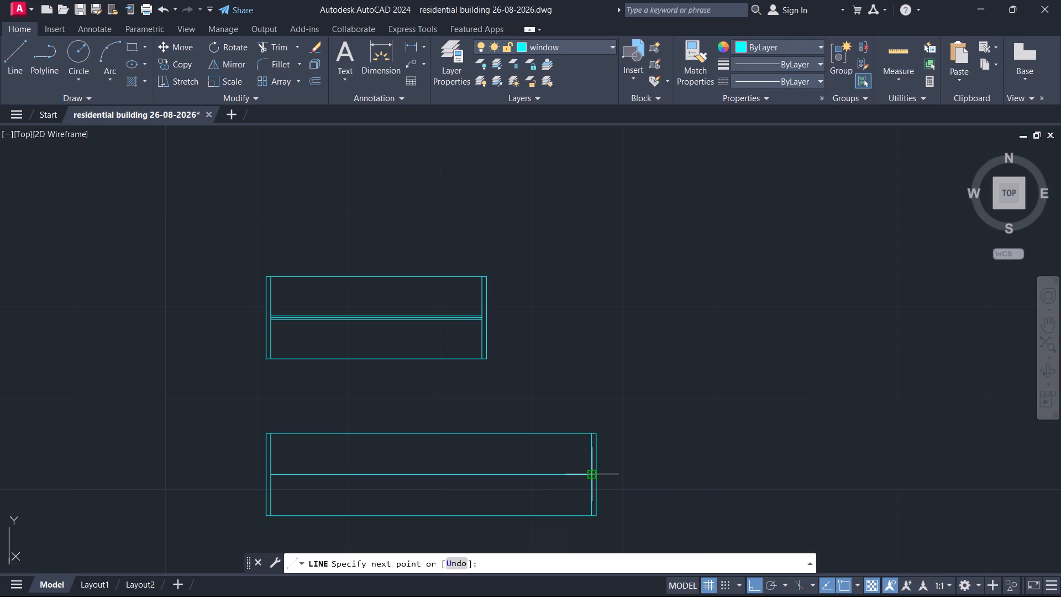
key(space)
scroll(575, 376, down, 2)
middle_drag(654, 486, 654, 378)
key(space)
click(467, 375)
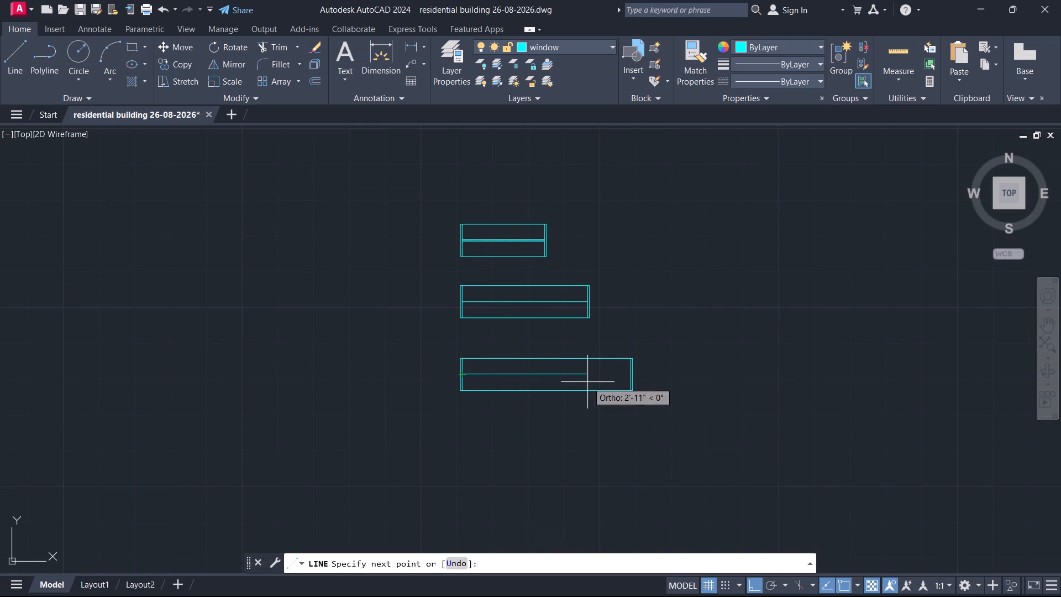
click(631, 373)
key(space)
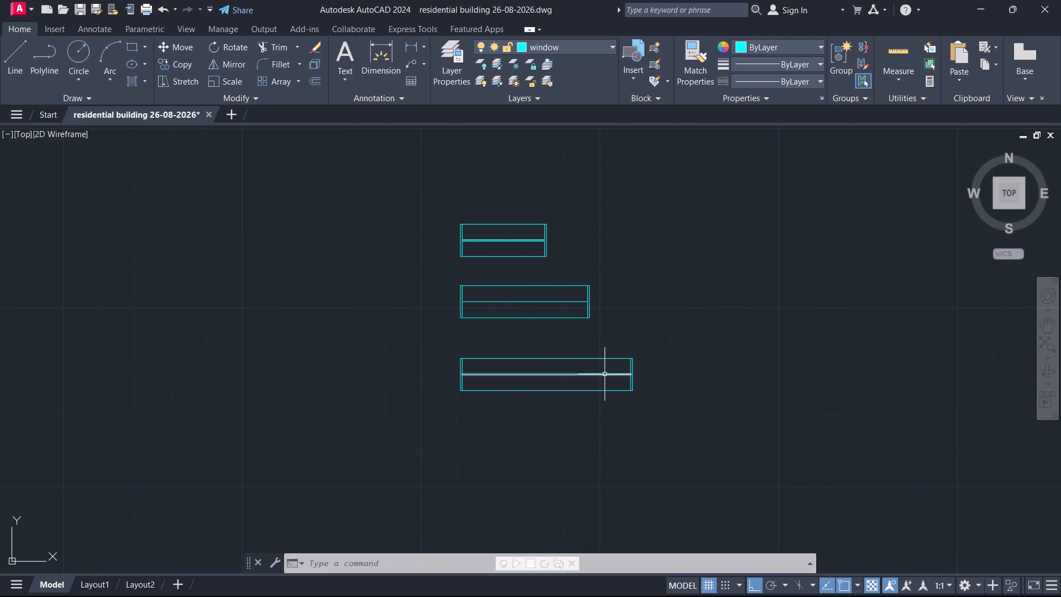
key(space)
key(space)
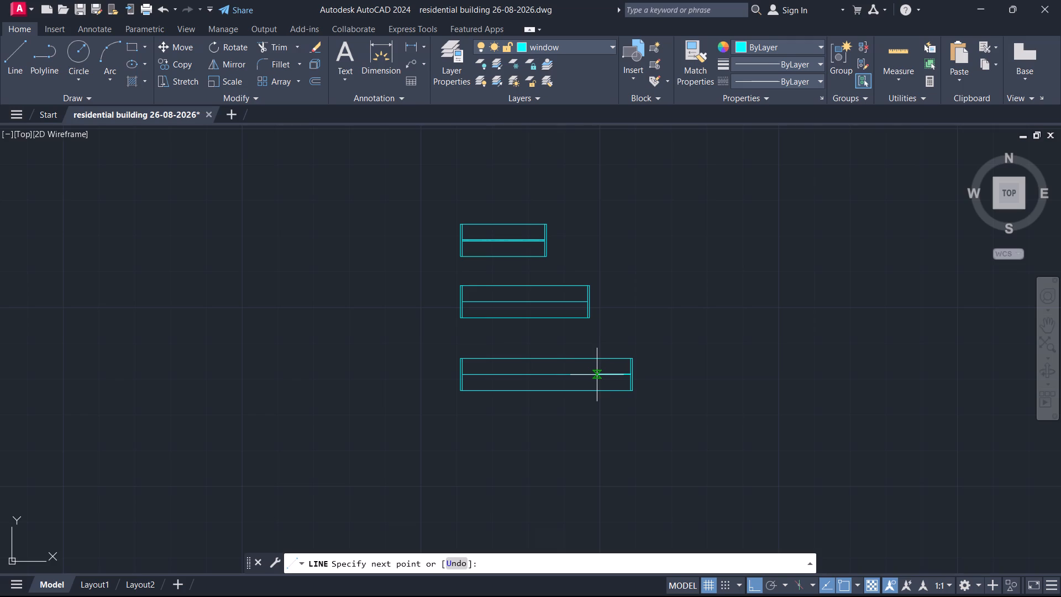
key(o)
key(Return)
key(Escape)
Offset the lowest window's centre line 0.2" to both its upper and lower sides.
click(565, 375)
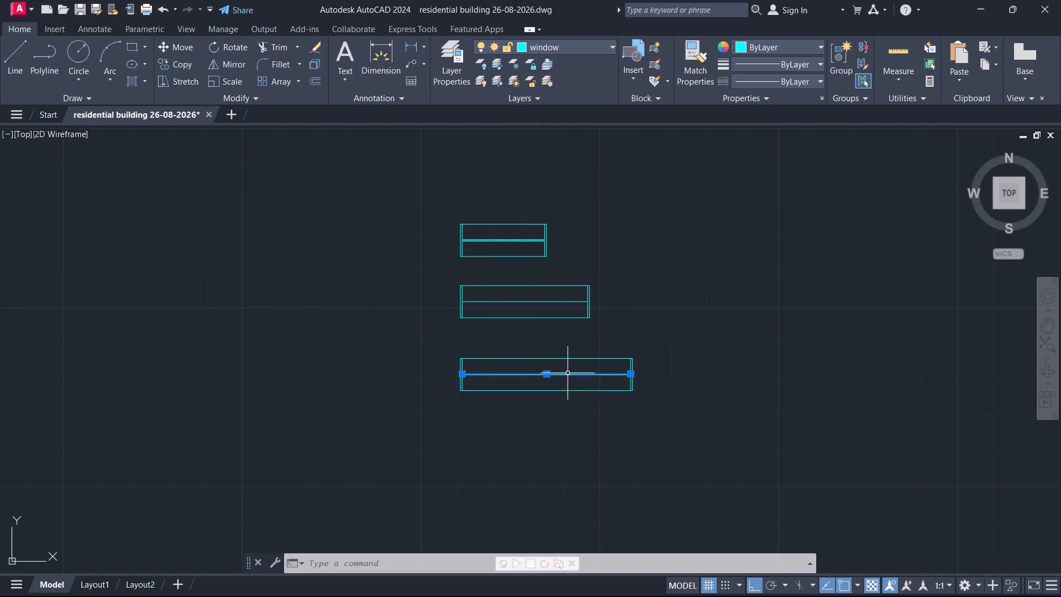
key(o)
key(Return)
click(547, 373)
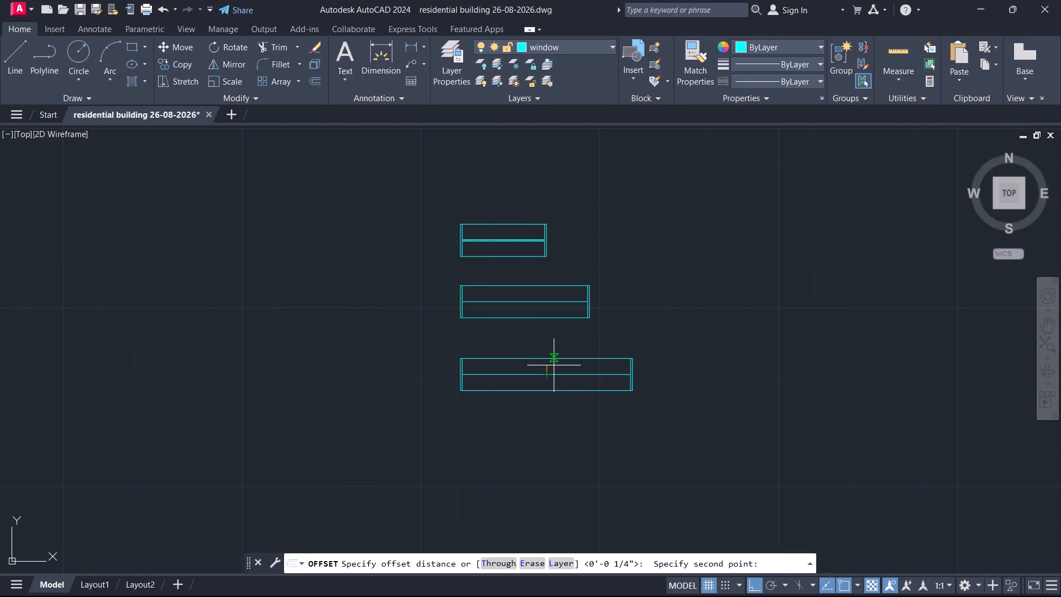
text(0.2")
key(Return)
click(574, 350)
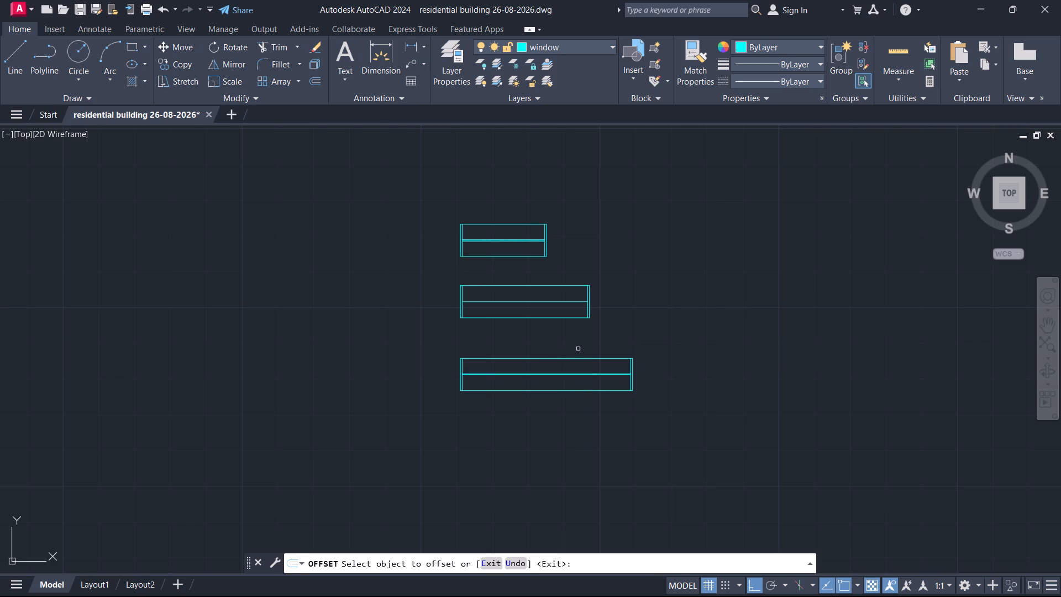
scroll(569, 371, up, 4)
click(493, 400)
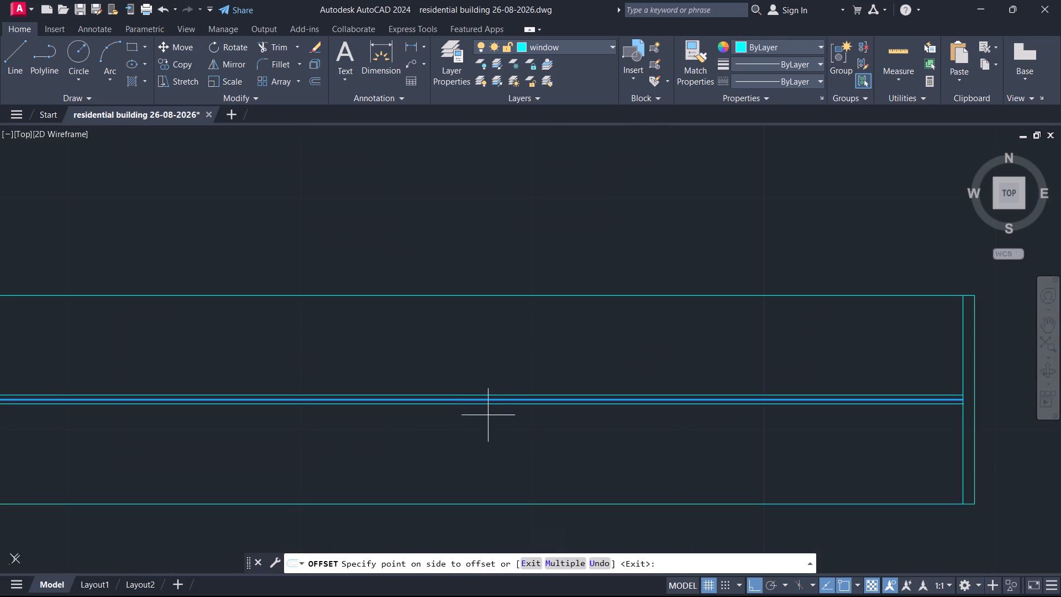
click(485, 418)
Offset the middle window's centre line to both its upper and lower sides by the same 0.2" distance.
scroll(503, 376, down, 3)
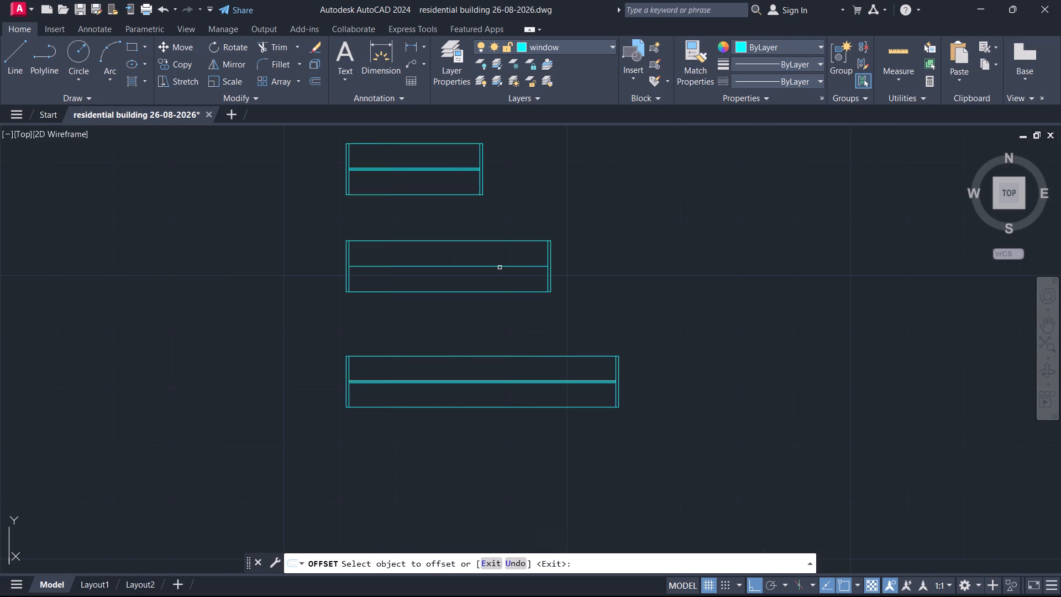
click(501, 265)
click(504, 256)
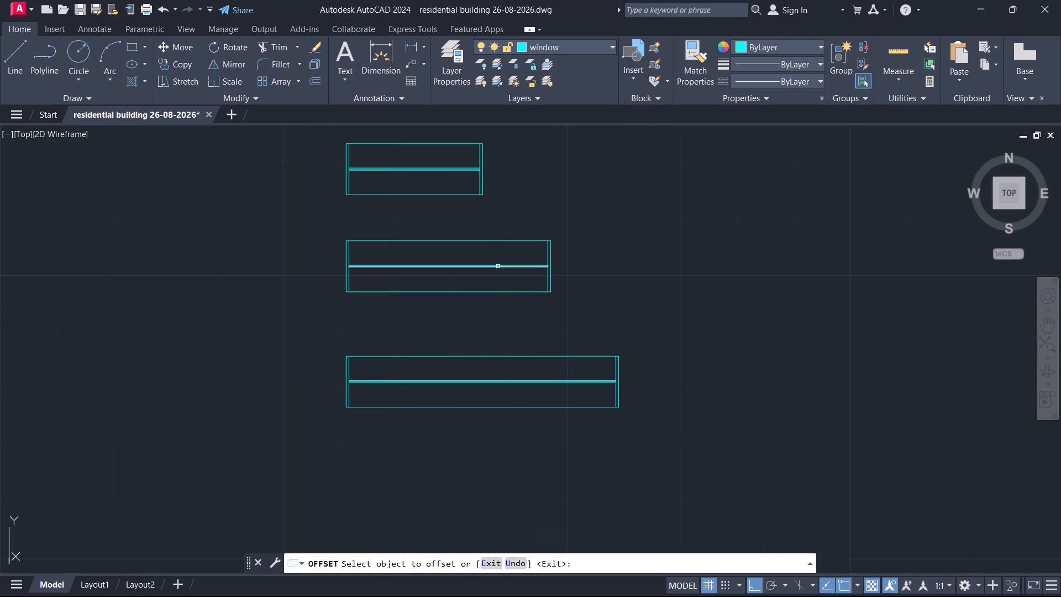
click(498, 266)
click(489, 280)
scroll(490, 267, up, 2)
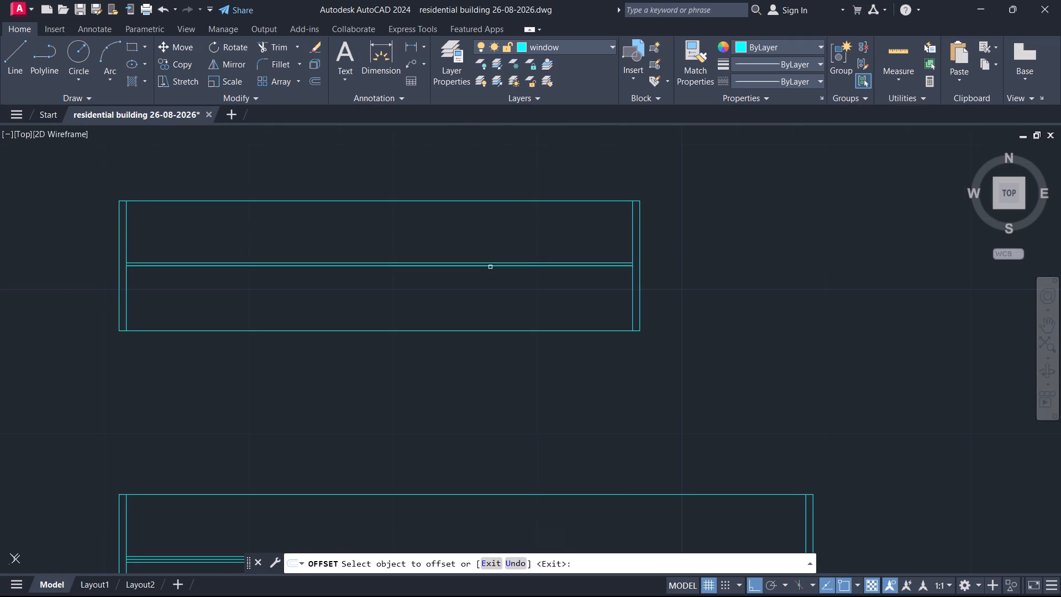
click(490, 267)
click(486, 285)
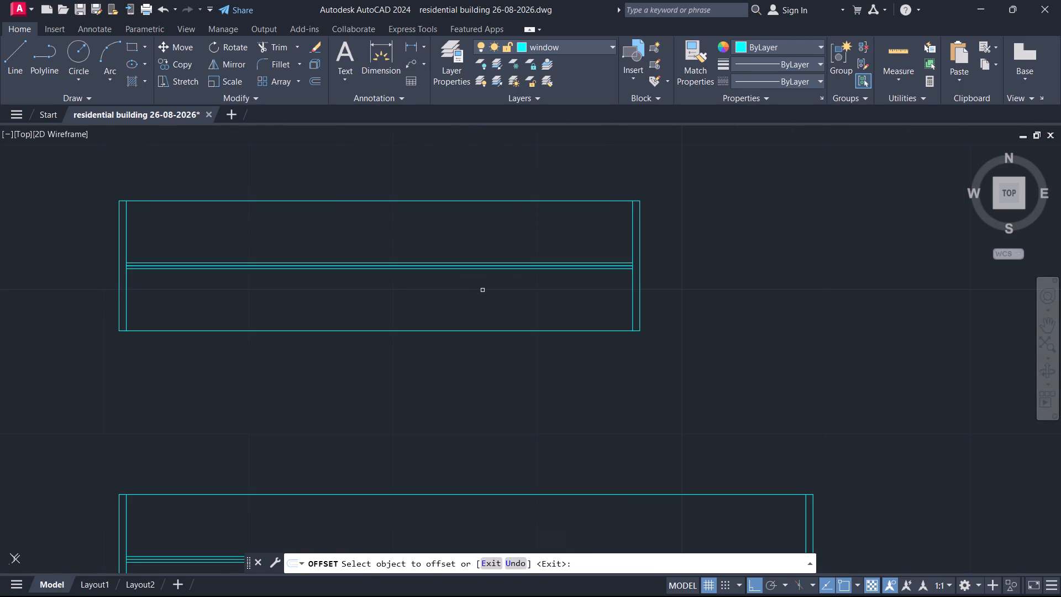
key(Escape)
Erase the centre line between the two offset glazing lines in each of the three window symbols.
scroll(496, 292, down, 1)
middle_drag(460, 240, 574, 365)
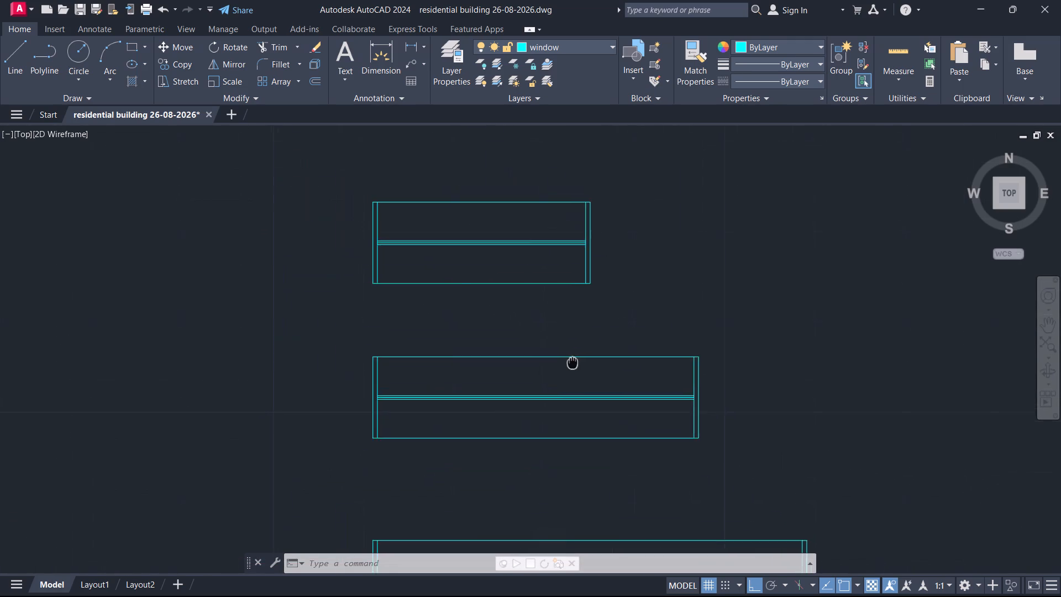
middle_drag(574, 365, 584, 389)
scroll(519, 262, up, 3)
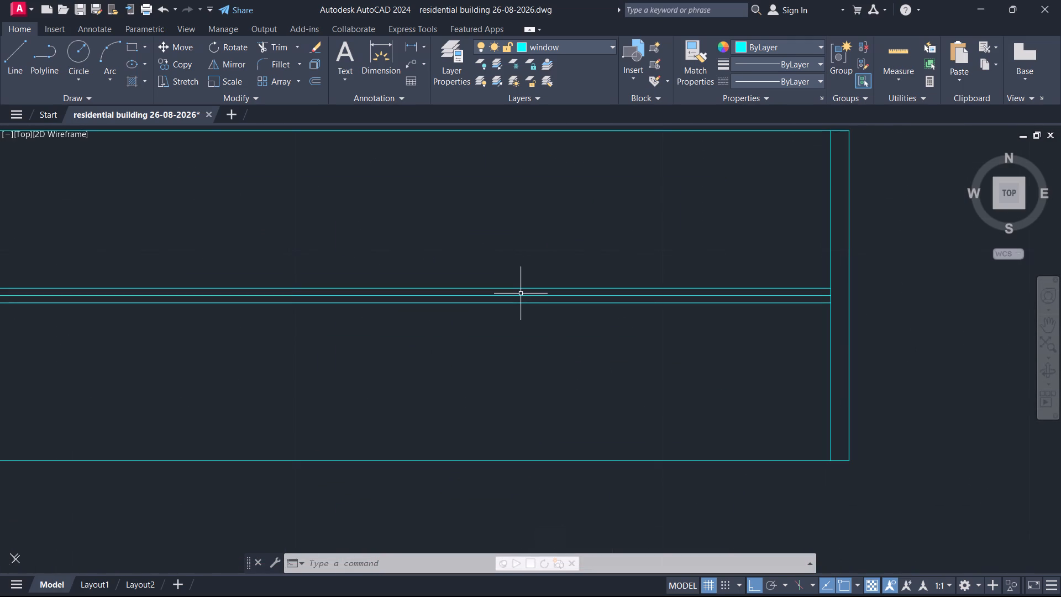
click(521, 294)
scroll(521, 285, down, 2)
middle_drag(424, 516, 438, 465)
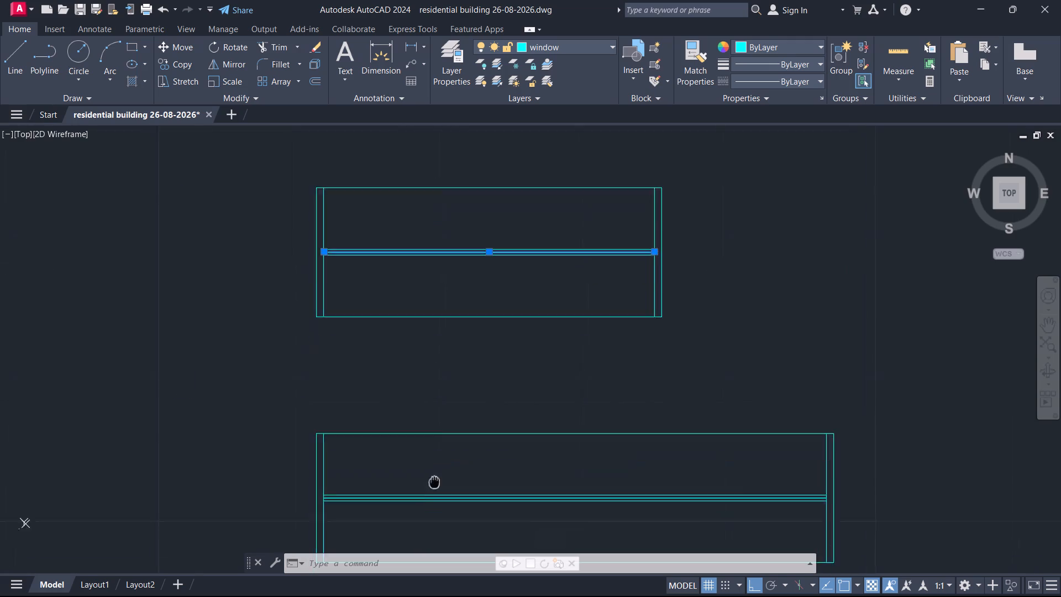
middle_drag(438, 465, 469, 346)
scroll(488, 388, up, 2)
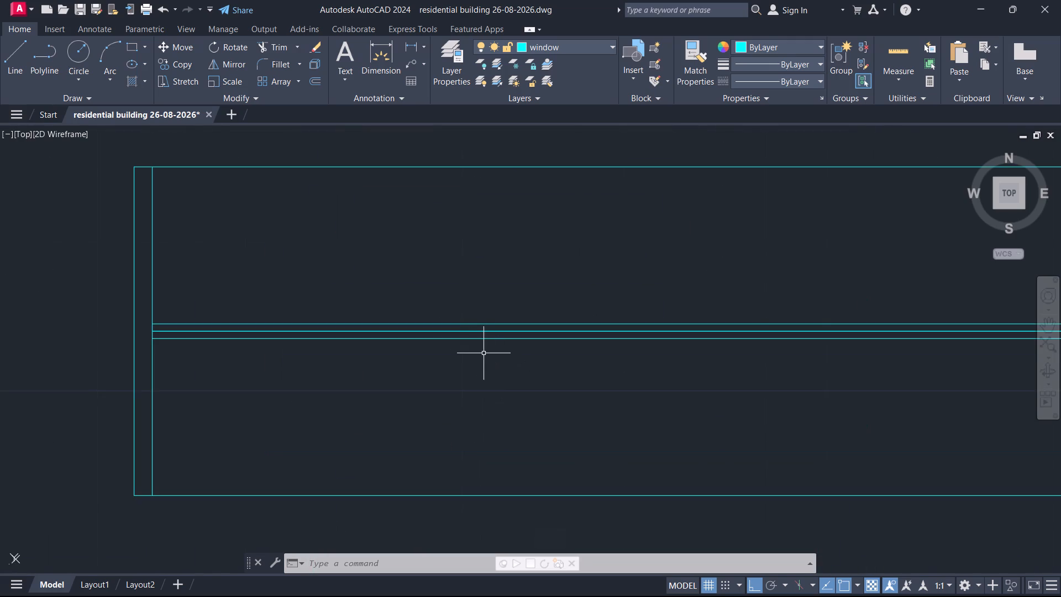
click(467, 331)
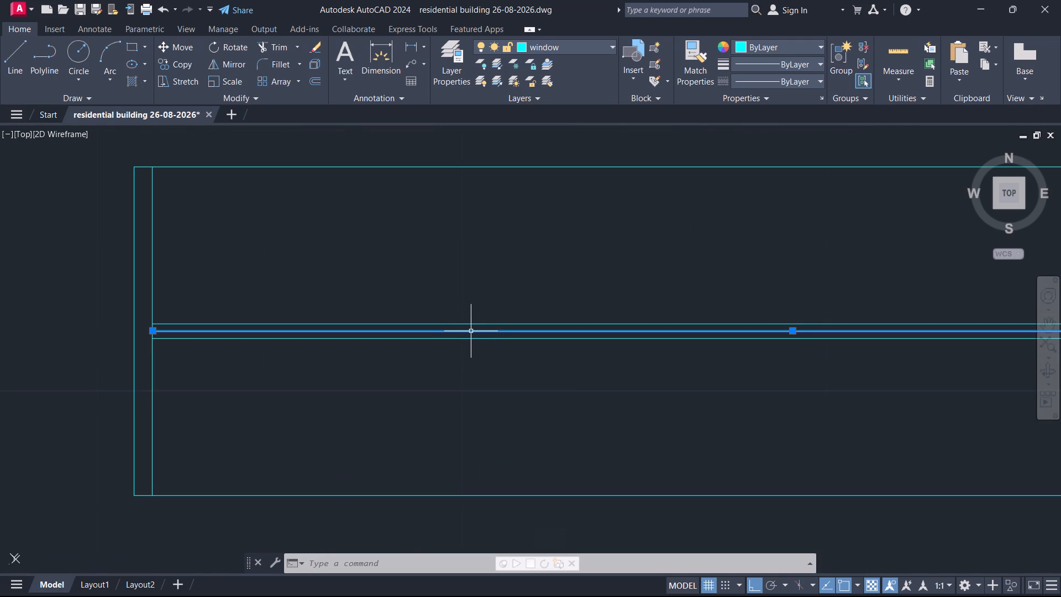
scroll(474, 326, down, 1)
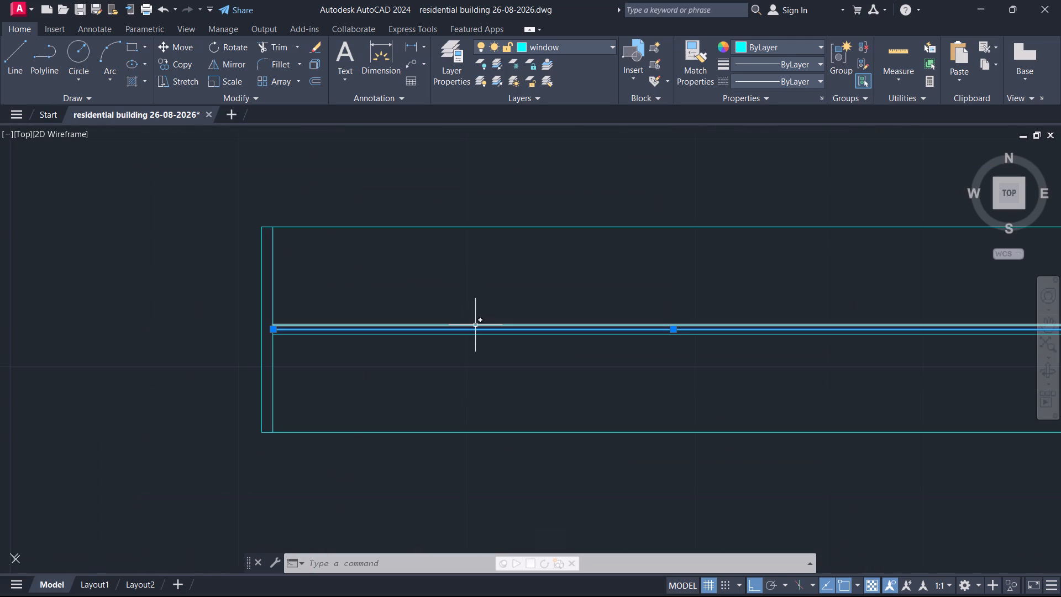
scroll(480, 321, down, 3)
scroll(545, 439, up, 3)
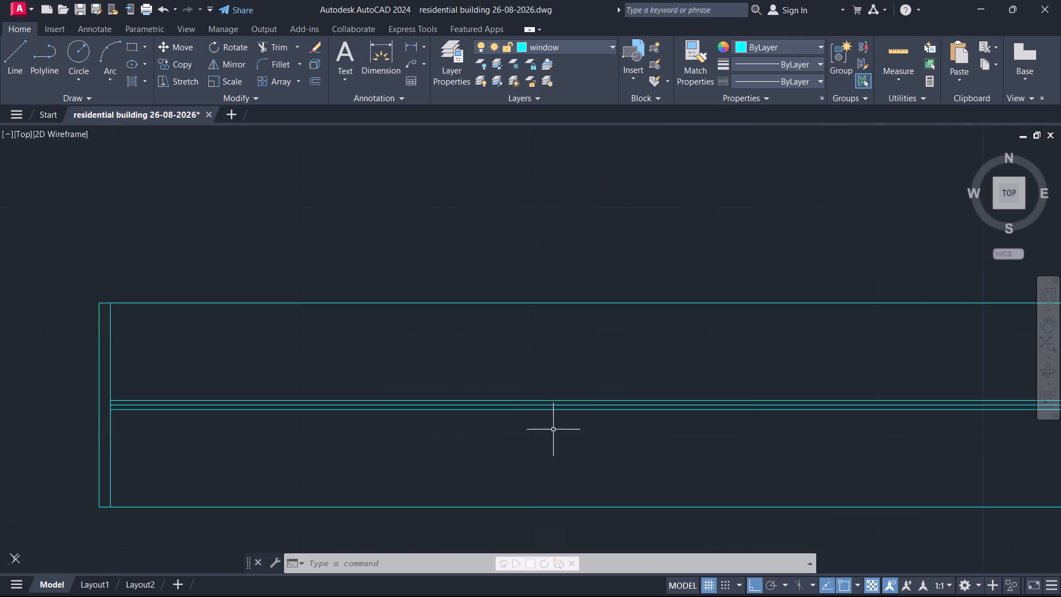
click(579, 406)
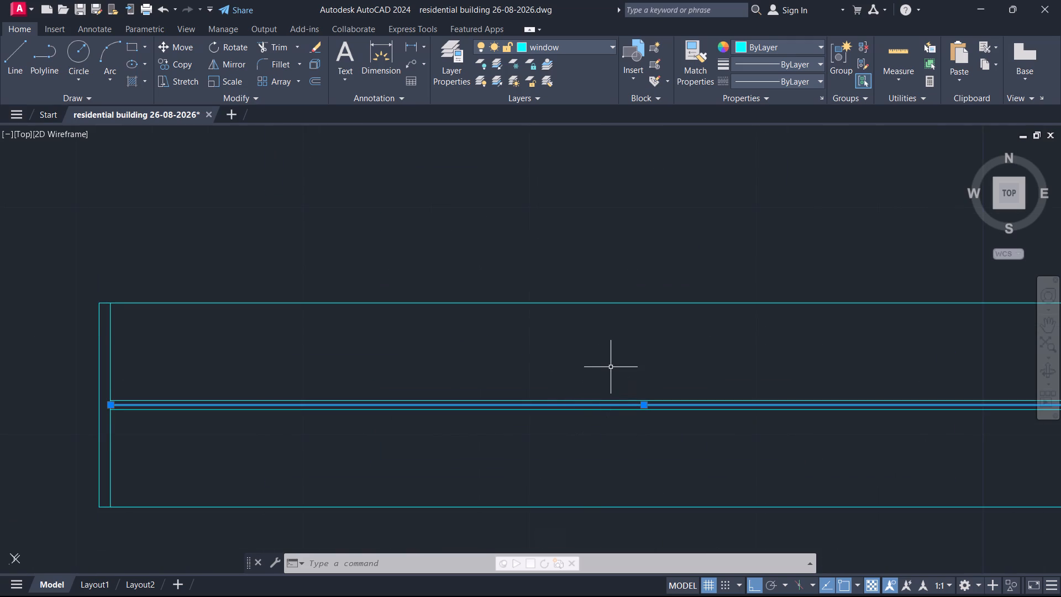
scroll(610, 363, down, 2)
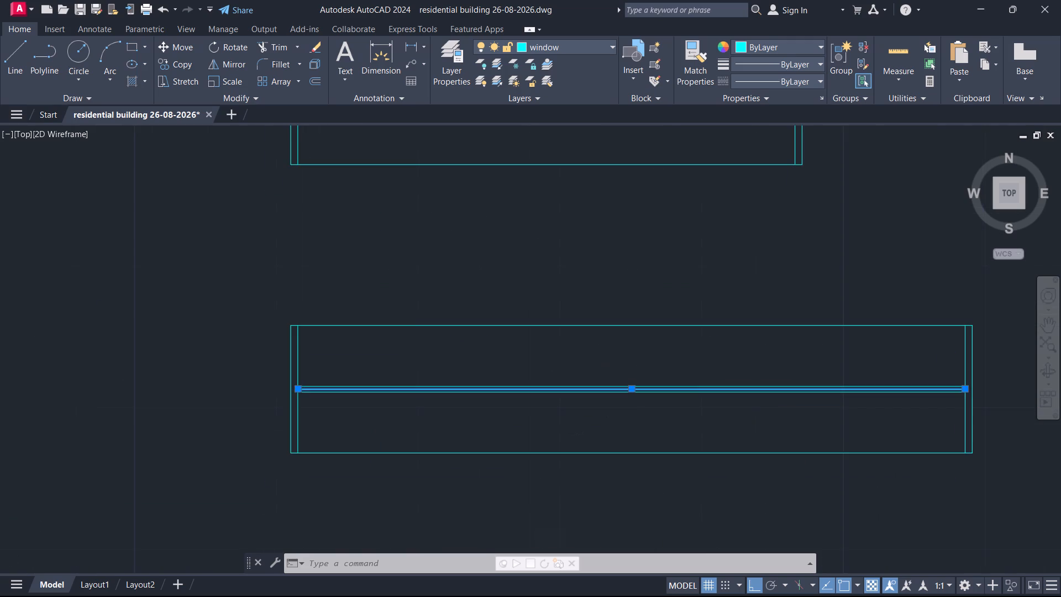
scroll(608, 335, down, 1)
middle_drag(658, 296, 585, 347)
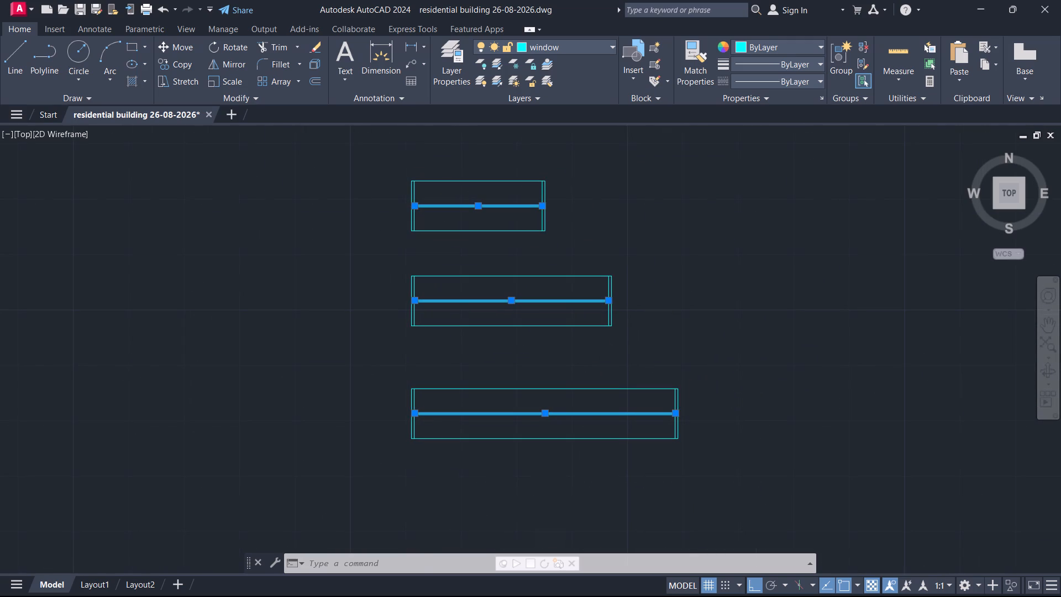
key(e)
key(Return)
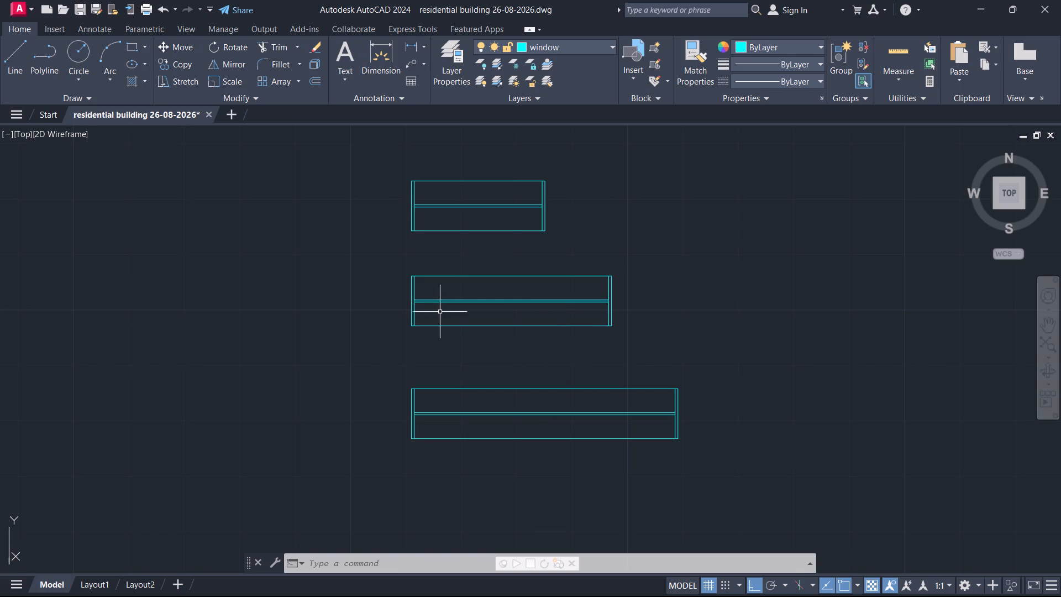
Erase the remaining centre line between the two glazing lines of the middle window symbol.
scroll(440, 295, up, 2)
middle_drag(446, 286, 323, 475)
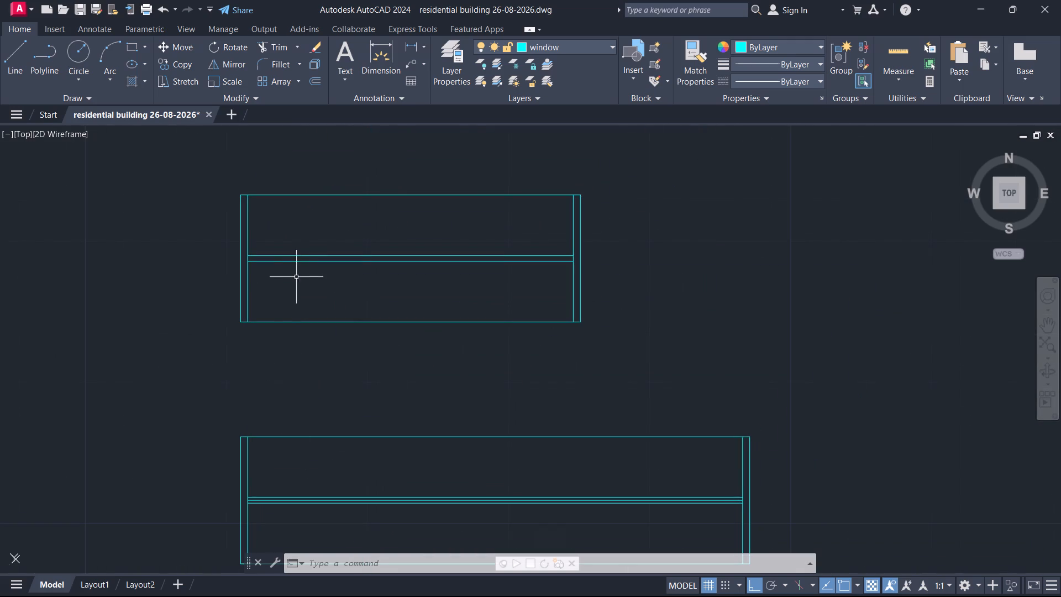
middle_drag(410, 363, 477, 160)
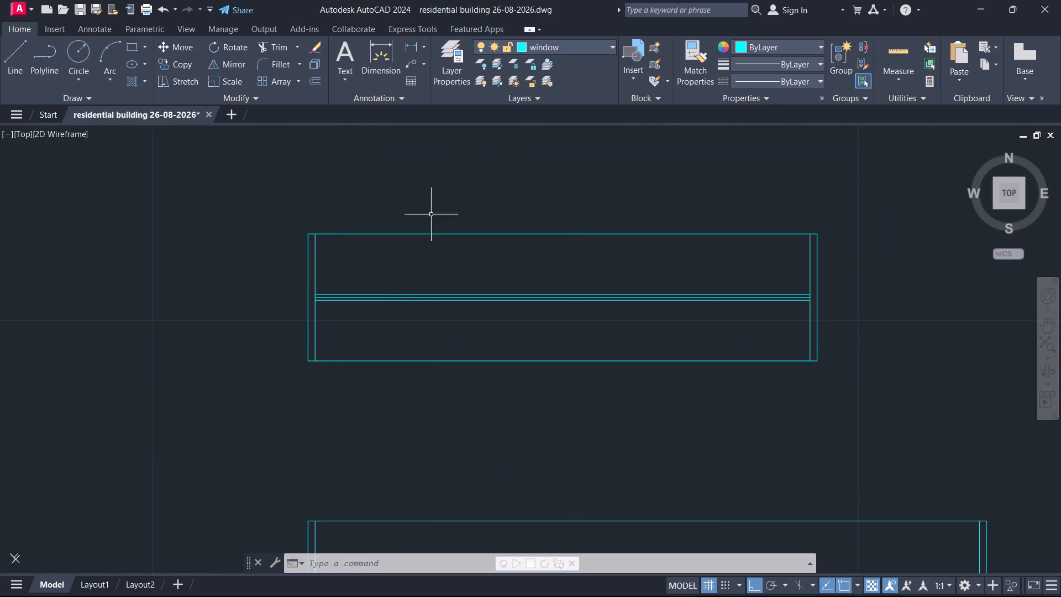
scroll(396, 291, up, 3)
click(375, 311)
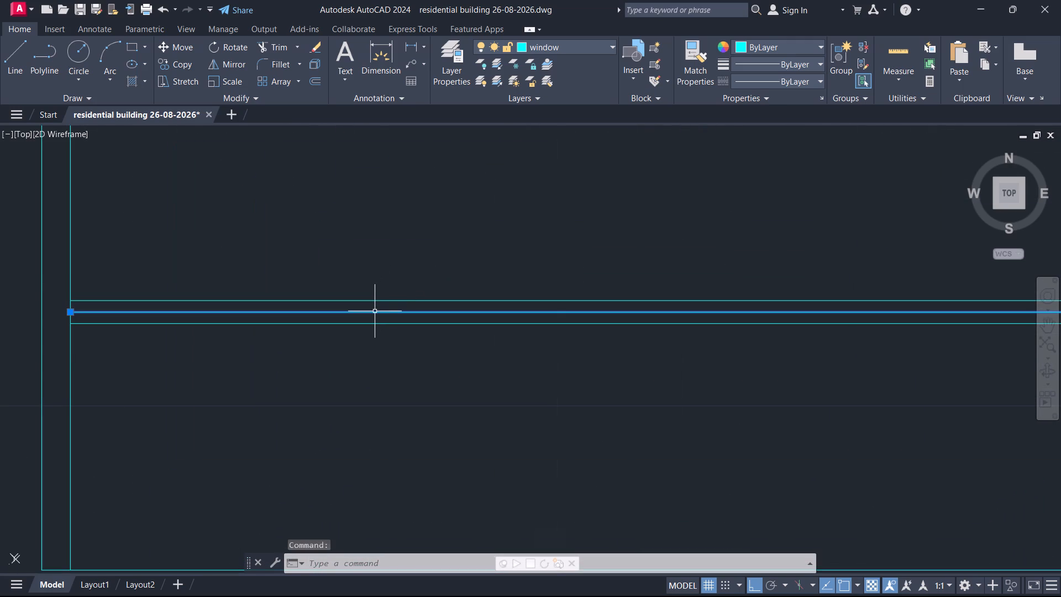
key(e)
key(Return)
Group all lines of the uppermost window symbol into a single object.
scroll(369, 331, down, 2)
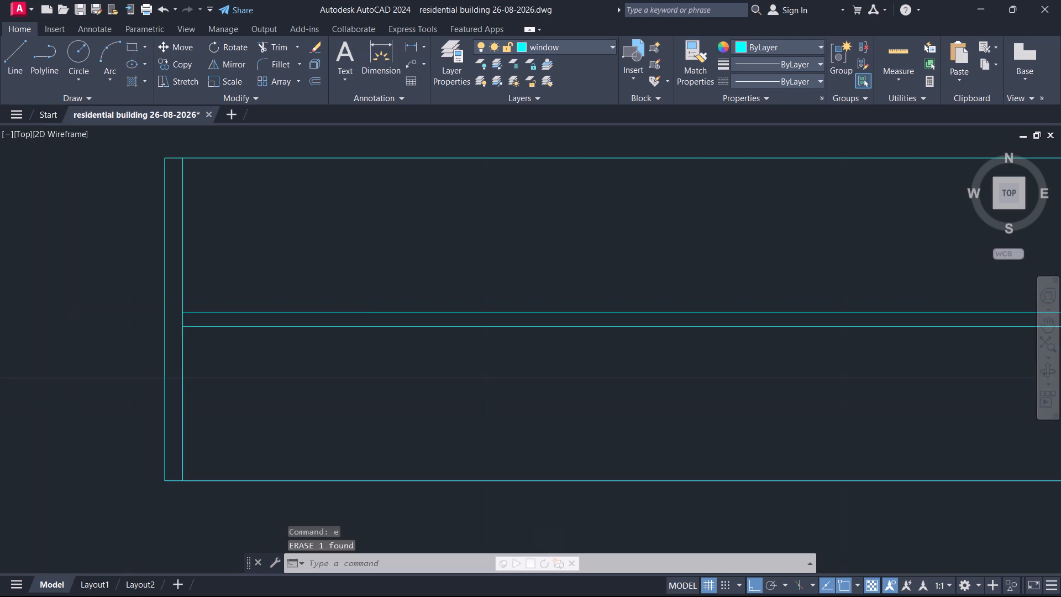
scroll(370, 331, down, 2)
click(302, 124)
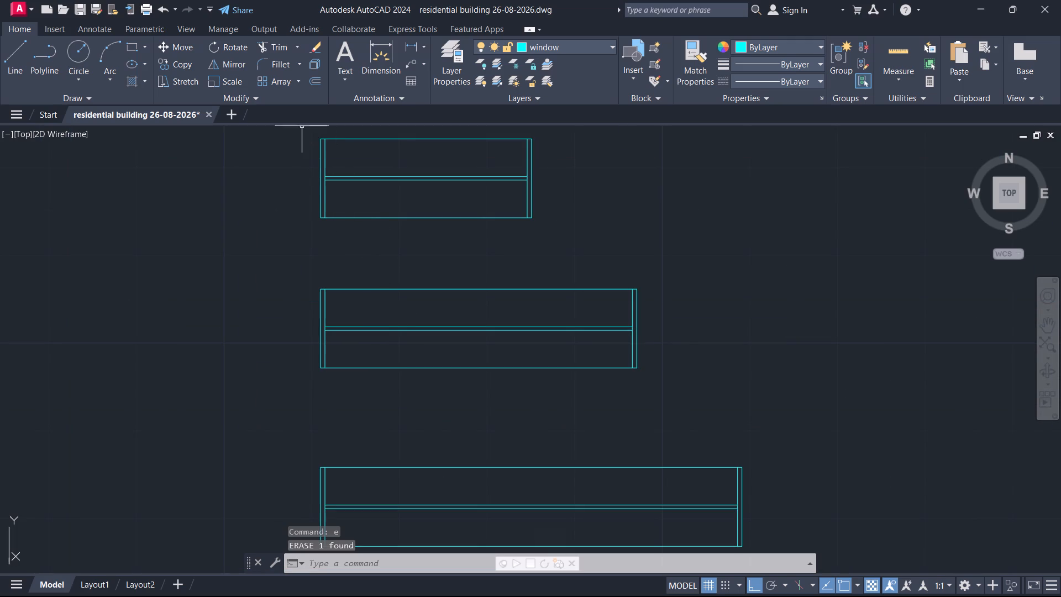
scroll(291, 208, down, 1)
click(281, 128)
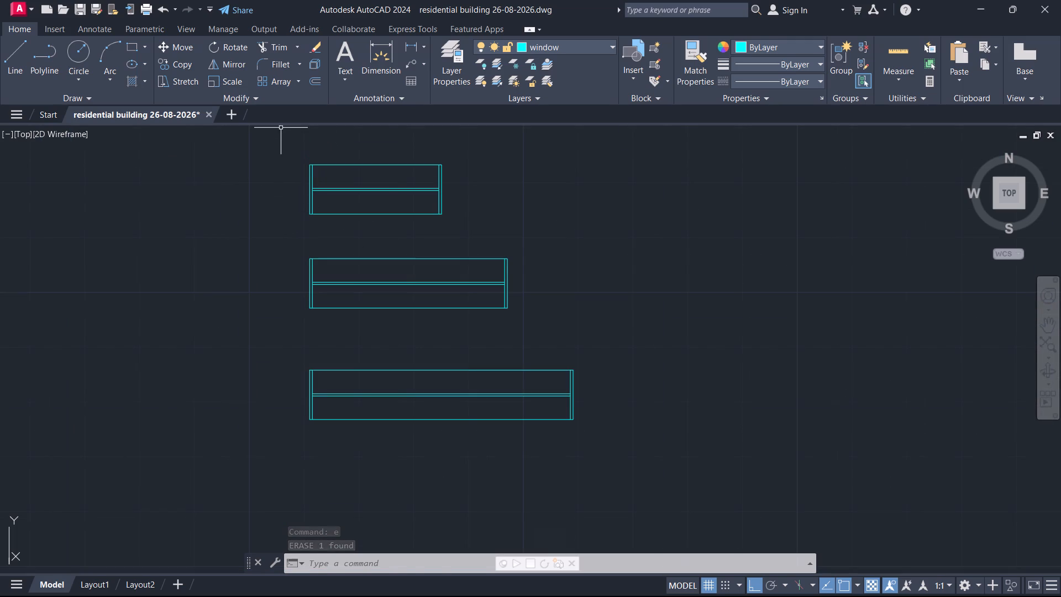
click(506, 248)
key(g)
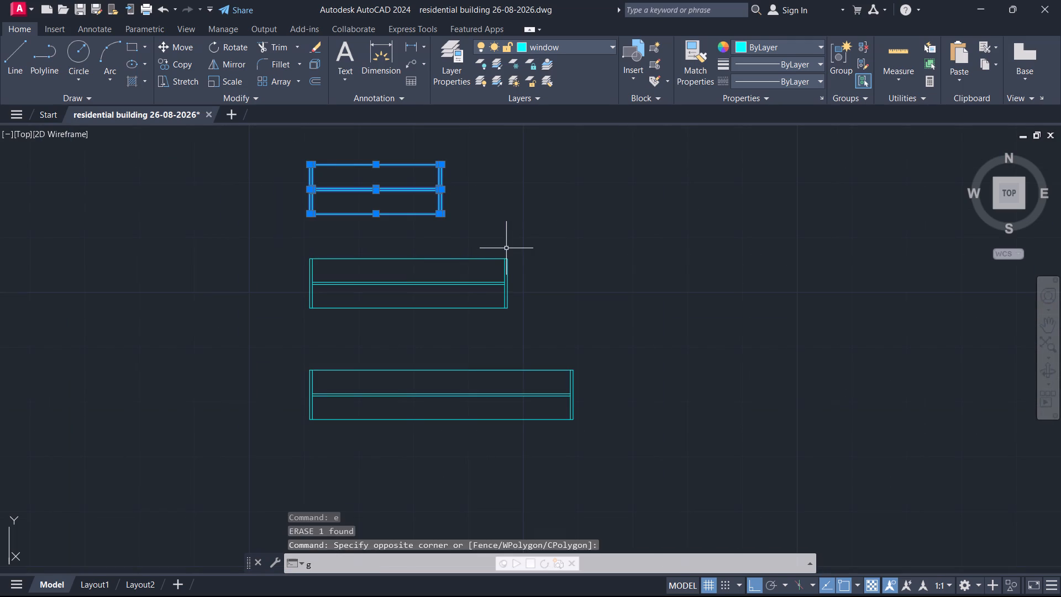
key(Return)
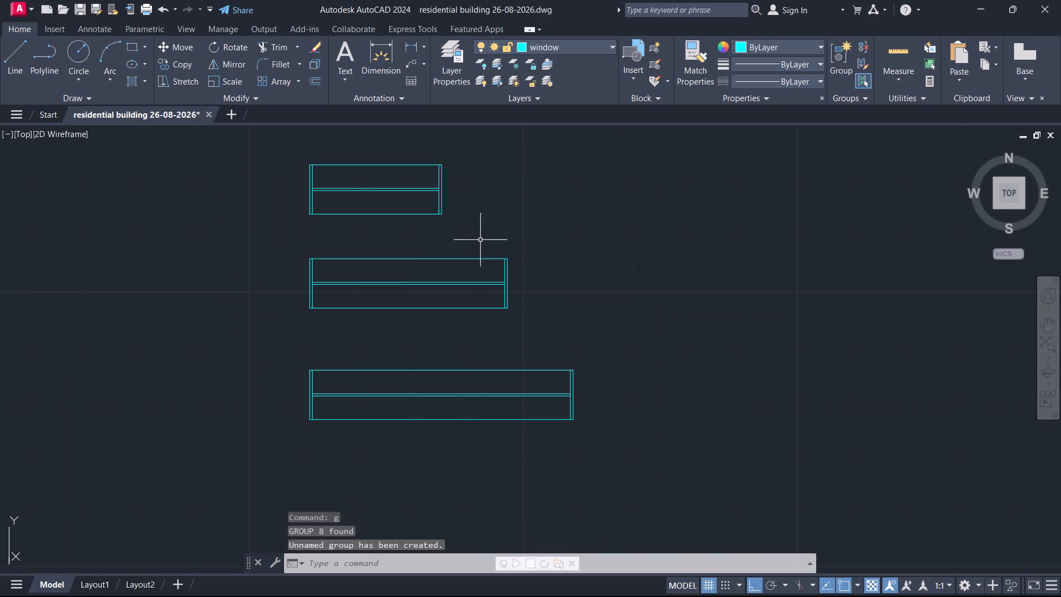
Group the lines of the middle window symbol, and likewise the lowest one, as two separate groups.
click(290, 240)
click(579, 336)
key(g)
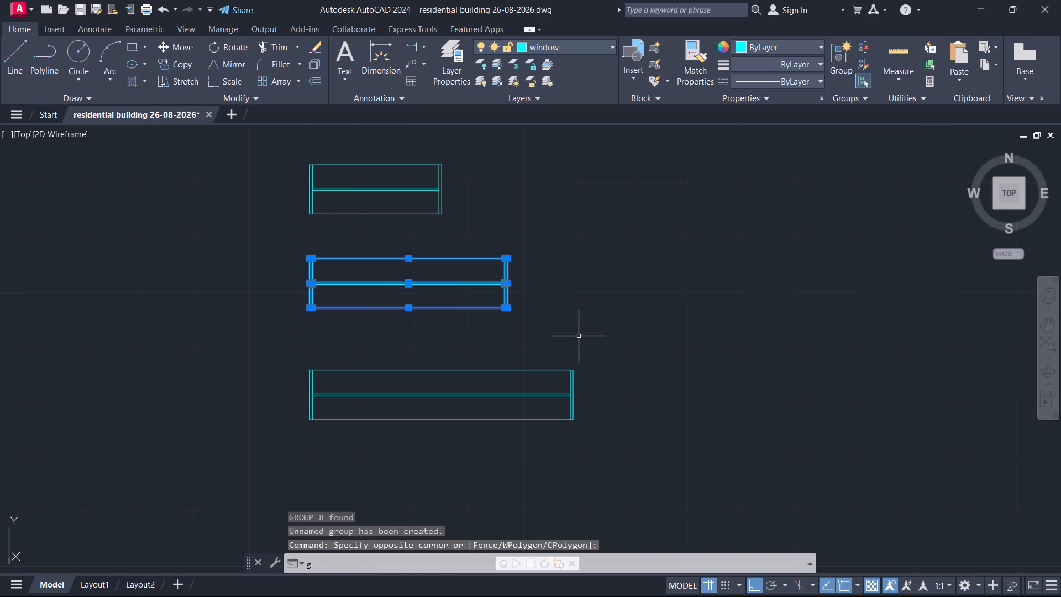
key(Return)
click(280, 332)
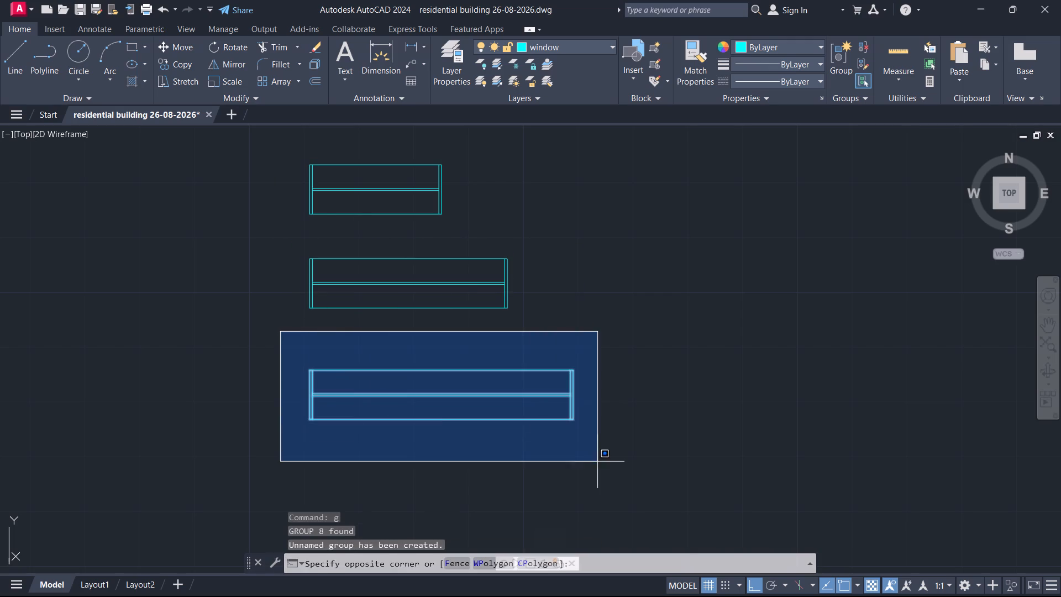
click(608, 462)
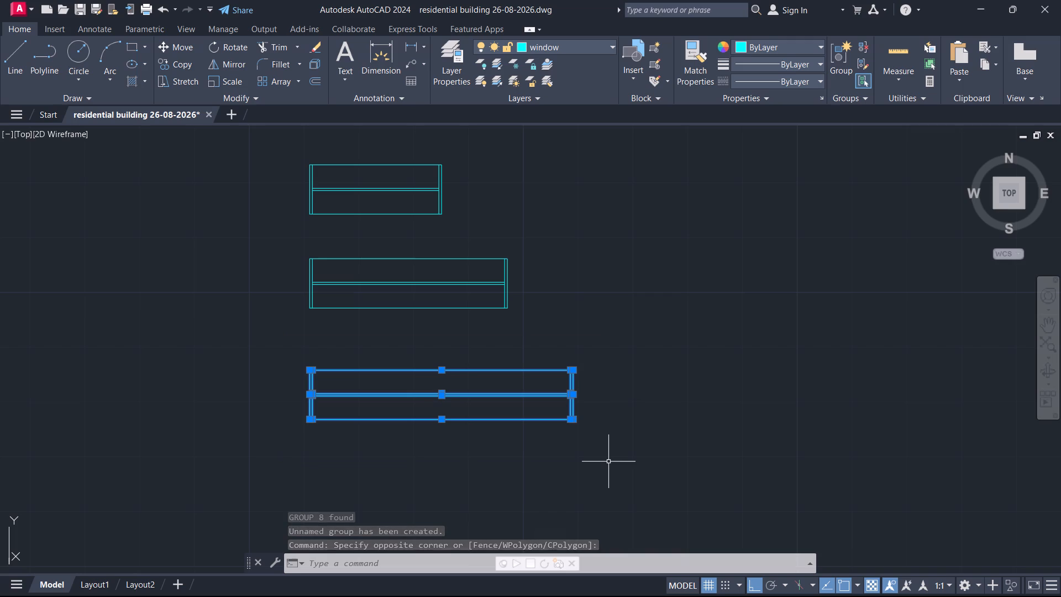
key(g)
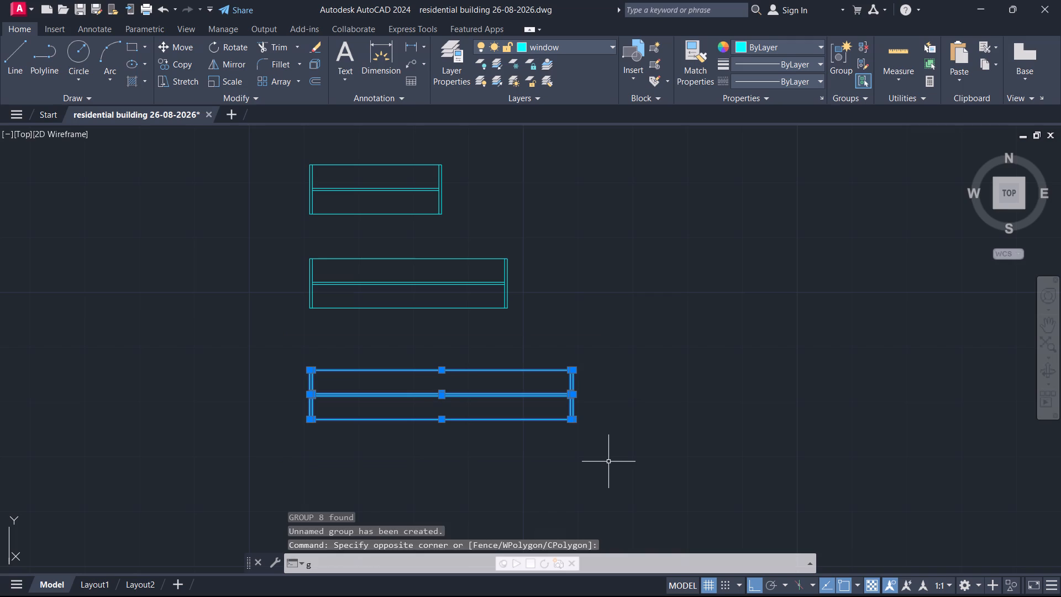
key(Return)
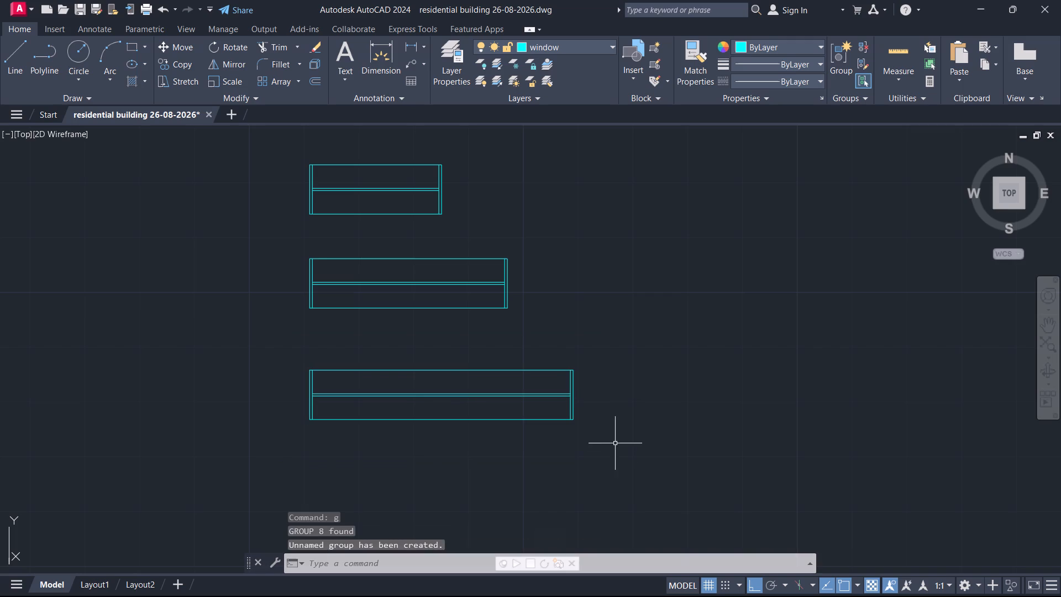
Copy all three grouped window symbols horizontally into the empty space to the right of the originals.
scroll(449, 374, down, 1)
click(314, 197)
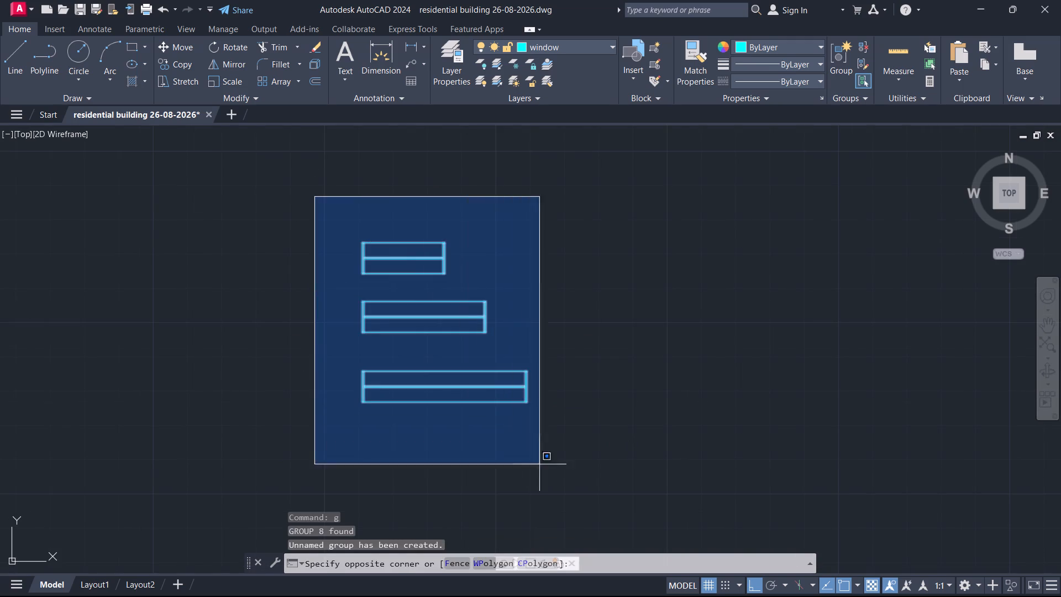
click(555, 469)
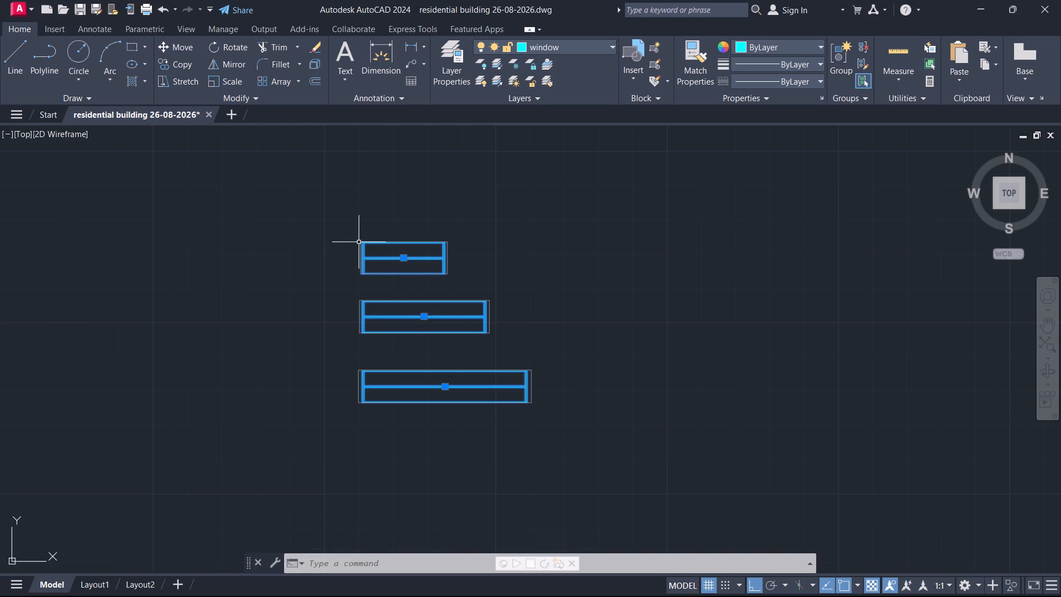
text(co)
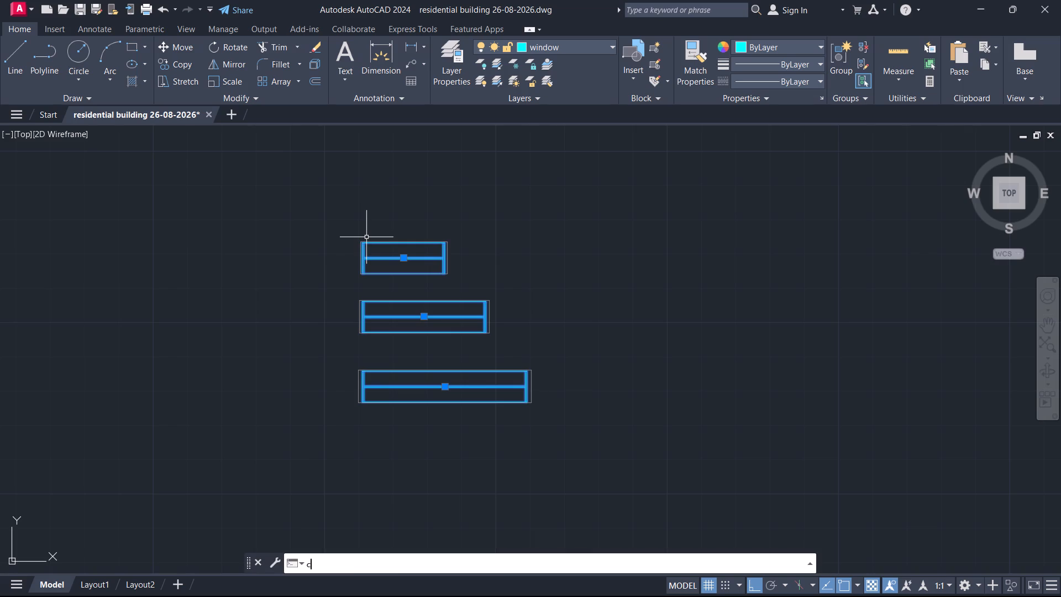
key(Return)
click(365, 238)
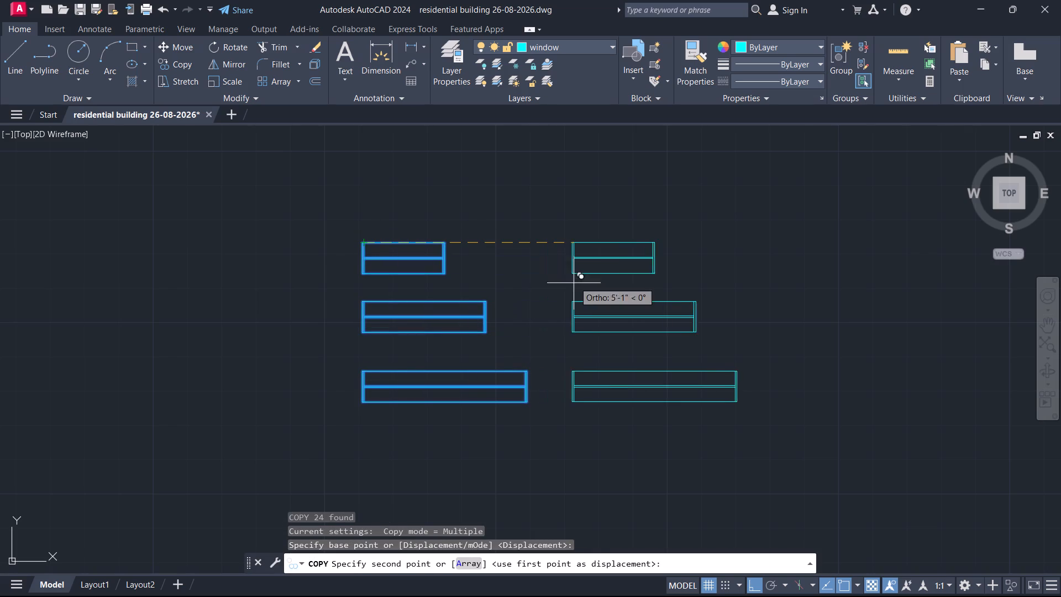
click(809, 297)
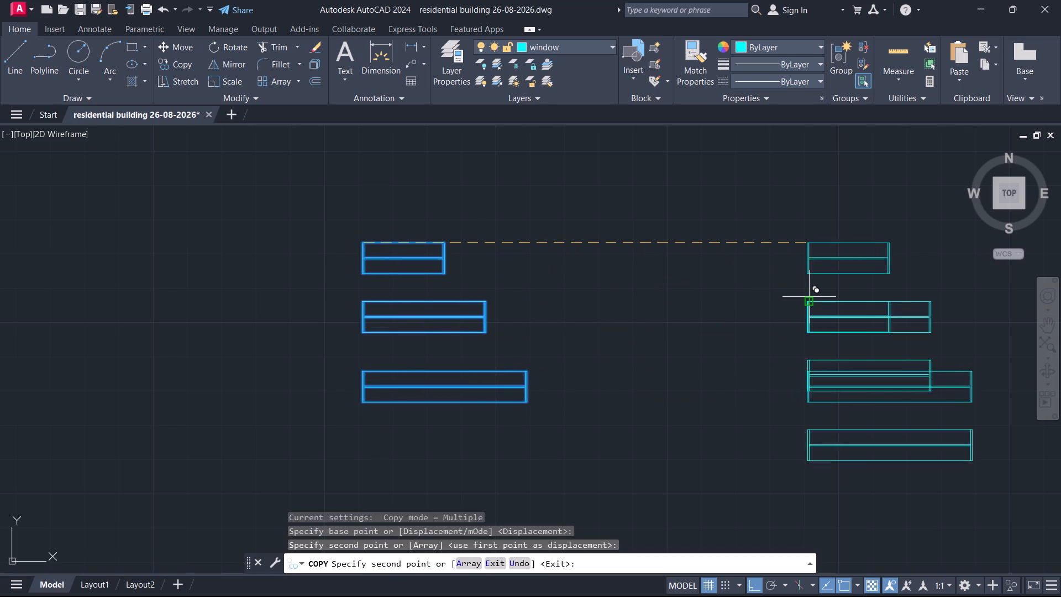
key(Escape)
Rotate the three copied window symbols 270° about the upper-left corner of the uppermost copy so they stand vertically.
click(785, 174)
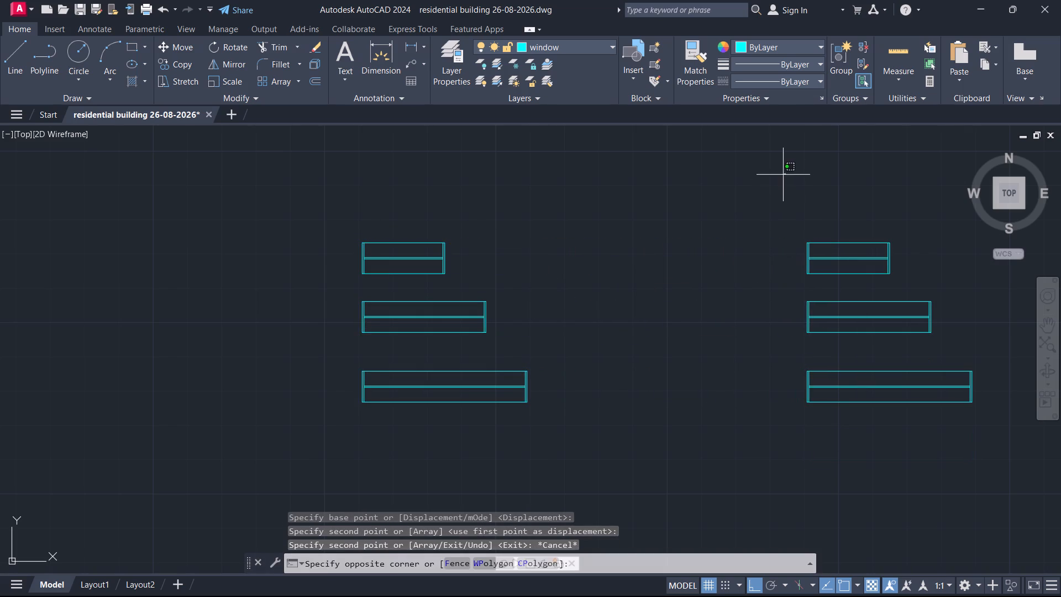
click(986, 510)
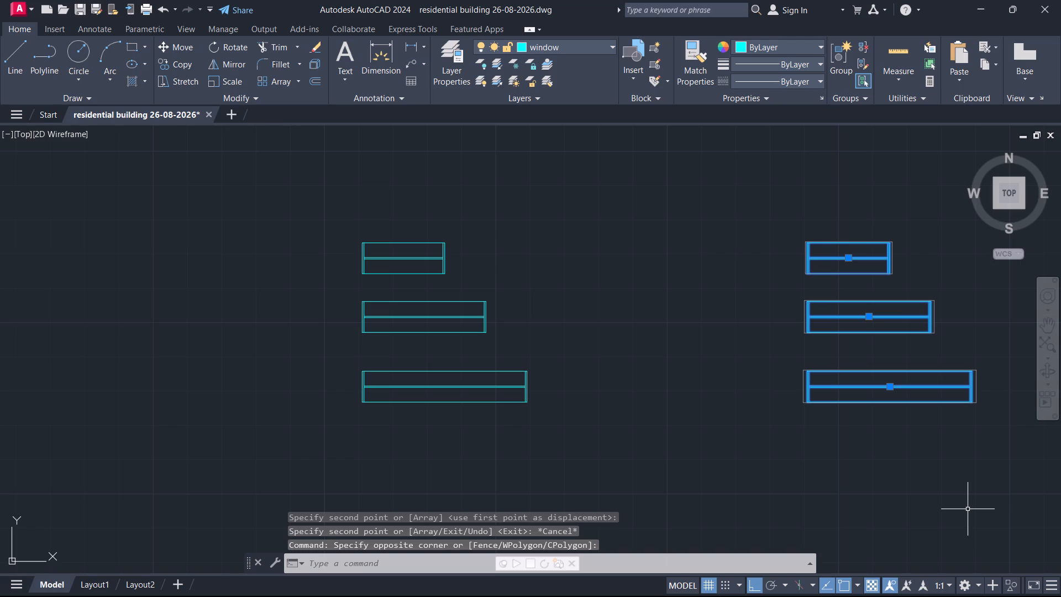
text(ro)
key(Return)
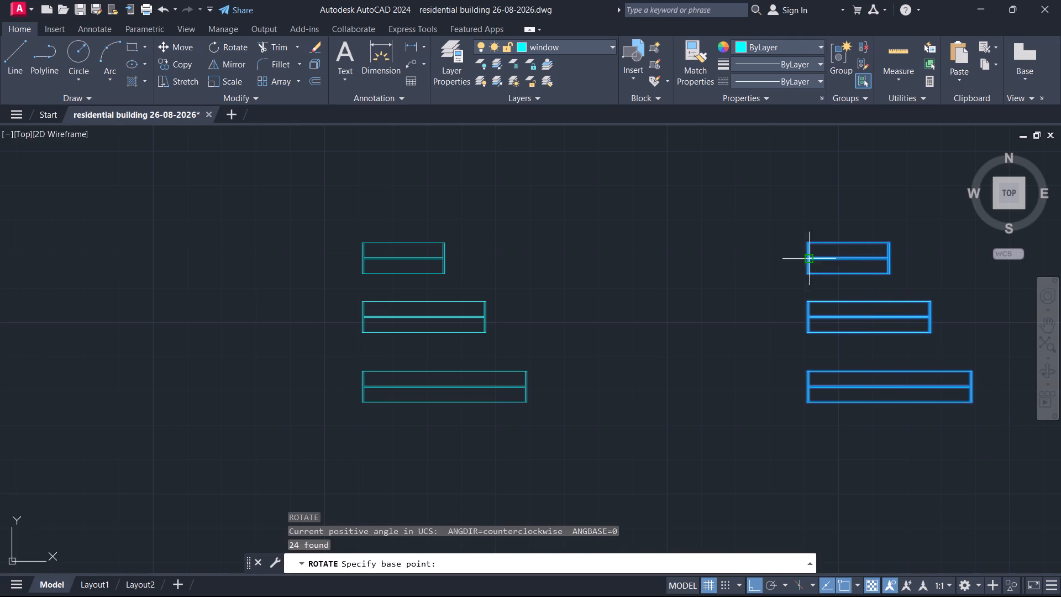
click(804, 238)
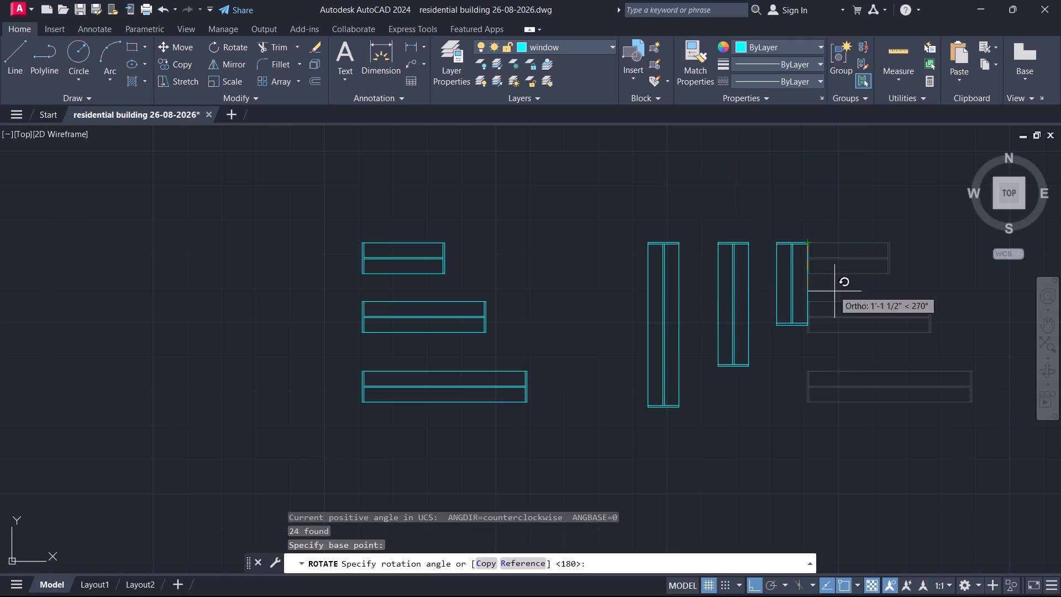
click(786, 327)
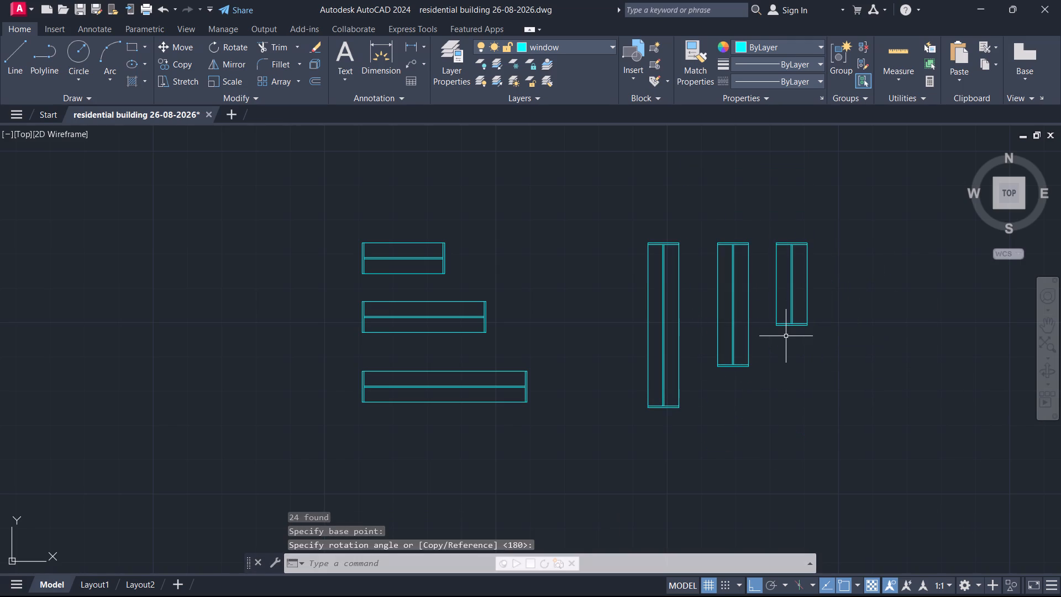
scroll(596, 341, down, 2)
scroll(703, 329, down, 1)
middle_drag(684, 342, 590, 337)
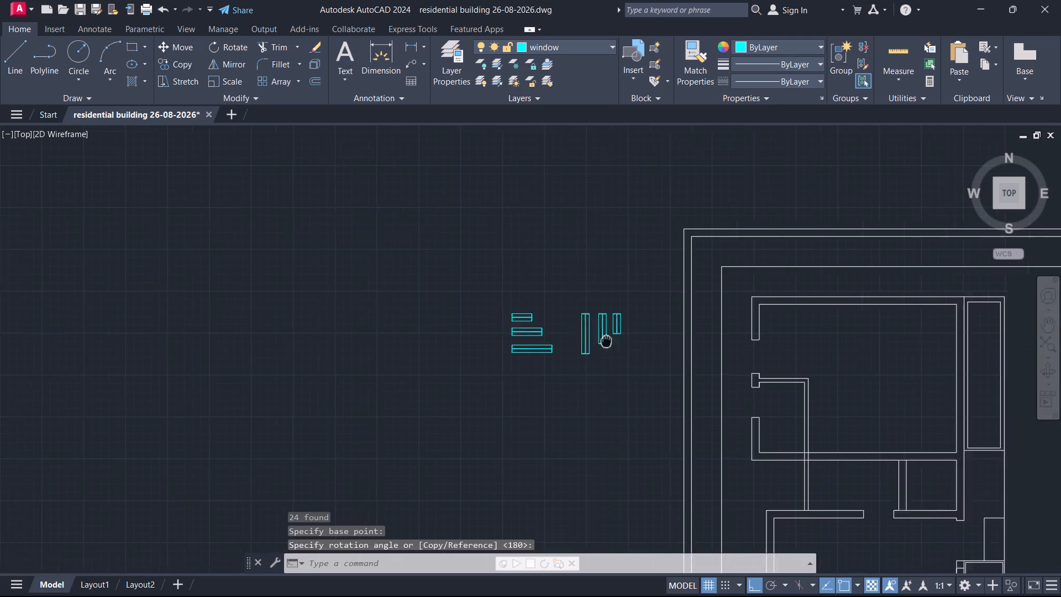
Copy the shortest vertical window symbol by its outer edge midpoint onto the thin partition wall between the upper and lower rooms.
middle_drag(590, 337, 380, 318)
scroll(396, 307, down, 1)
middle_drag(514, 327, 516, 309)
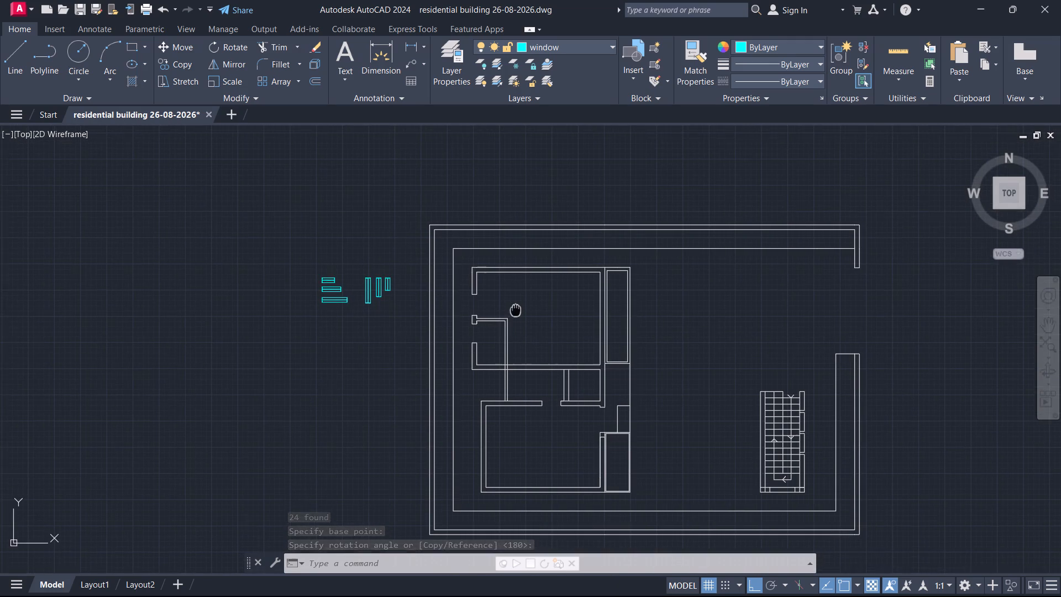
middle_drag(516, 309, 505, 292)
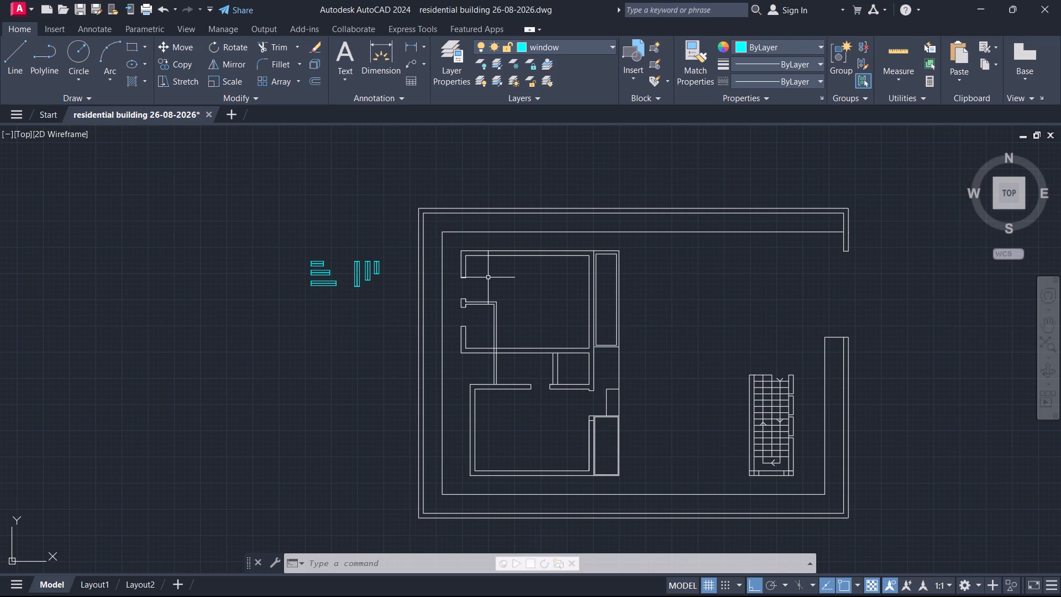
click(377, 268)
key(c)
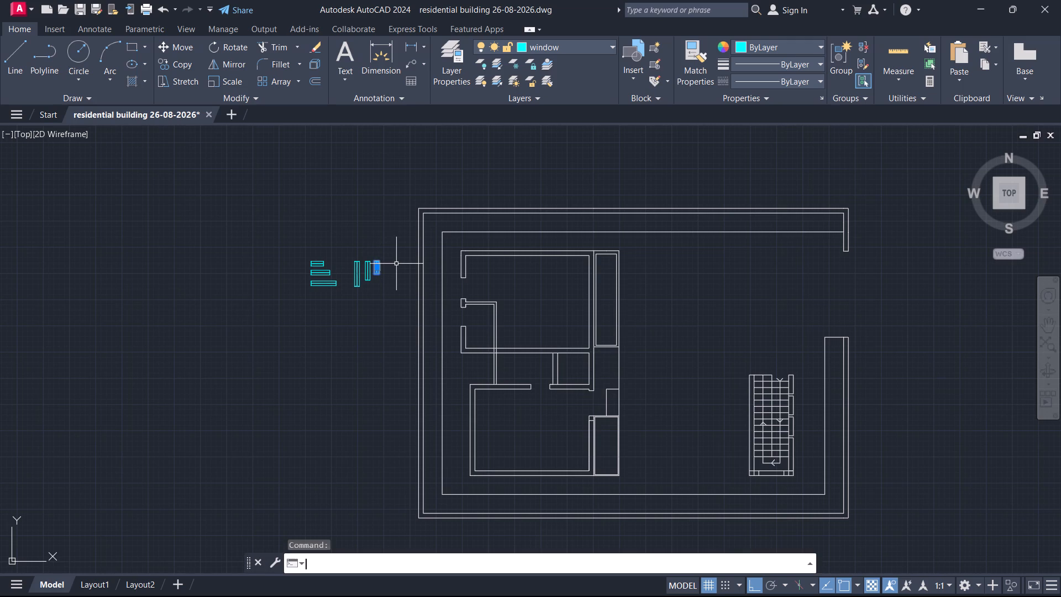
key(o)
key(Return)
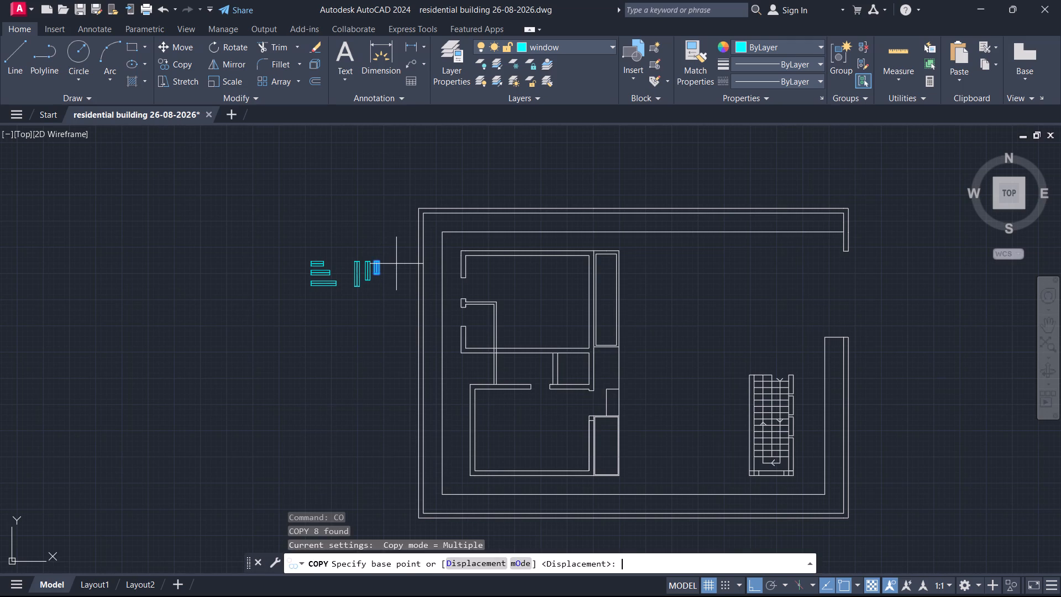
scroll(378, 259, up, 3)
click(380, 291)
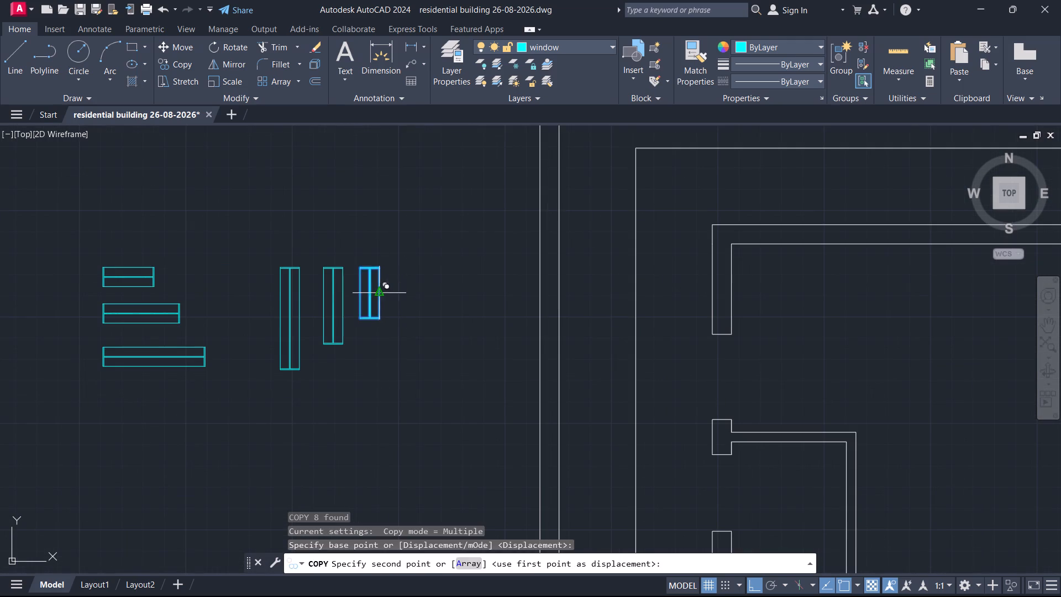
key(F8)
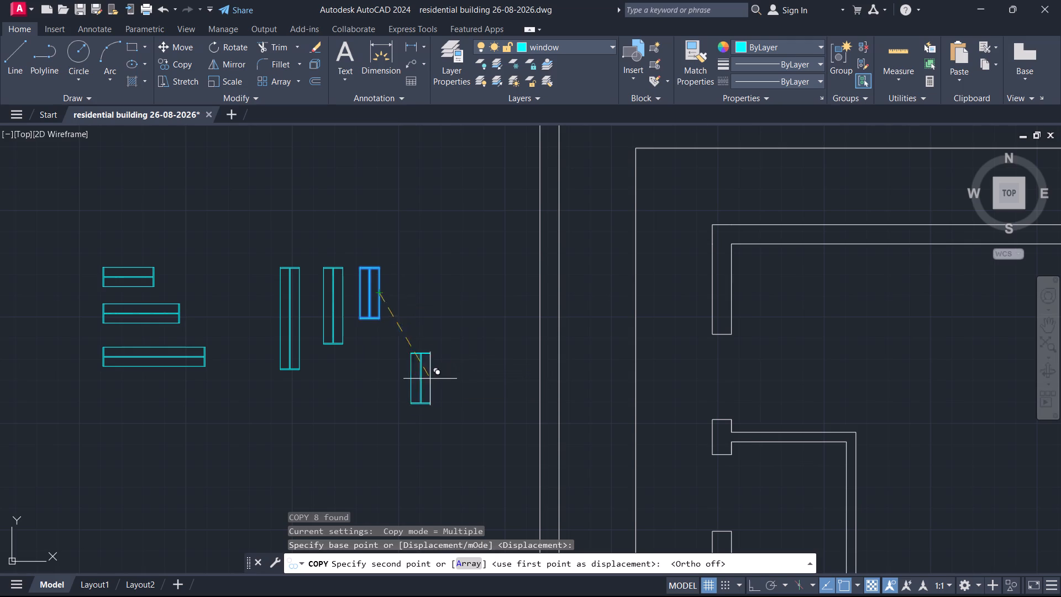
scroll(434, 279, down, 3)
scroll(554, 393, up, 3)
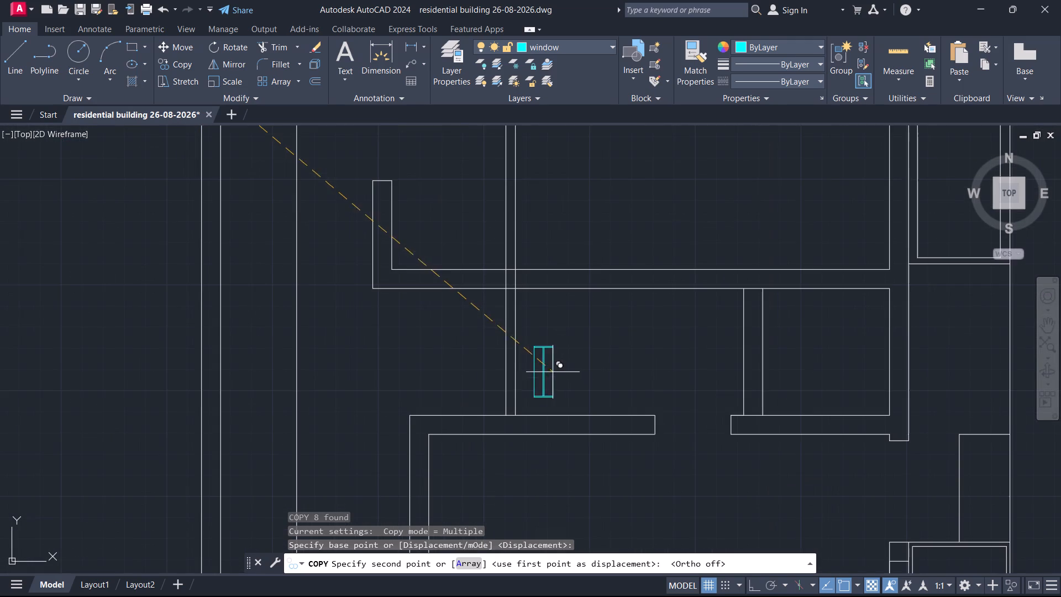
scroll(522, 361, up, 2)
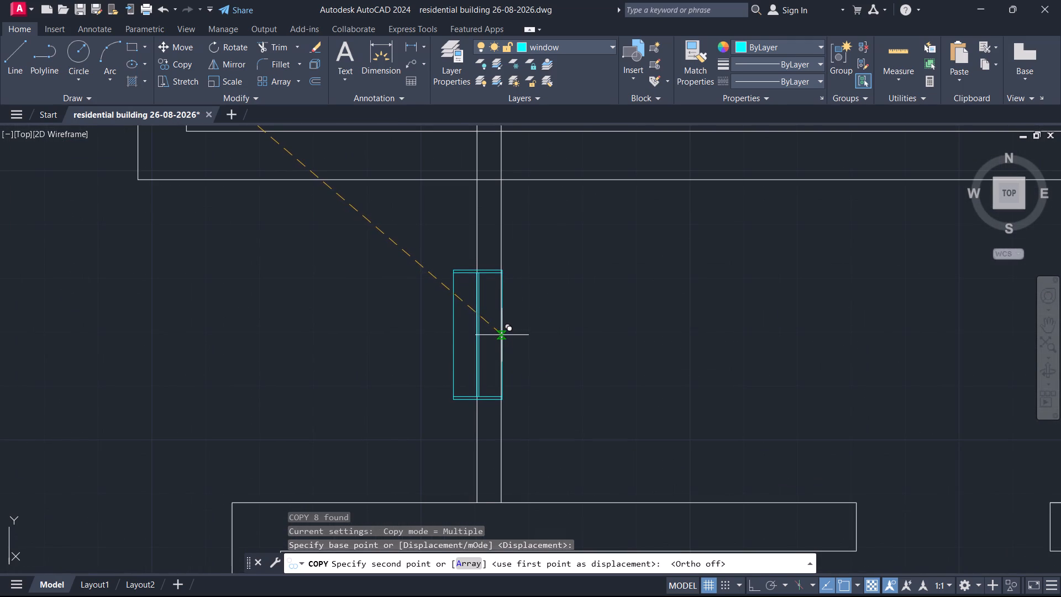
click(502, 335)
Place one more copy of the shortest vertical window symbol in the empty space outside the plan, below the source symbols.
scroll(639, 316, down, 1)
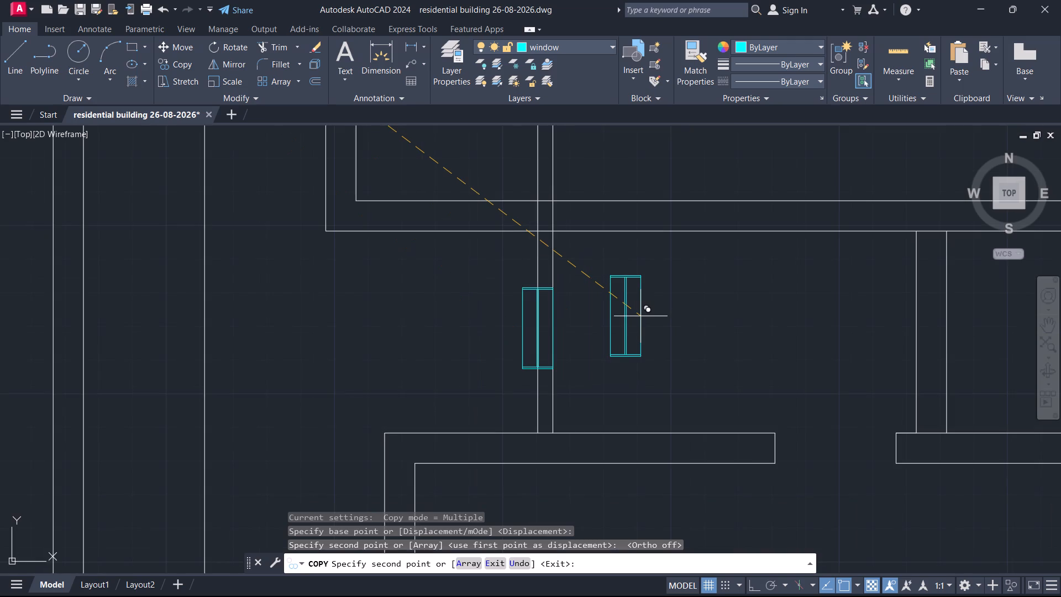
scroll(642, 316, down, 2)
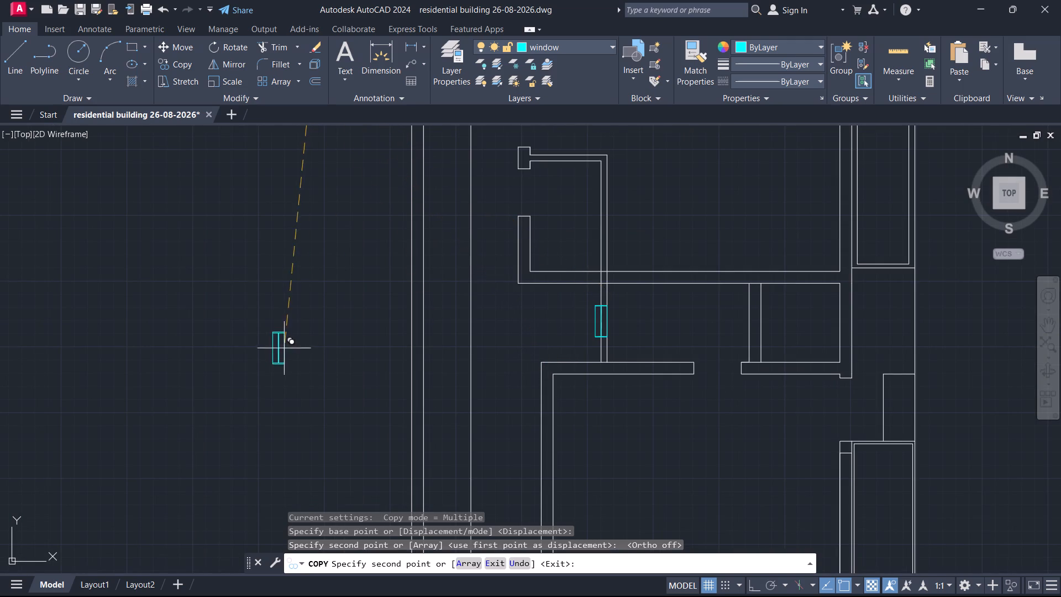
click(293, 336)
key(Escape)
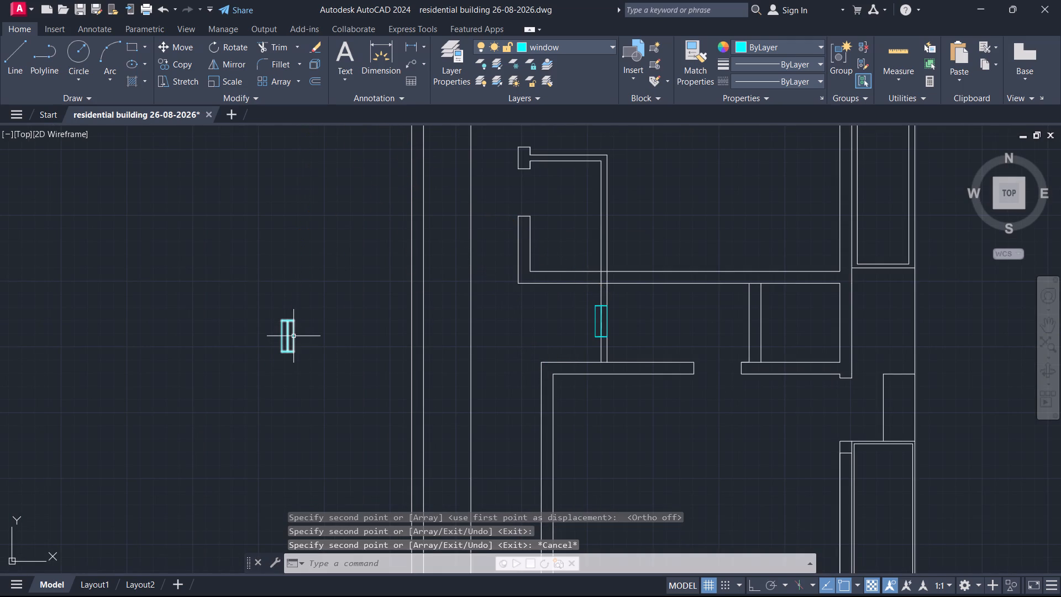
Copy the longest vertical window symbol by its edge midpoint onto the left wall of the lower room.
scroll(319, 370, down, 1)
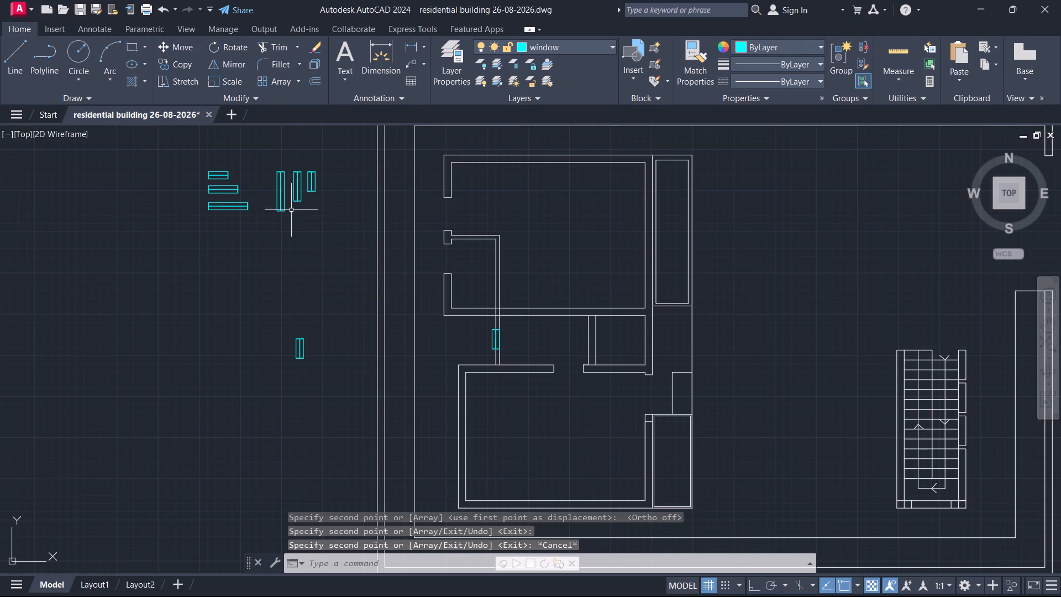
click(285, 206)
text(co)
key(Return)
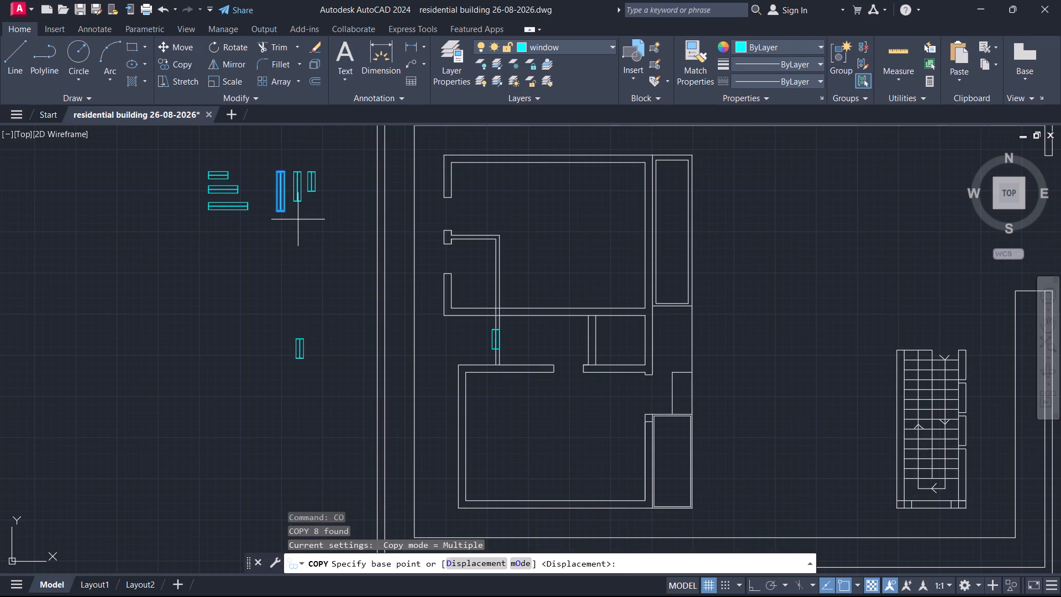
scroll(283, 186, up, 1)
click(285, 193)
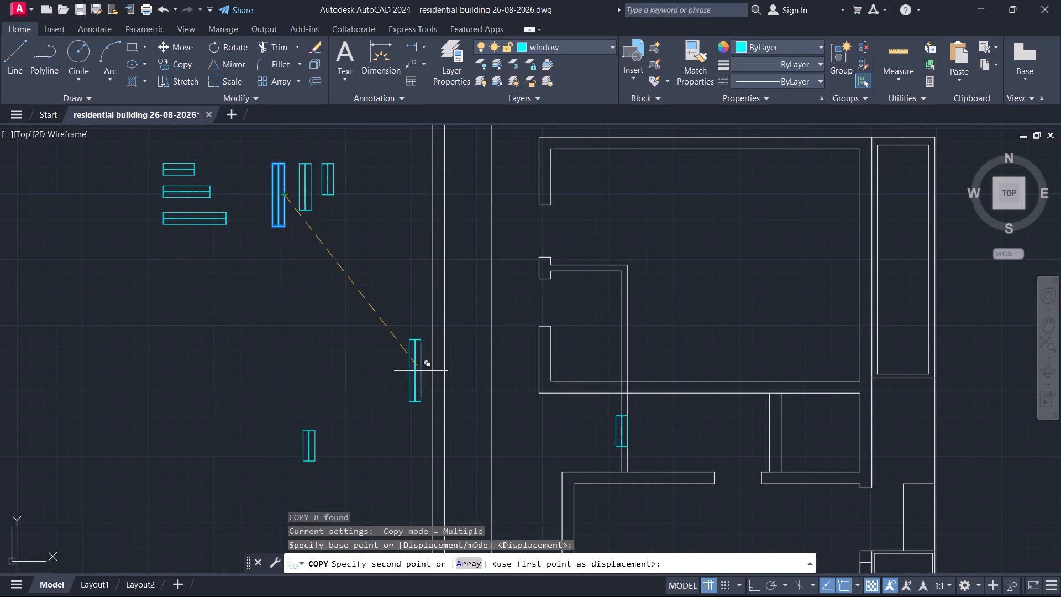
scroll(421, 370, down, 1)
scroll(474, 389, down, 1)
middle_drag(516, 465, 540, 329)
scroll(525, 315, up, 2)
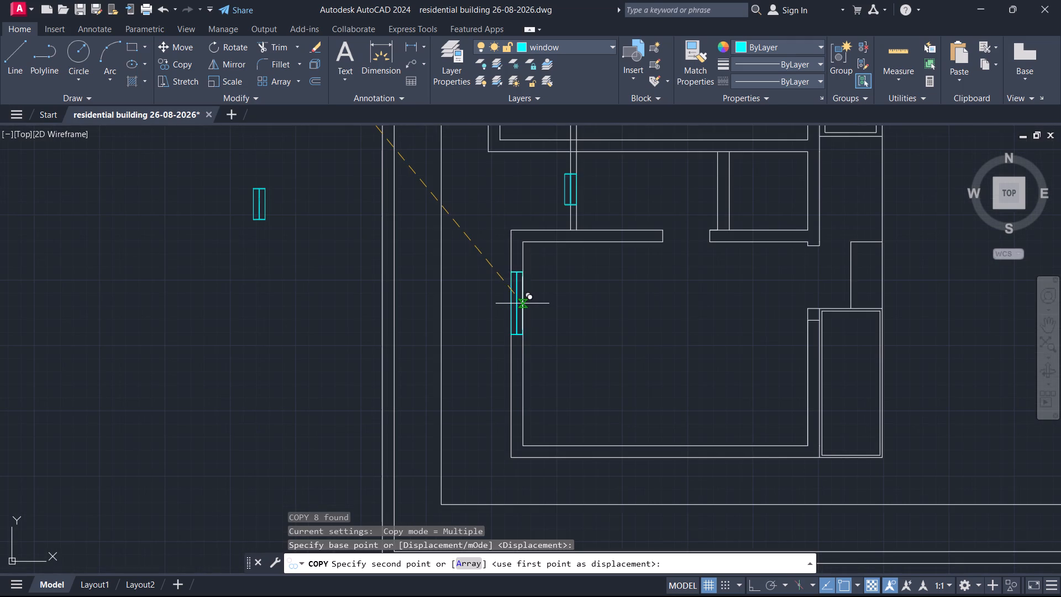
scroll(522, 303, up, 2)
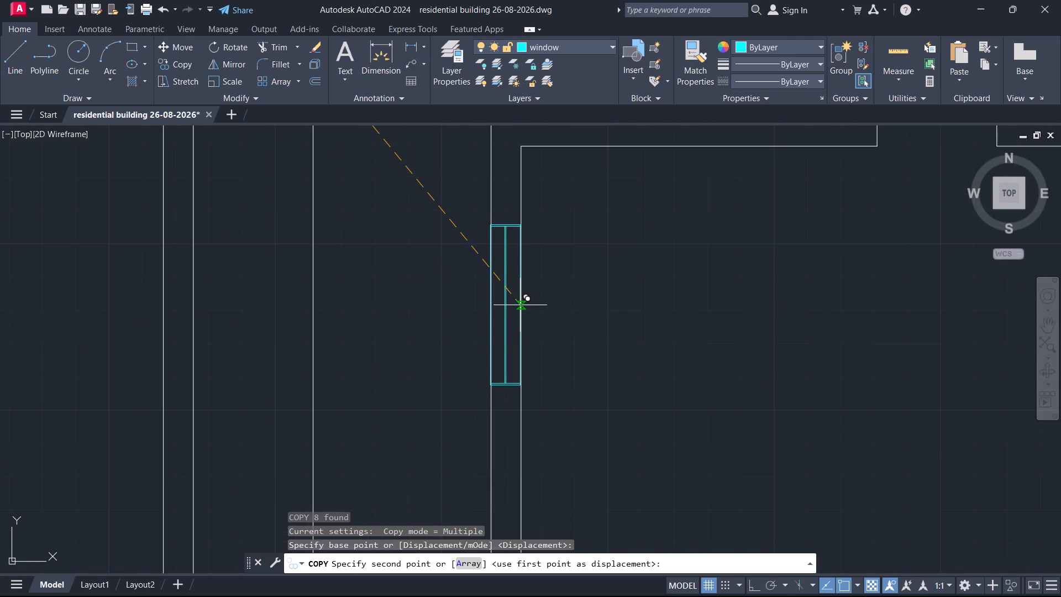
click(520, 305)
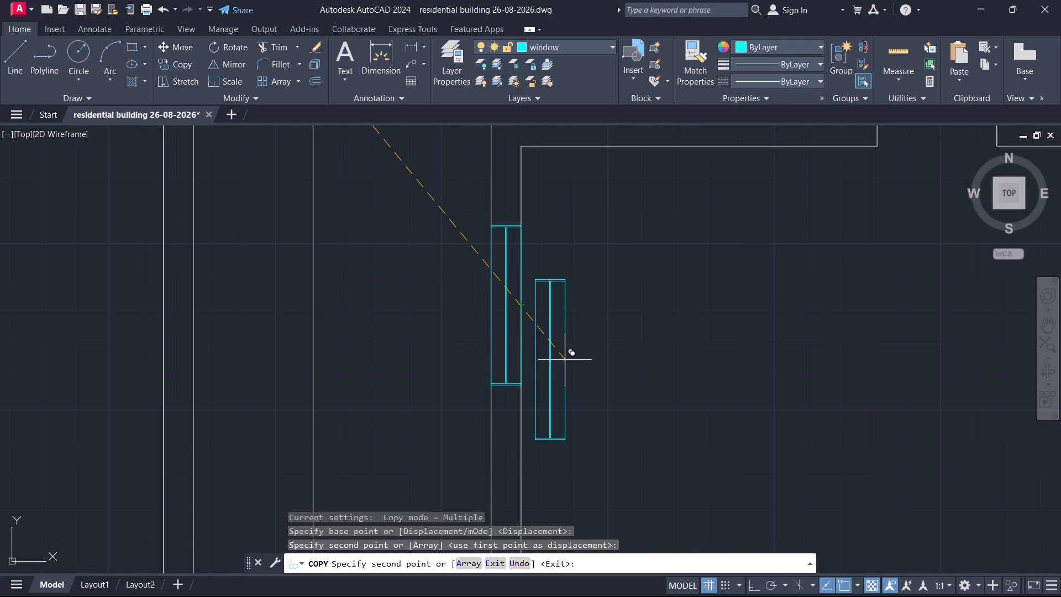
Place another copy of the longest vertical window symbol in the upper room's right wall, beside the narrow balcony strip.
scroll(565, 360, down, 3)
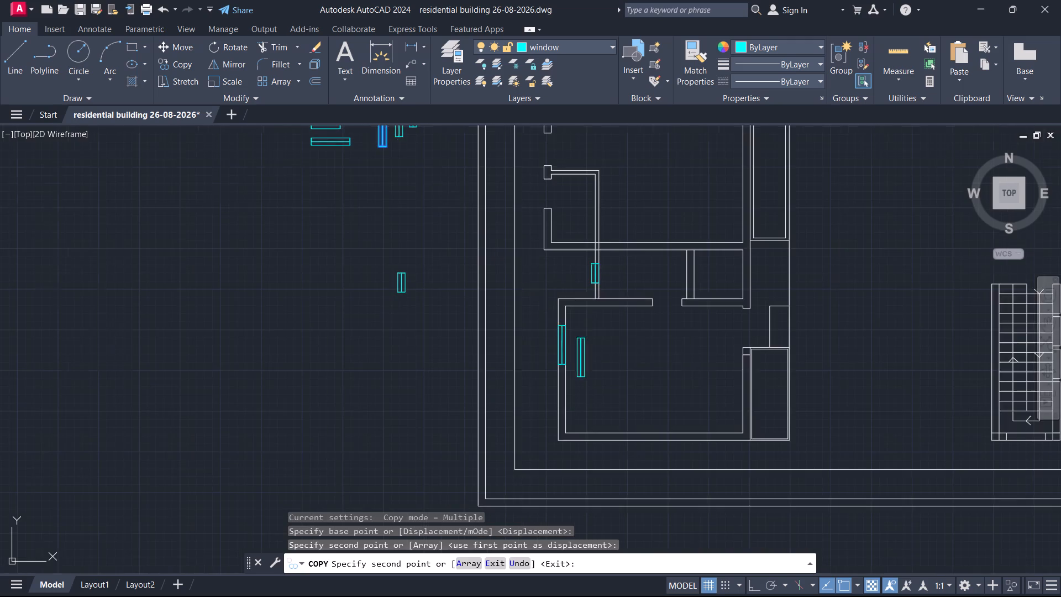
middle_drag(646, 354, 547, 488)
scroll(643, 260, up, 3)
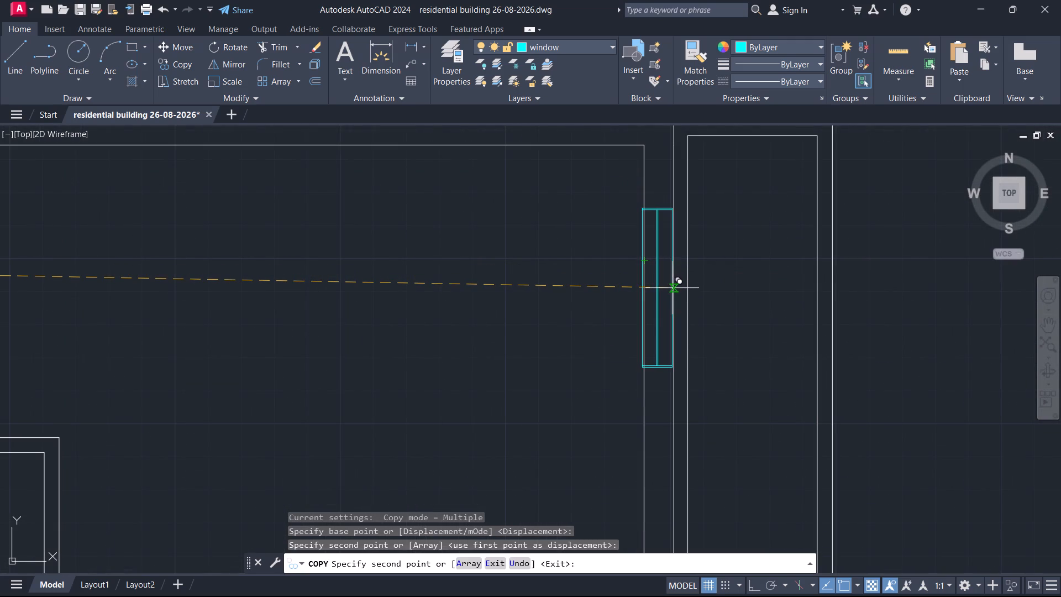
click(674, 288)
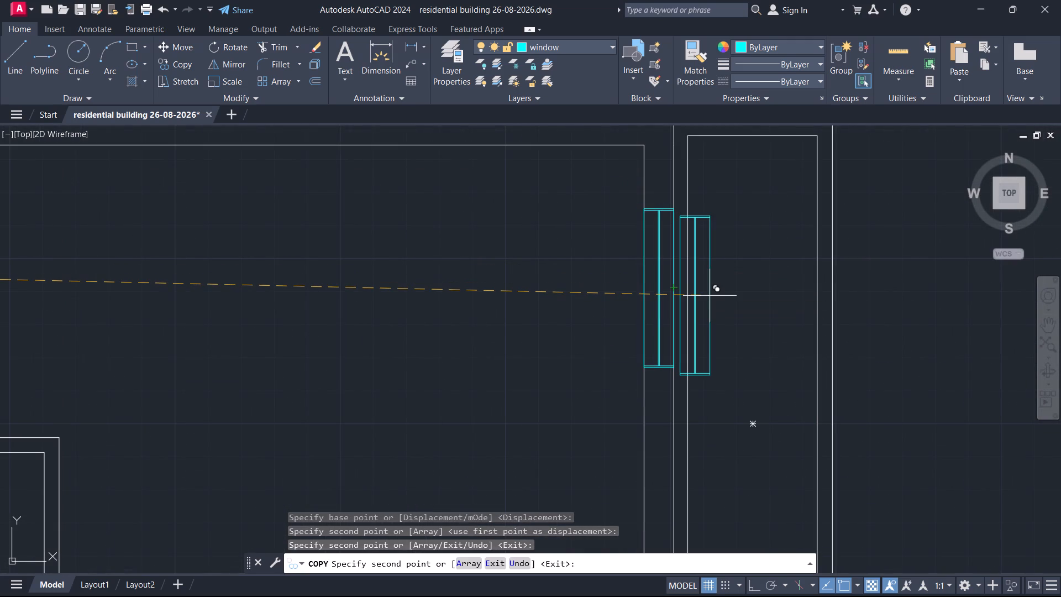
scroll(710, 296, down, 2)
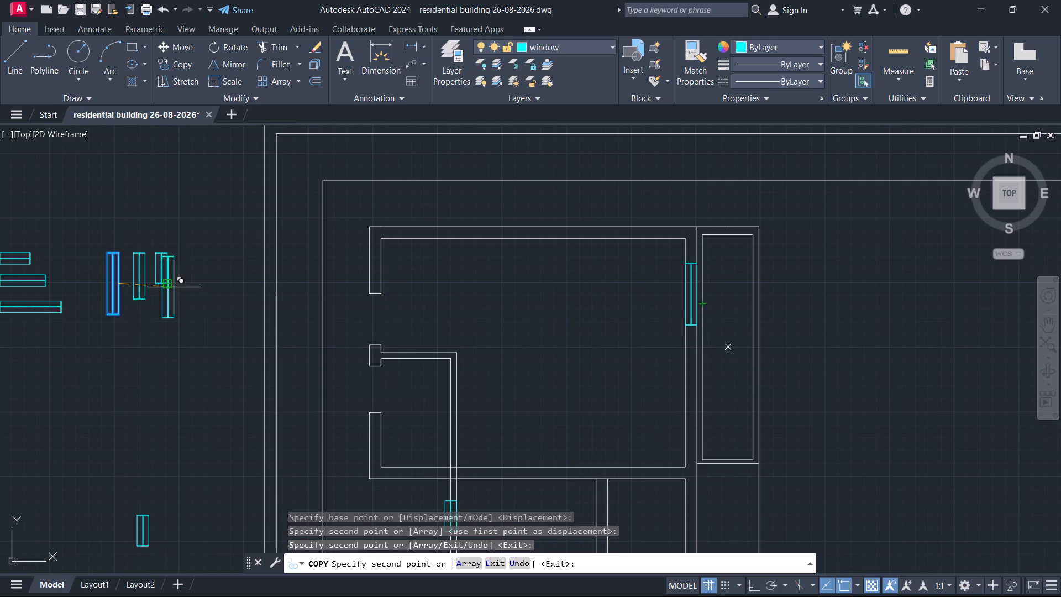
key(Escape)
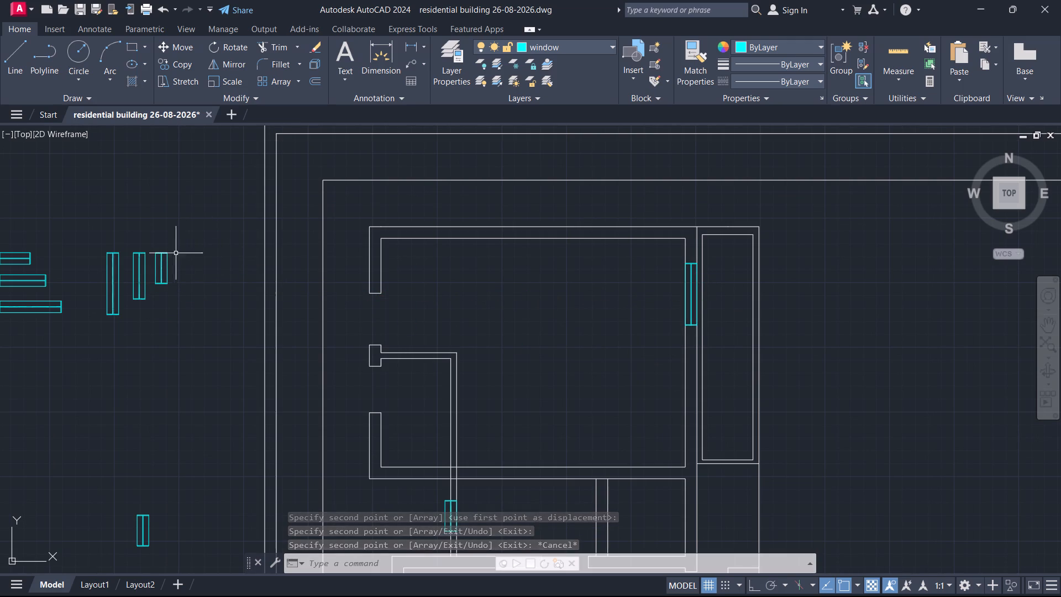
Move the spare short window symbol by its top midpoint onto the top end of the upper room's lower-left wall stub.
click(164, 270)
click(203, 261)
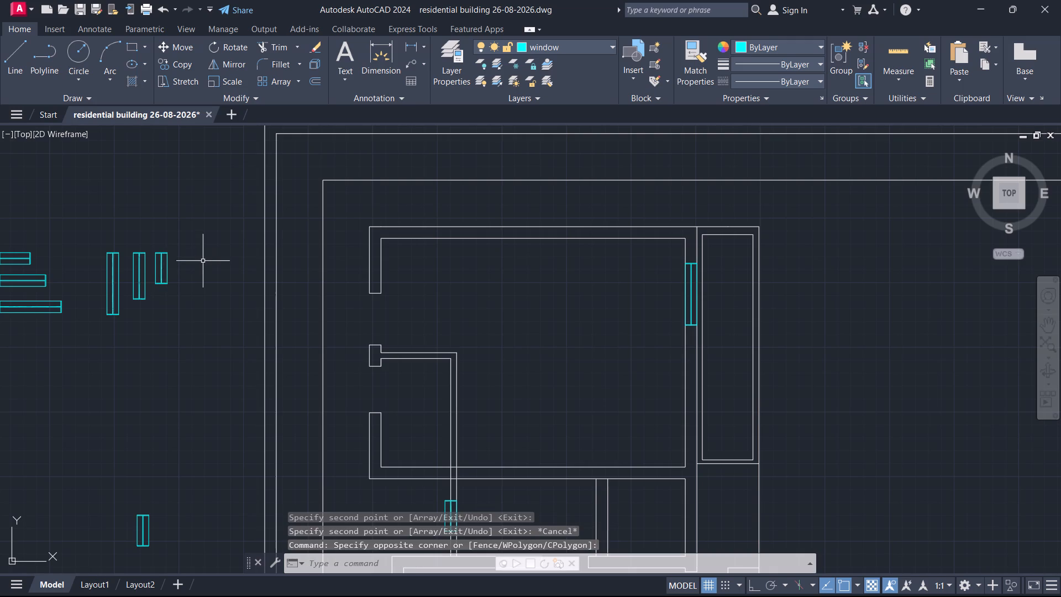
click(140, 525)
click(118, 545)
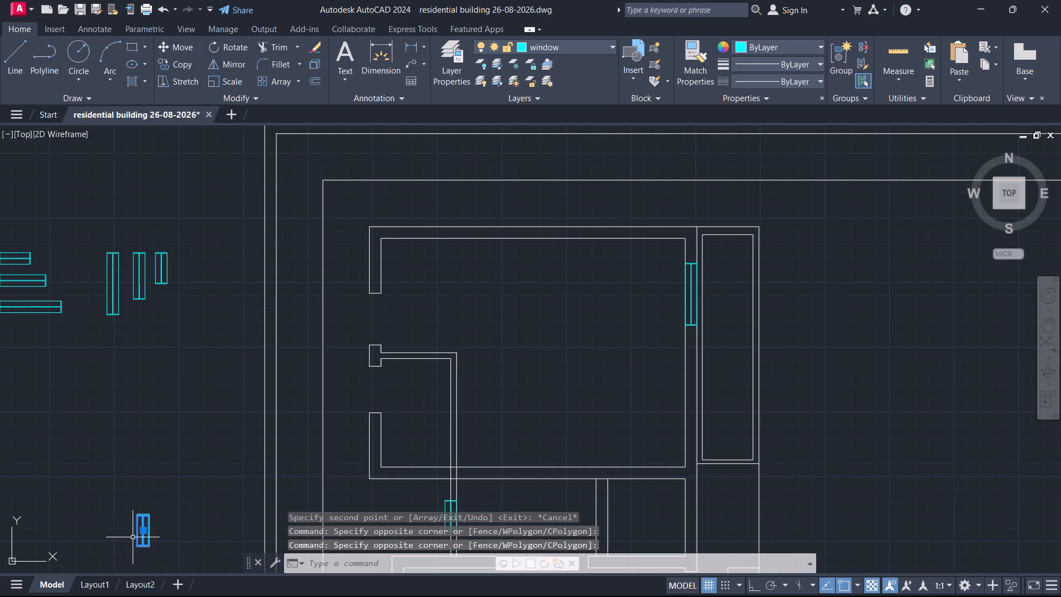
key(m)
key(Return)
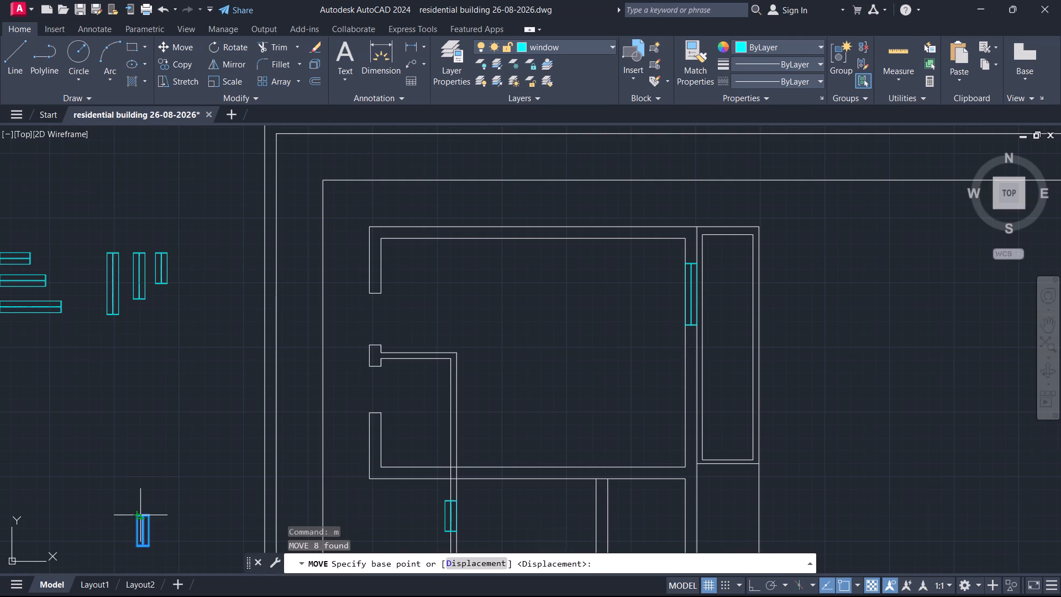
scroll(148, 511, up, 3)
click(129, 522)
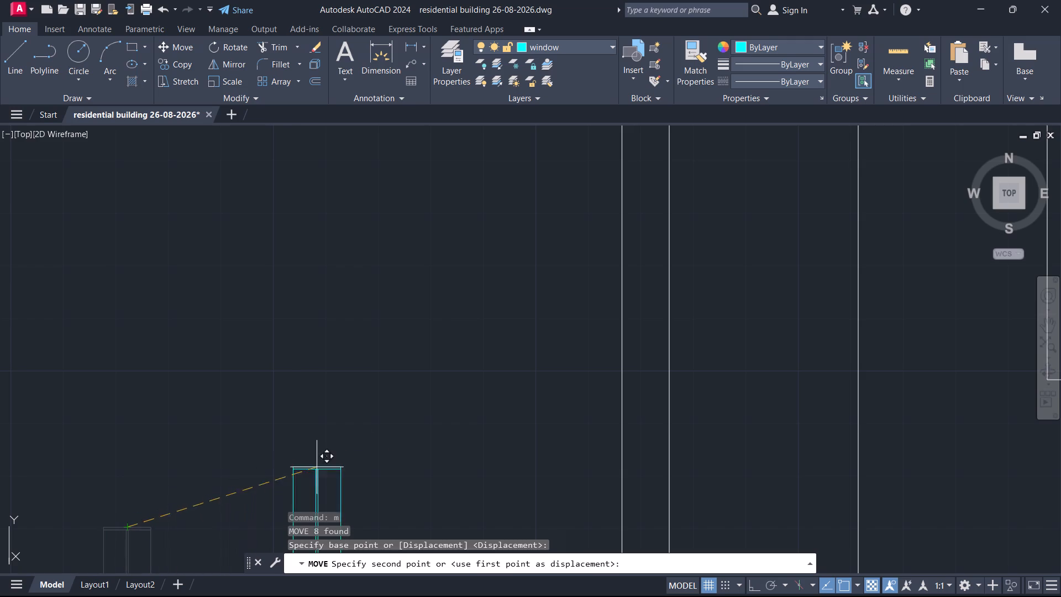
scroll(401, 432, down, 3)
scroll(559, 379, up, 2)
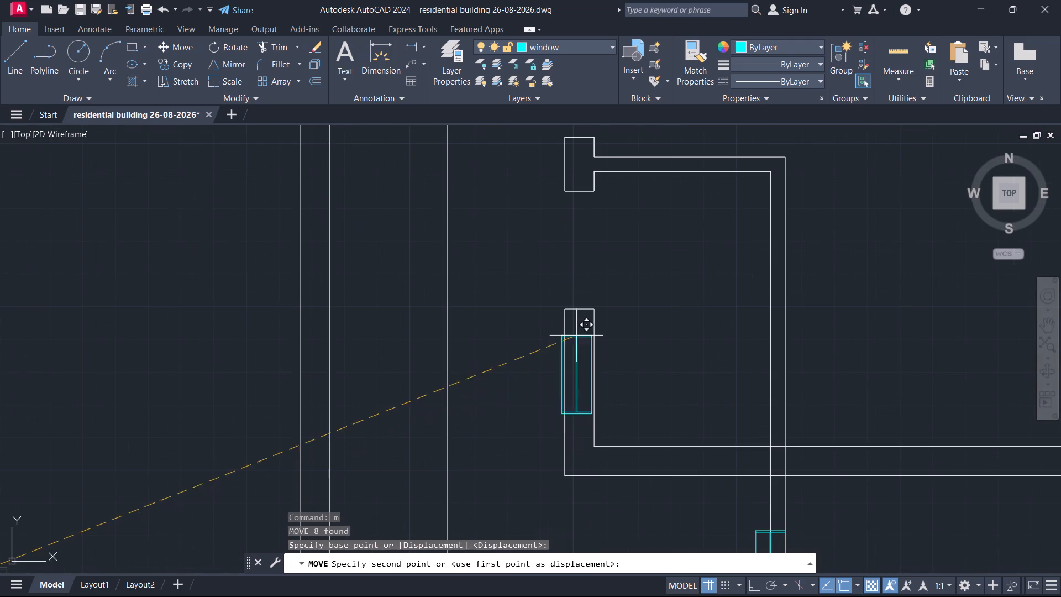
click(583, 312)
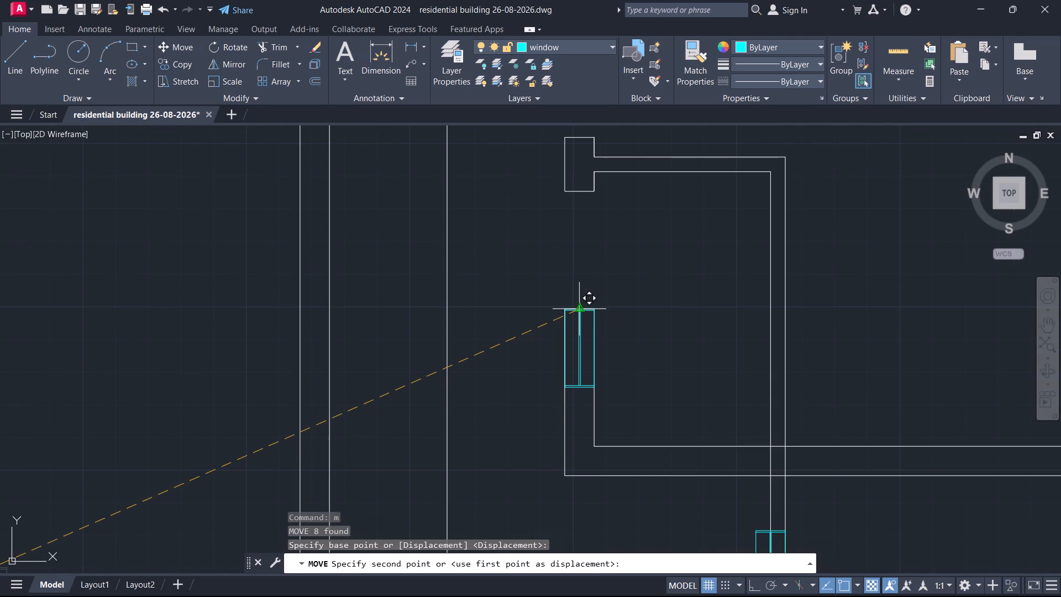
scroll(549, 389, down, 2)
middle_drag(604, 356, 588, 369)
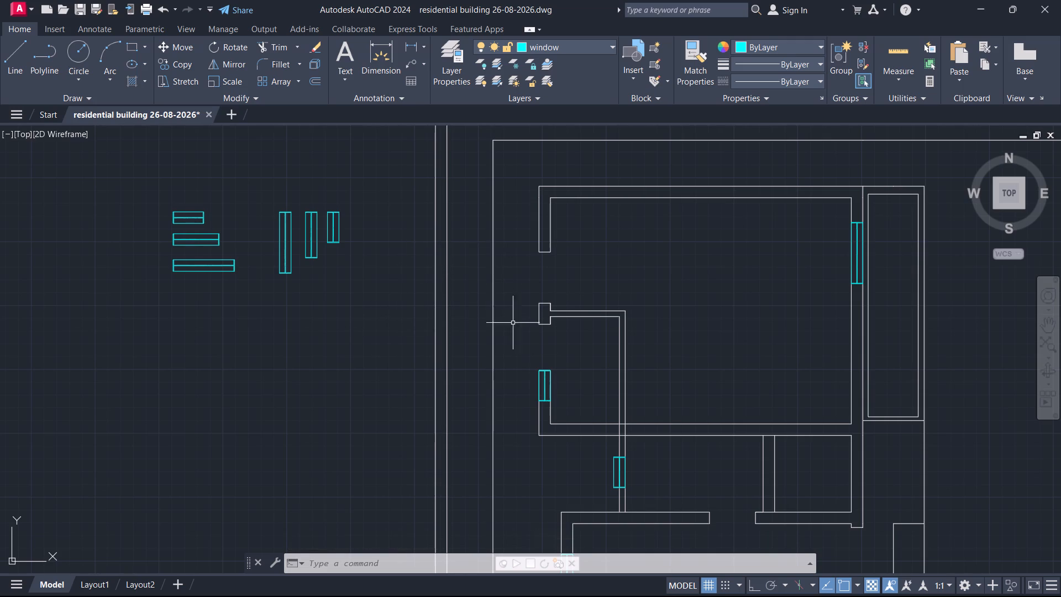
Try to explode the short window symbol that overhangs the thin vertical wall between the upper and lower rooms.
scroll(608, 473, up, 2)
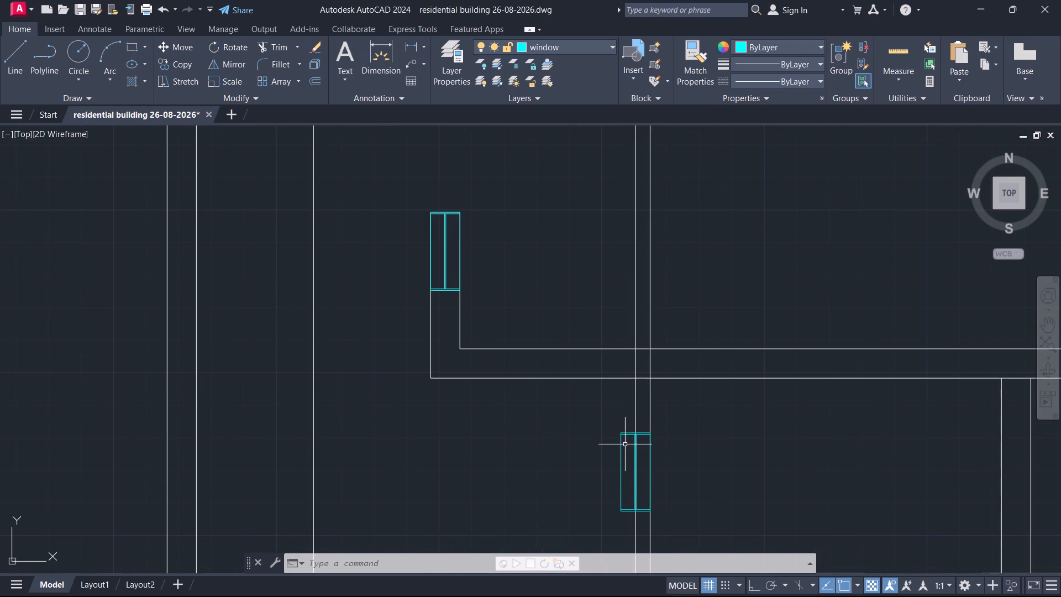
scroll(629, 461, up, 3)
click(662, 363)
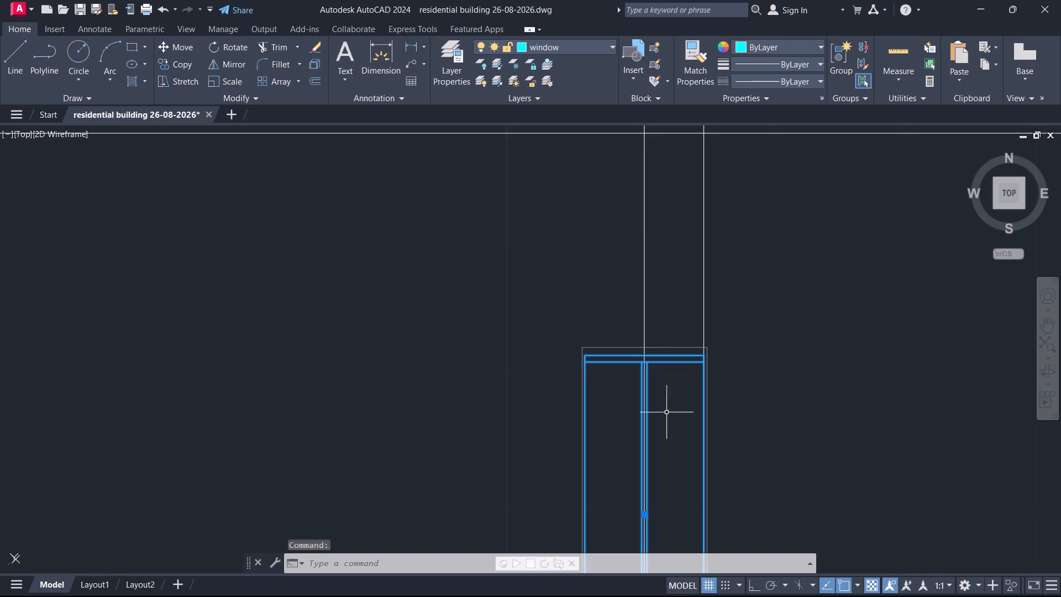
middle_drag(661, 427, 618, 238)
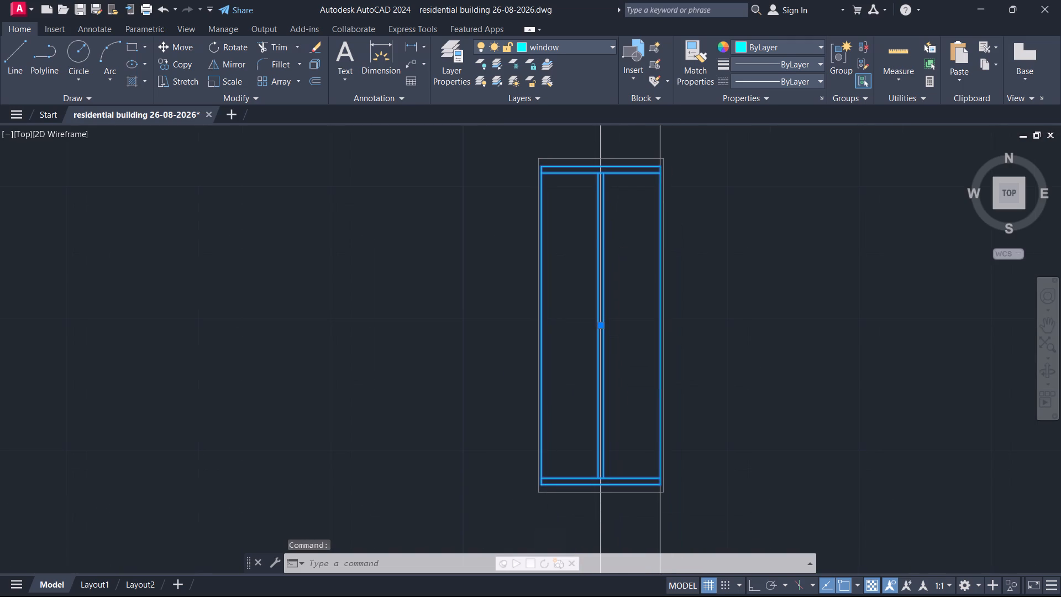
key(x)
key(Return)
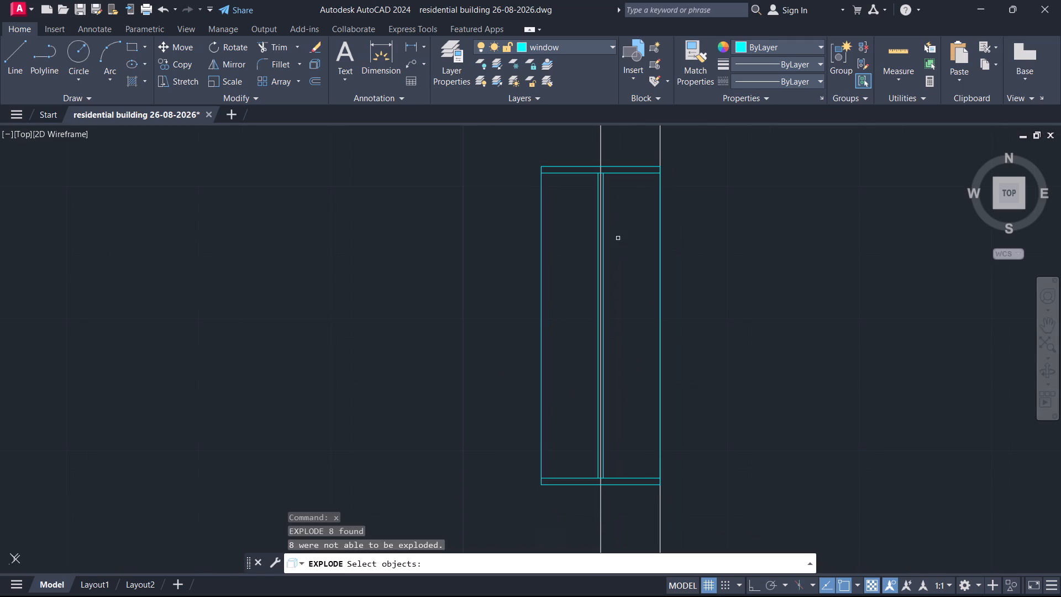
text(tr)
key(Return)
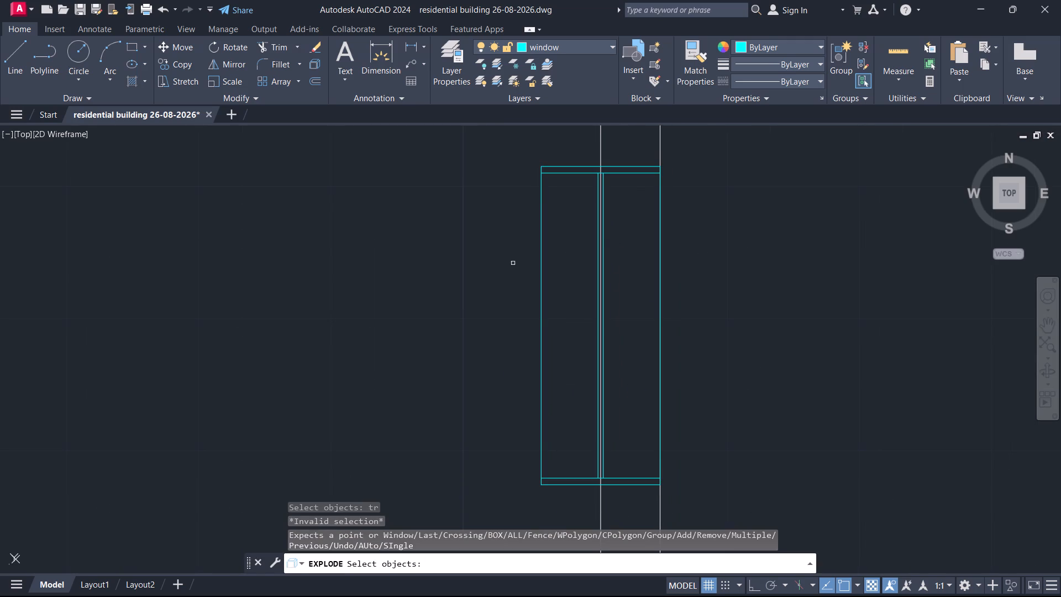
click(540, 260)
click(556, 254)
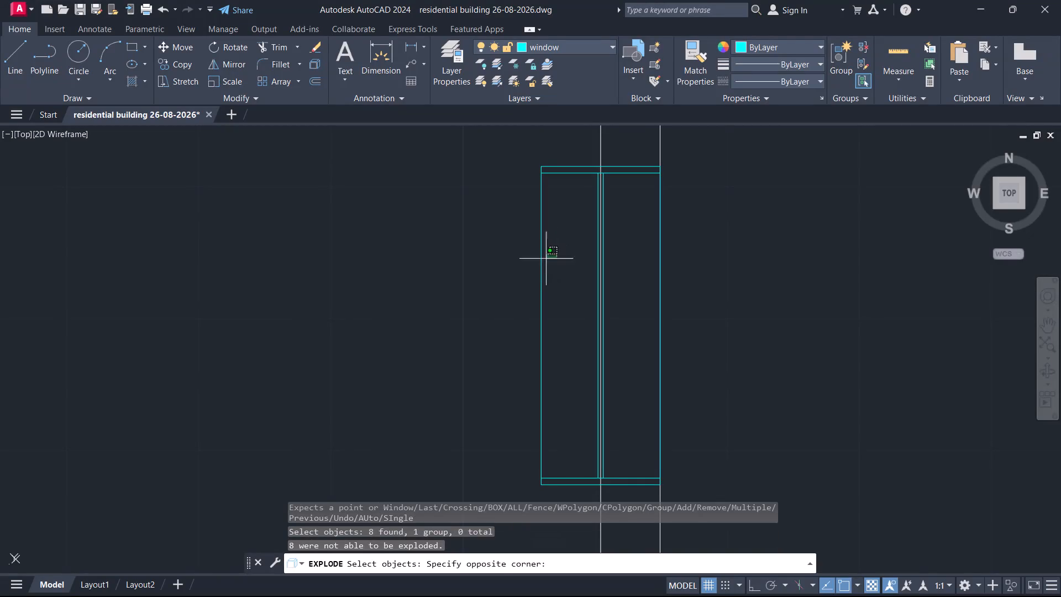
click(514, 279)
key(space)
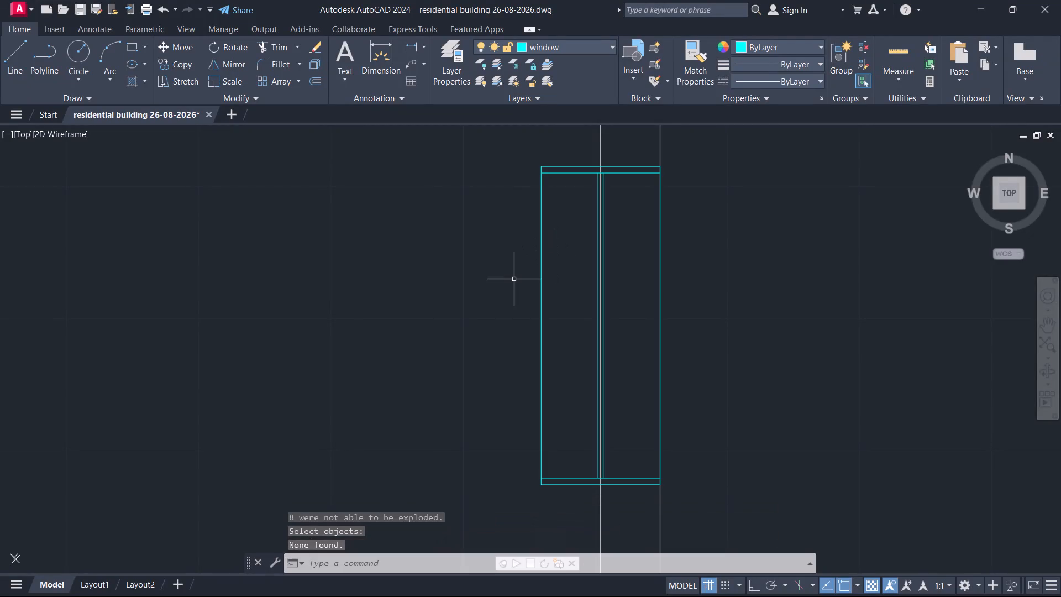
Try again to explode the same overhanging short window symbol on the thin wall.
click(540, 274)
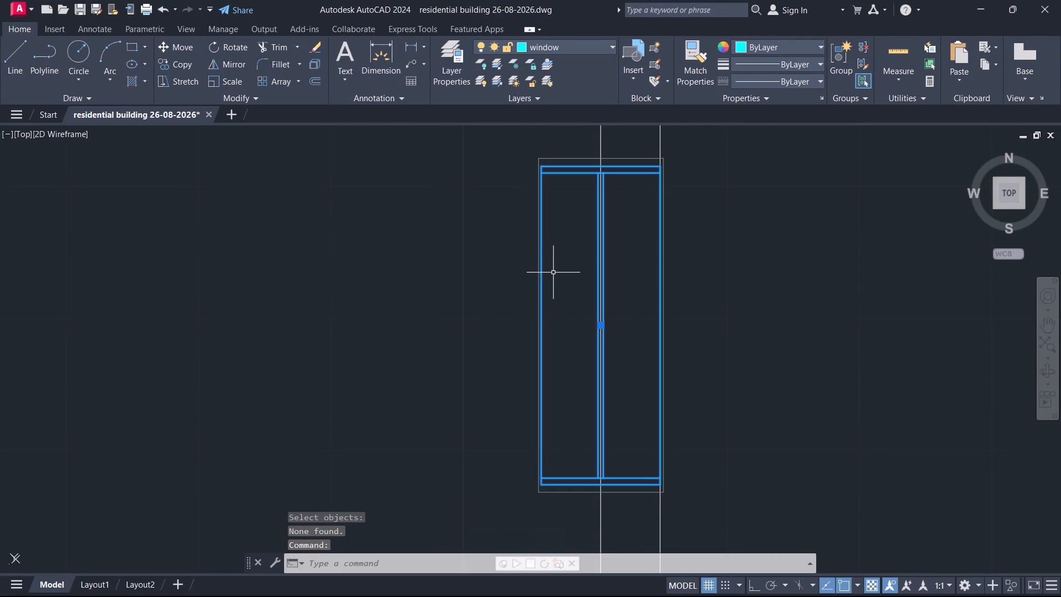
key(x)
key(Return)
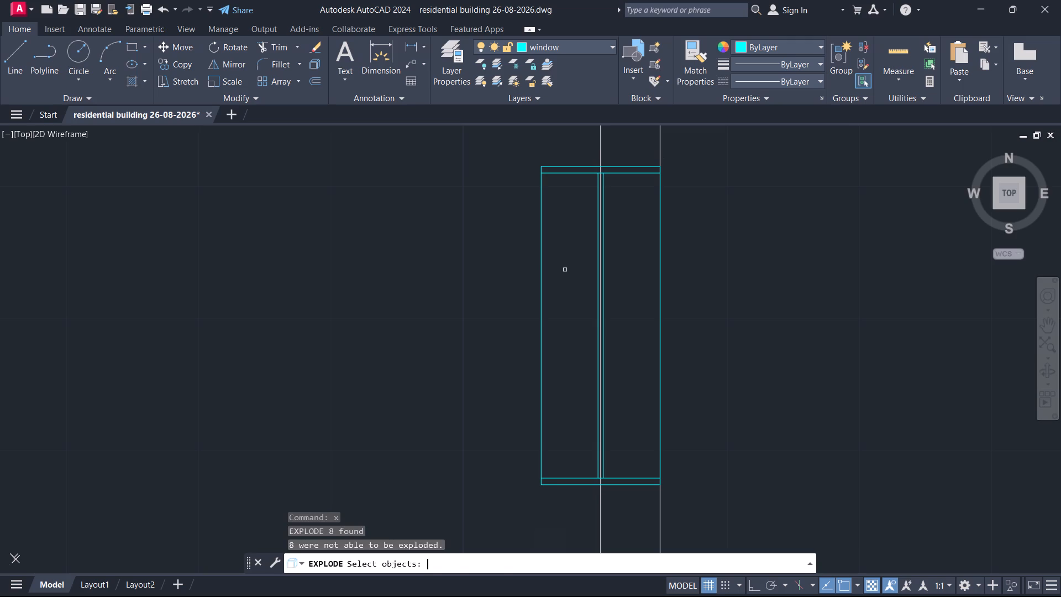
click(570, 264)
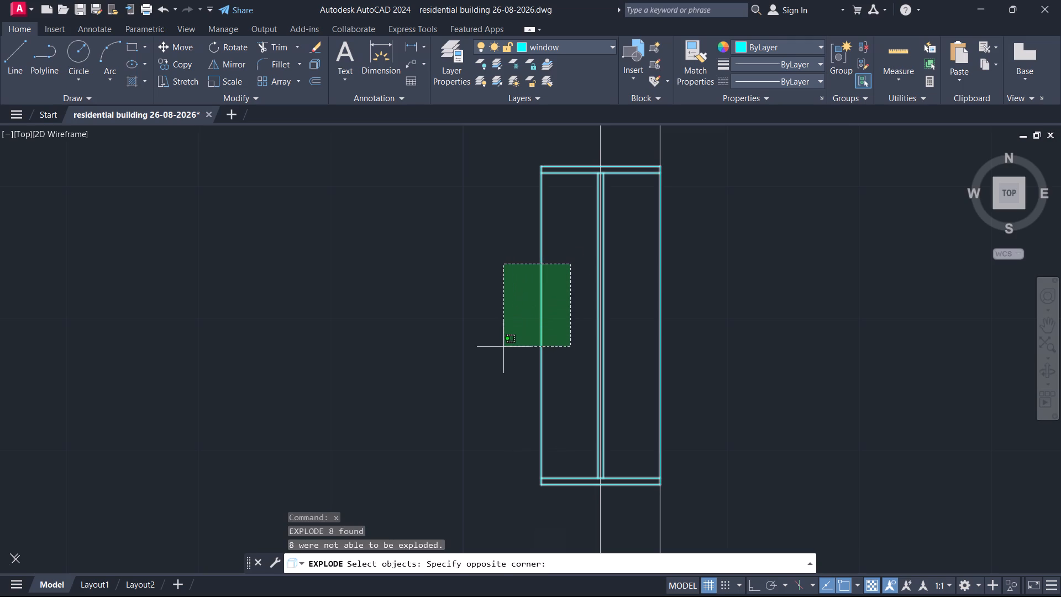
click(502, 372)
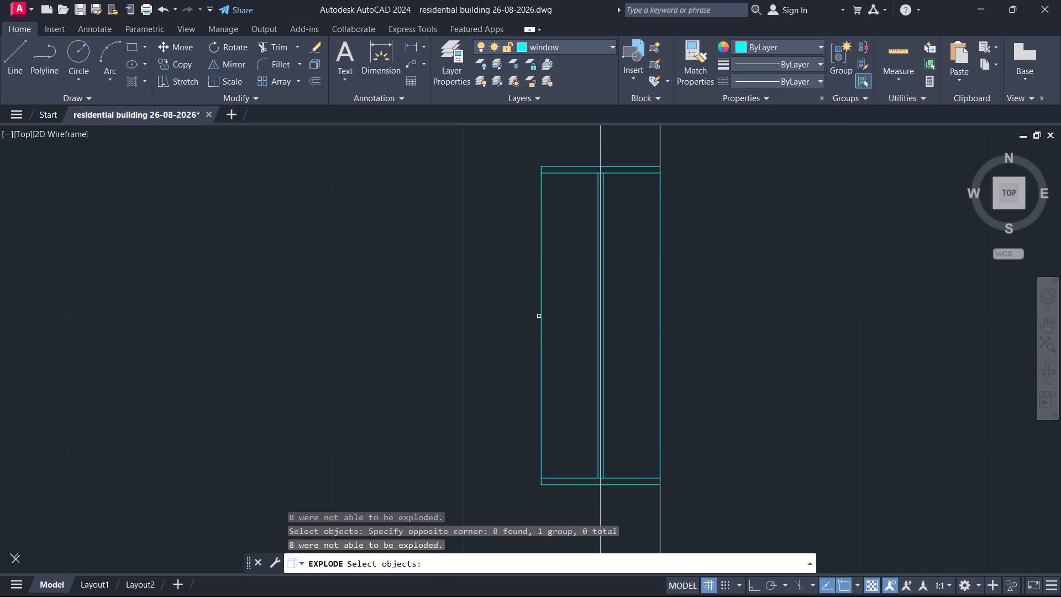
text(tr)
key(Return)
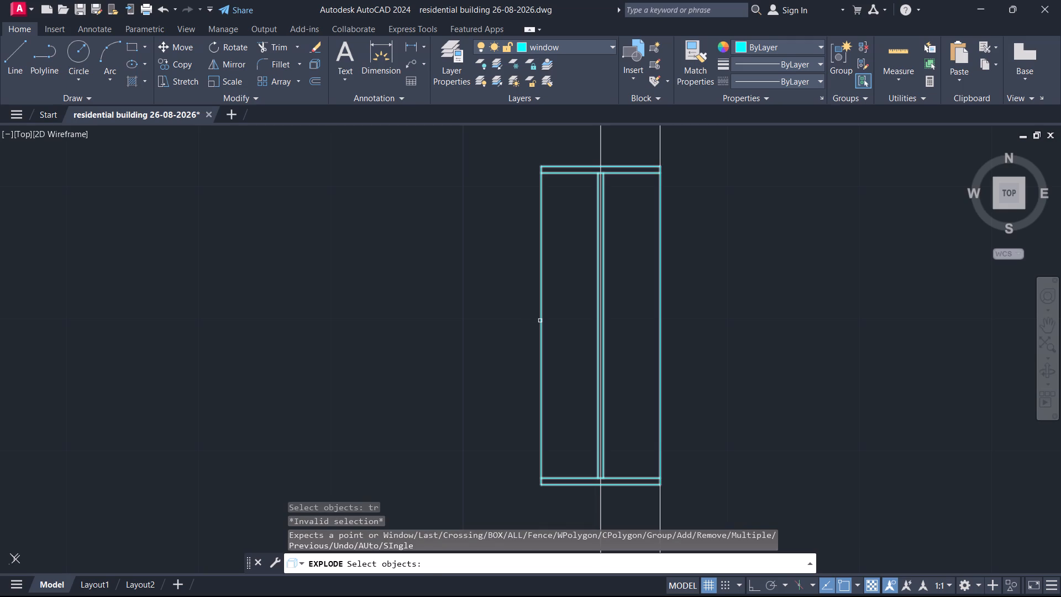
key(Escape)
Trim away the outer side line and the top and bottom frame lines of the short window overhanging the thin wall's left face.
text(tr)
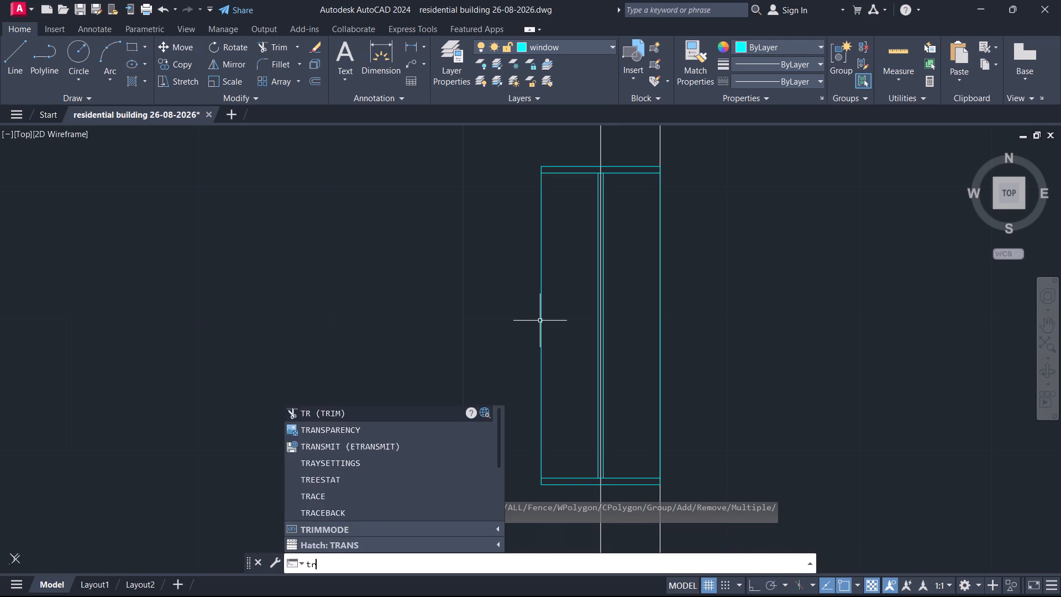
key(Return)
double_click(540, 321)
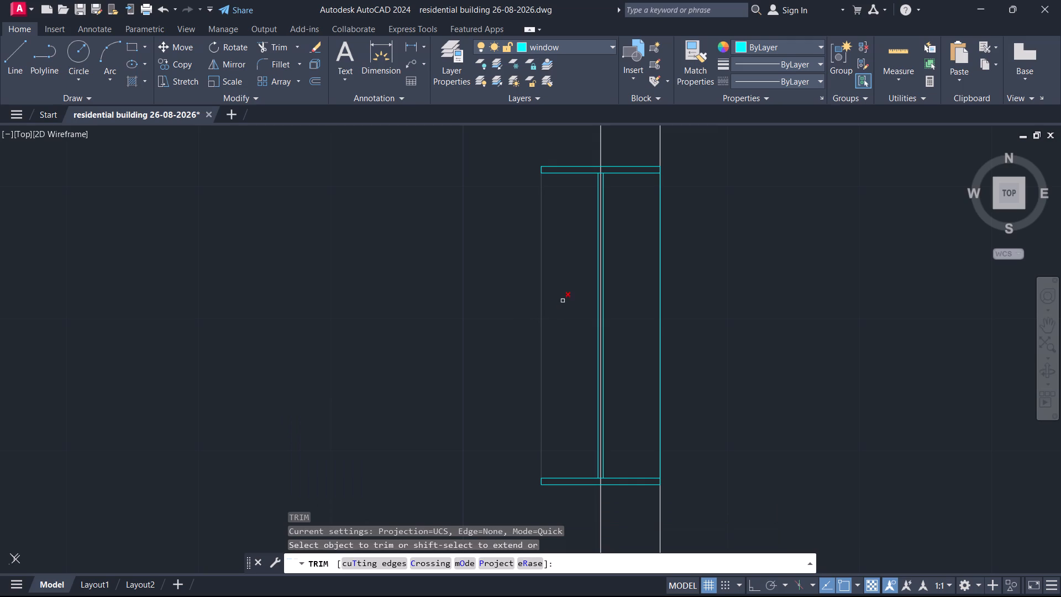
drag(582, 149, 578, 158)
click(516, 272)
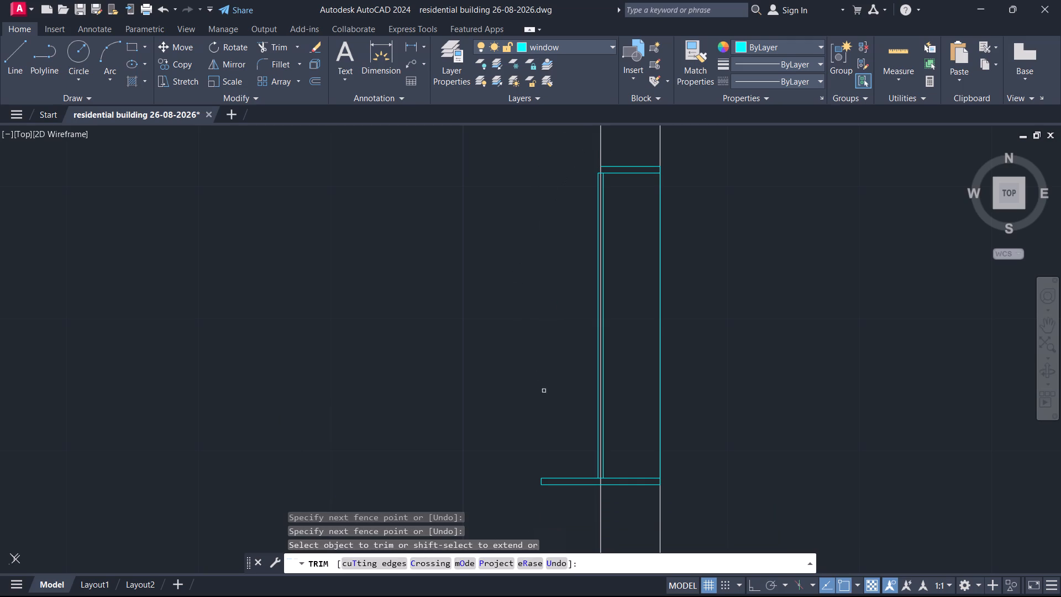
drag(579, 438, 576, 449)
click(560, 501)
click(564, 473)
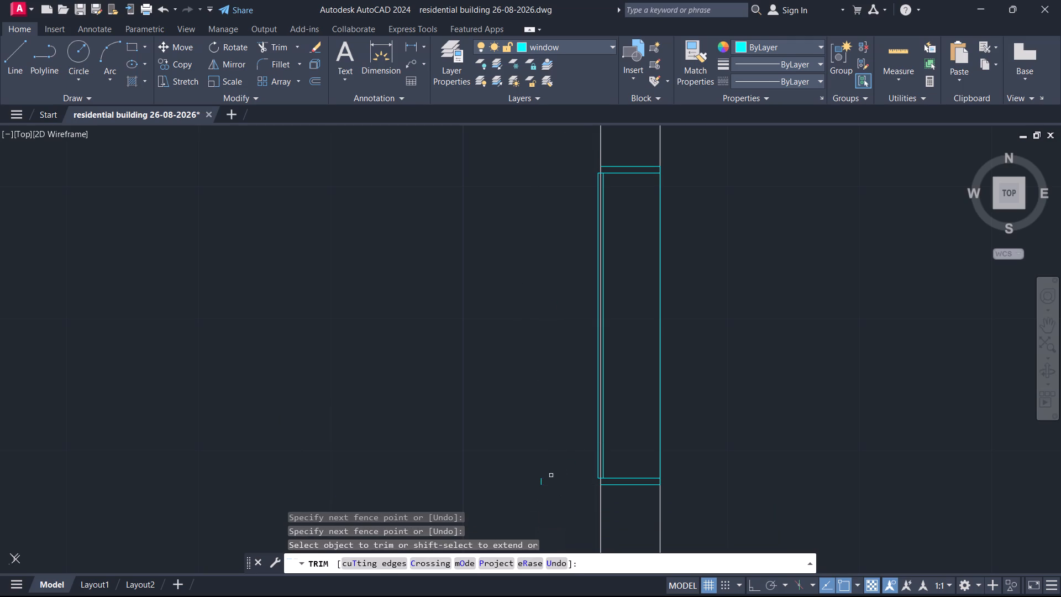
click(542, 480)
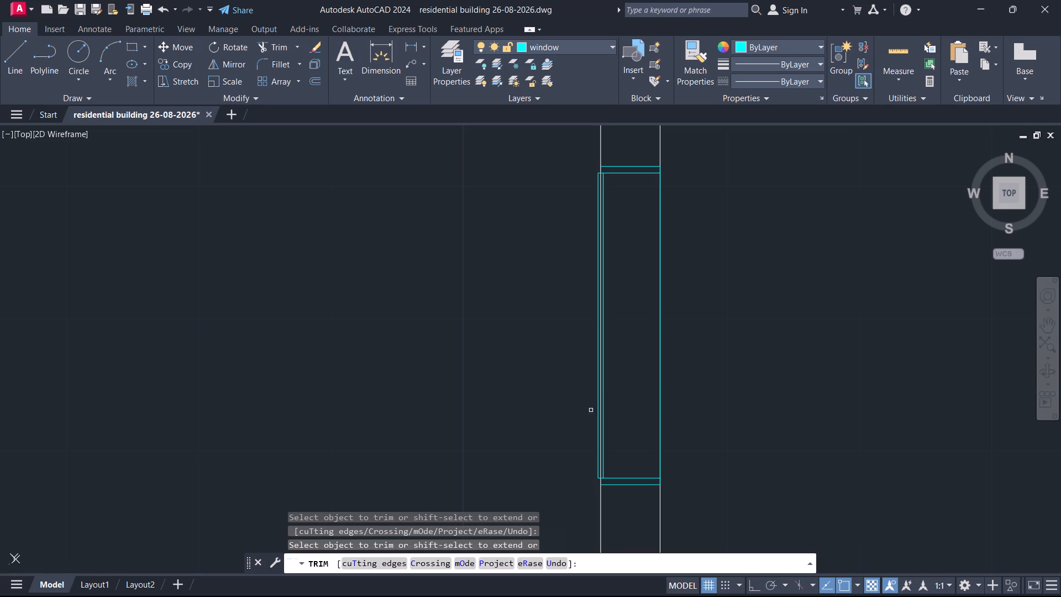
Trim the remaining centre line outside the thin wall's left face and the small line stubs at the window's bottom and top corners.
scroll(597, 395, up, 3)
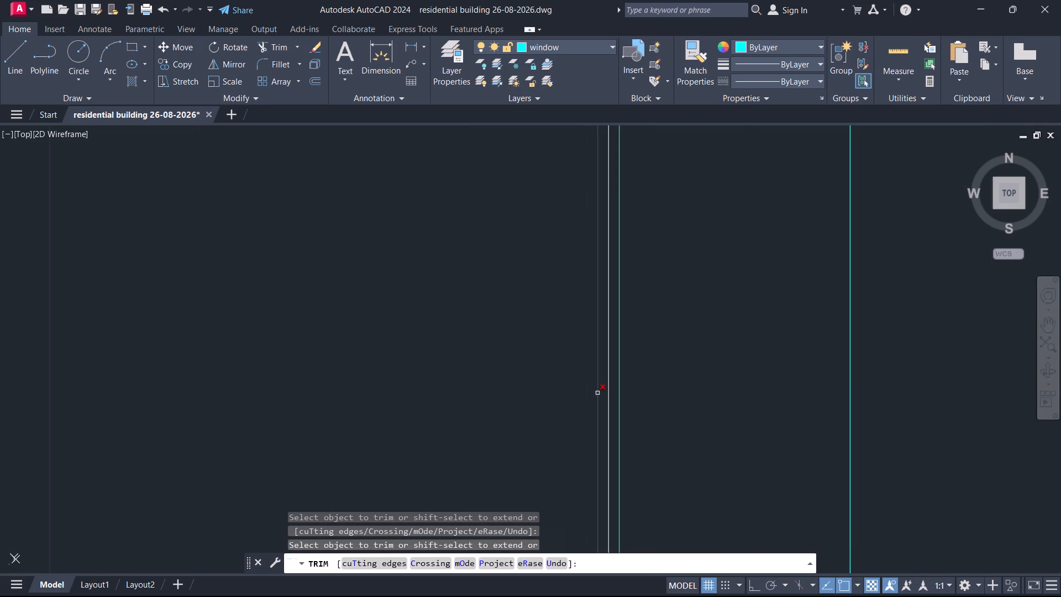
click(598, 399)
scroll(495, 397, down, 1)
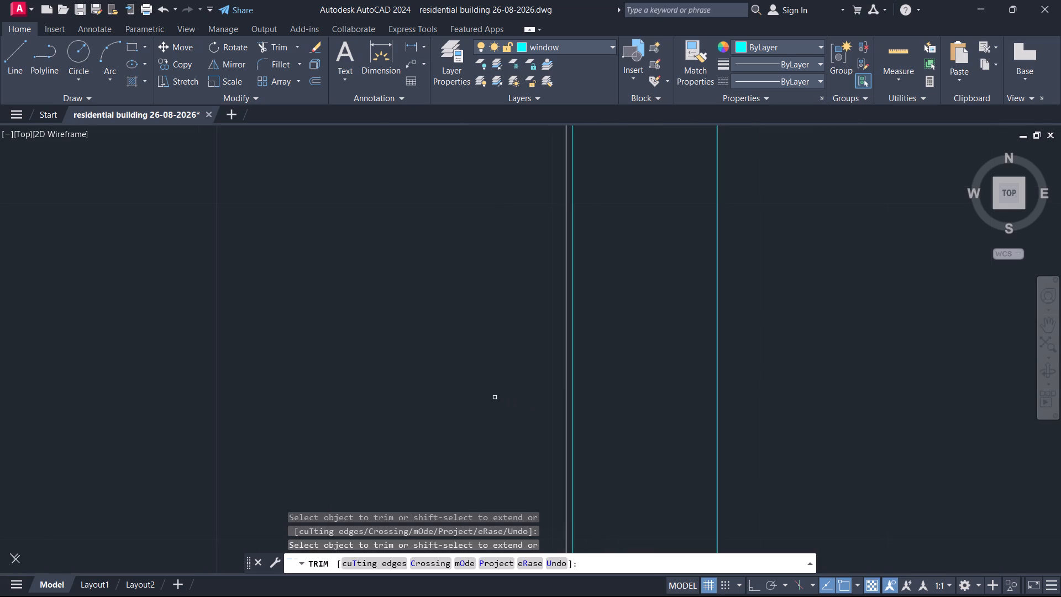
scroll(610, 389, down, 1)
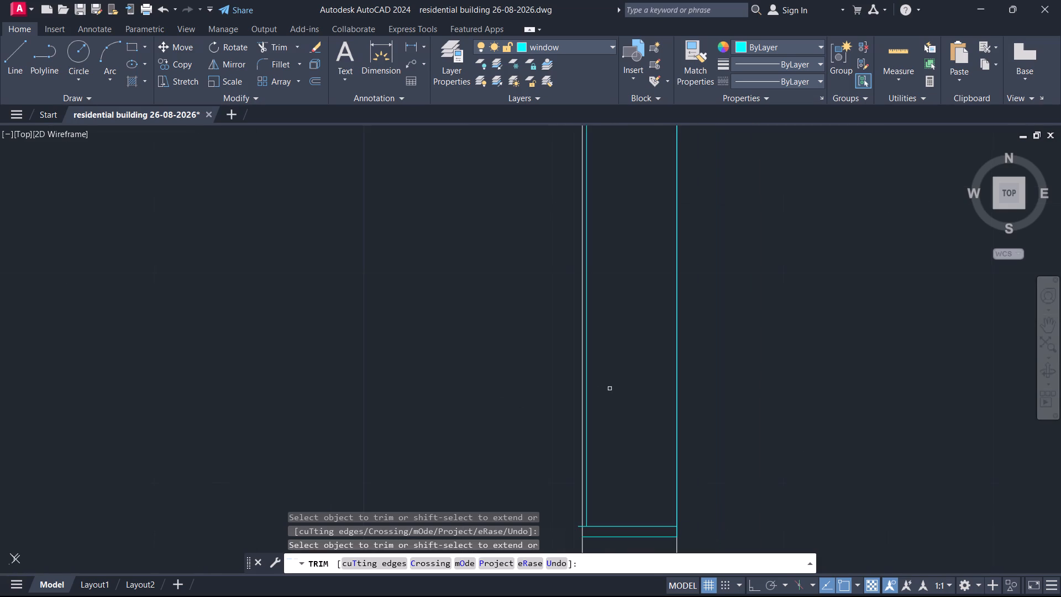
scroll(610, 389, down, 1)
scroll(577, 496, up, 3)
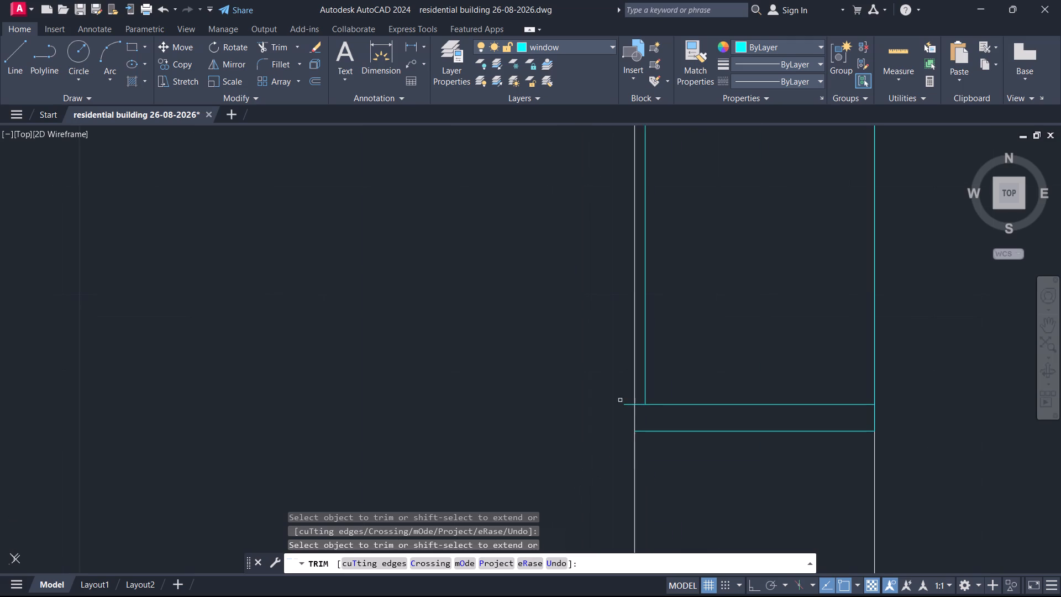
click(624, 406)
scroll(550, 439, down, 3)
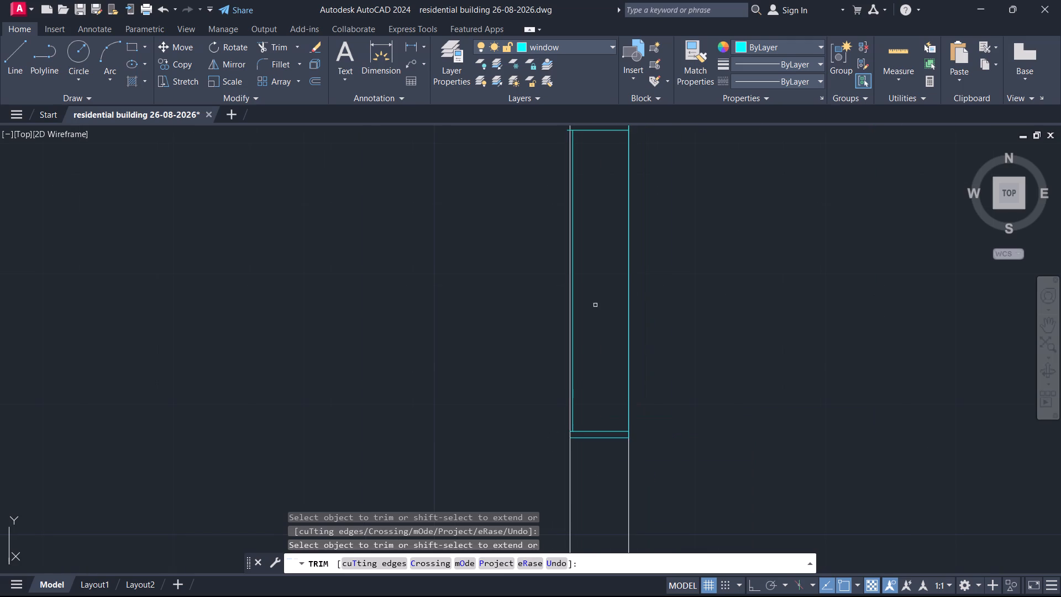
scroll(595, 305, down, 1)
middle_drag(595, 305, 577, 496)
scroll(544, 368, up, 3)
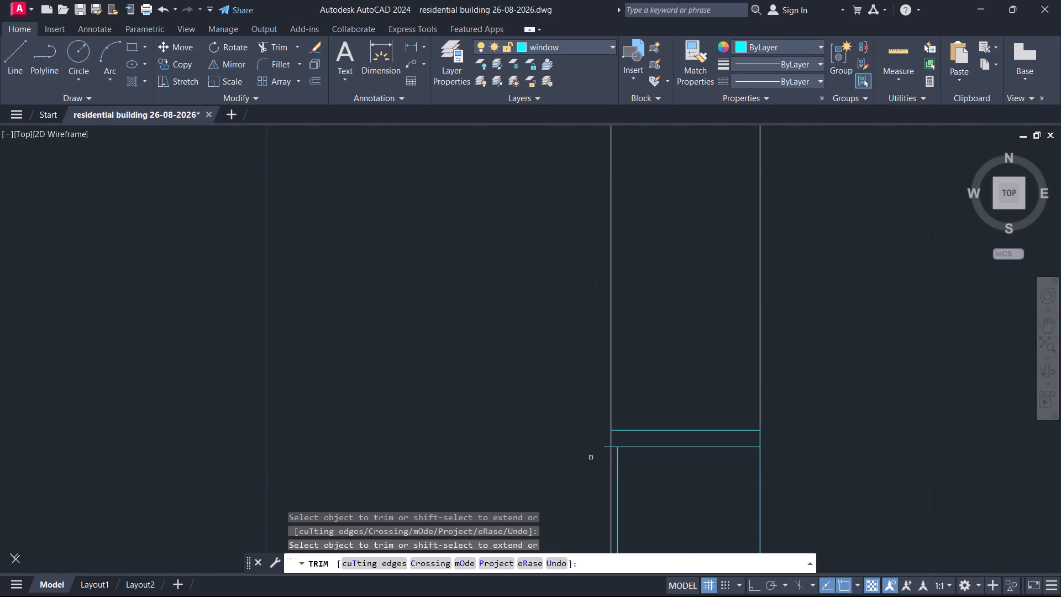
click(604, 446)
scroll(502, 351, down, 3)
middle_drag(666, 379, 665, 332)
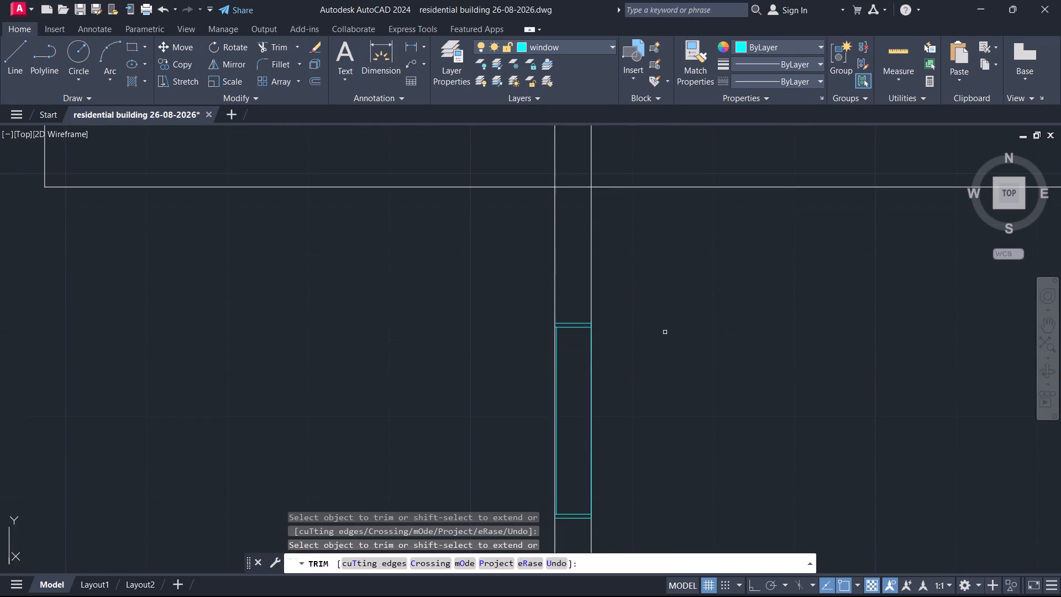
scroll(656, 335, down, 2)
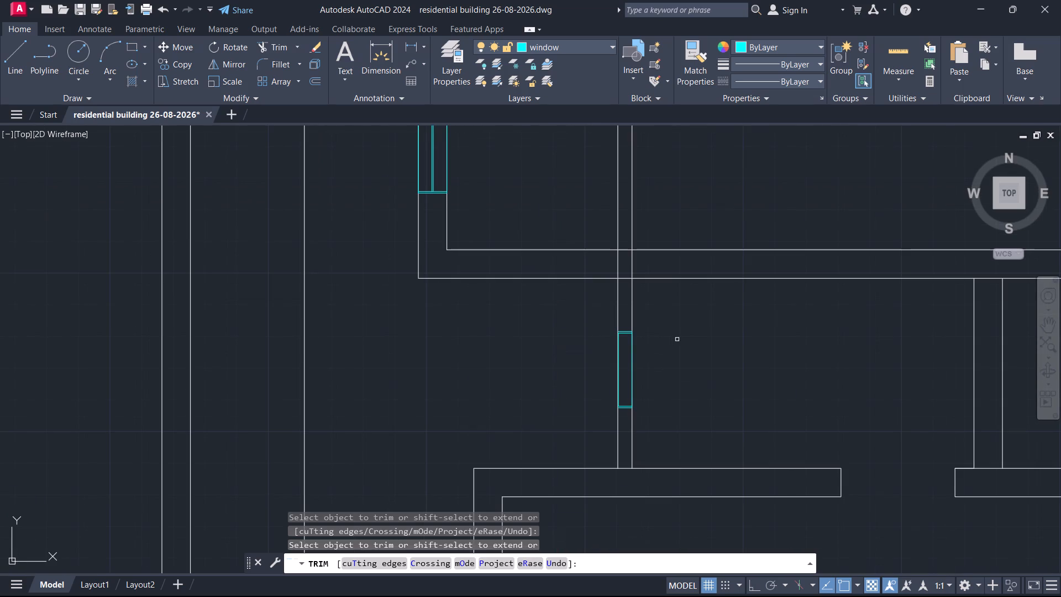
key(Escape)
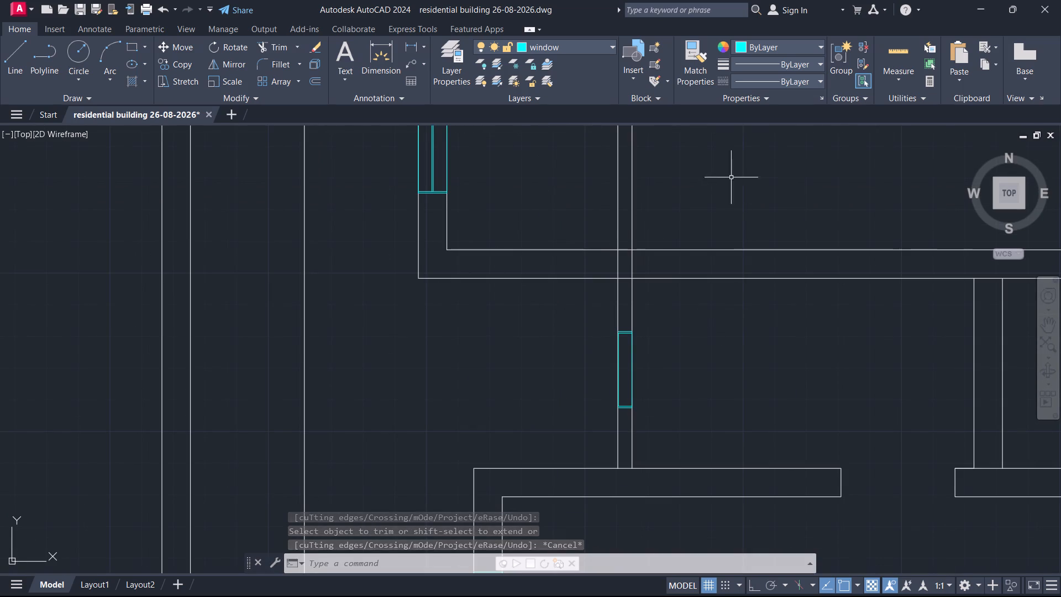
Copy the longest horizontal window symbol from the spare set into the lower room's bottom wall at two spaced positions.
scroll(767, 390, down, 1)
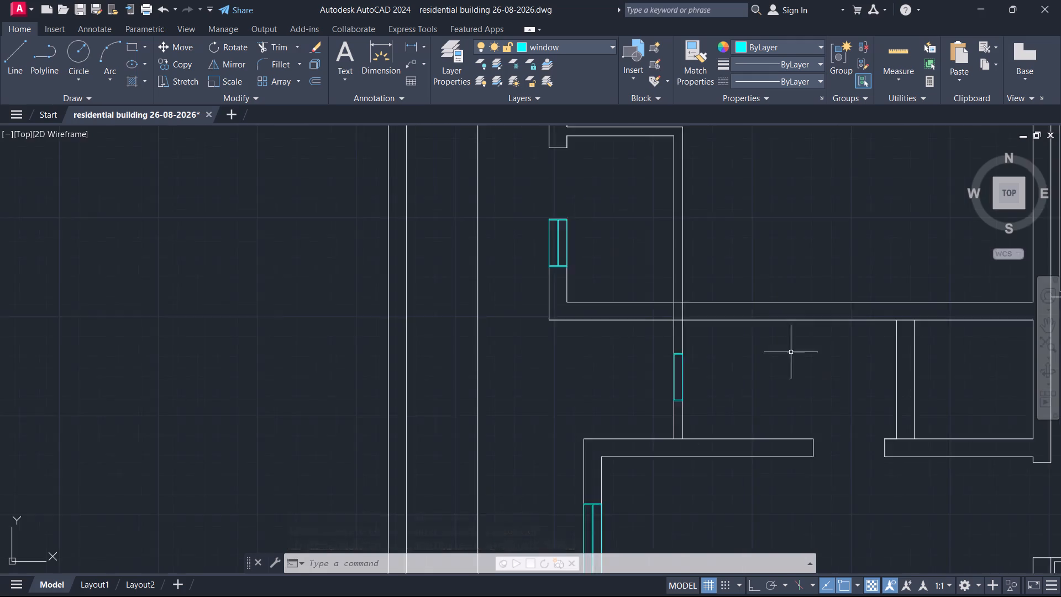
scroll(799, 339, down, 1)
middle_drag(813, 343, 533, 218)
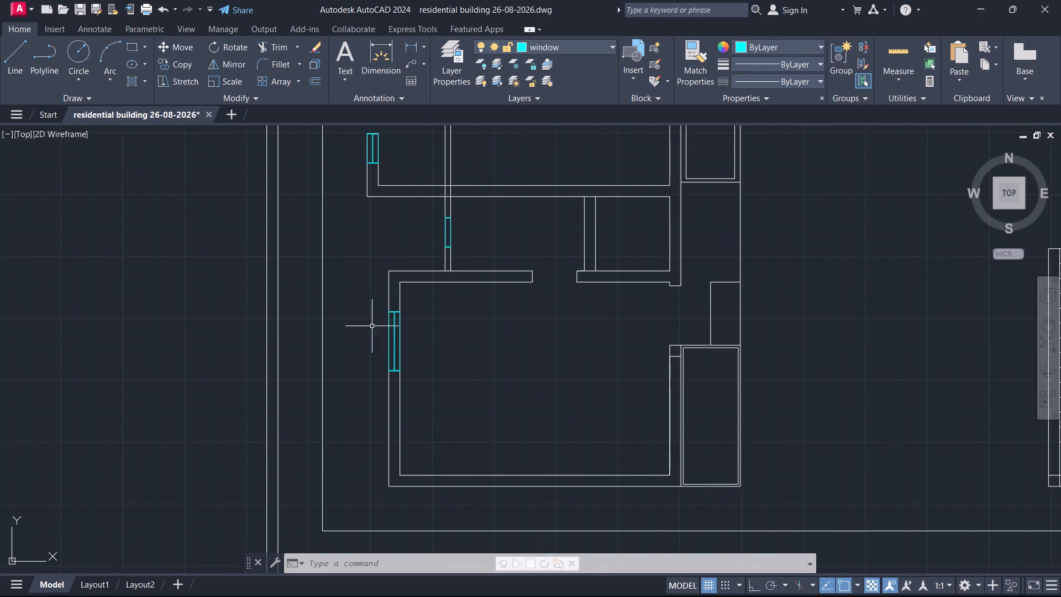
scroll(392, 350, down, 2)
click(258, 229)
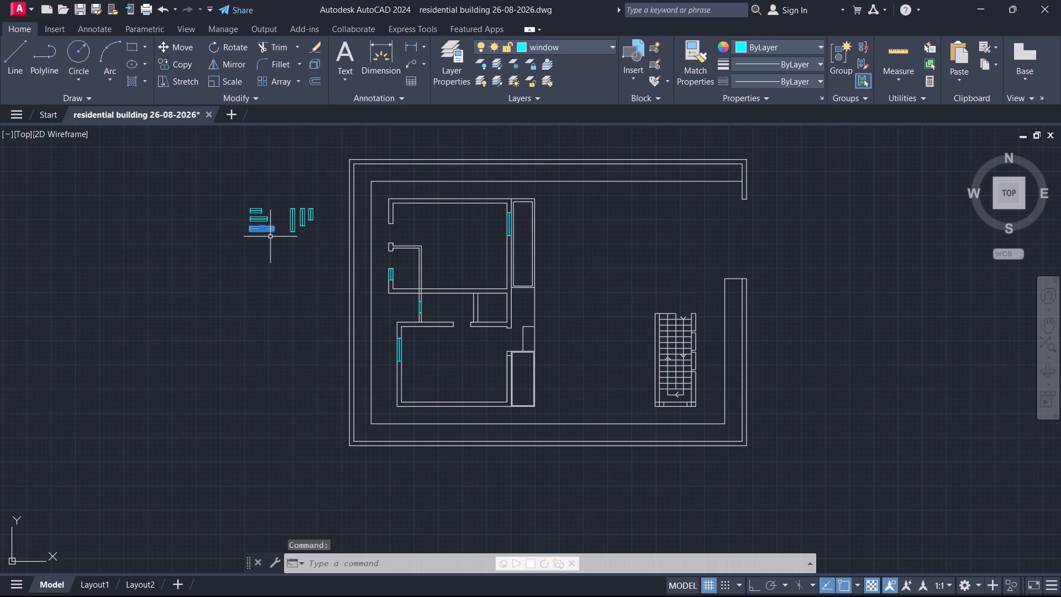
text(co)
key(Return)
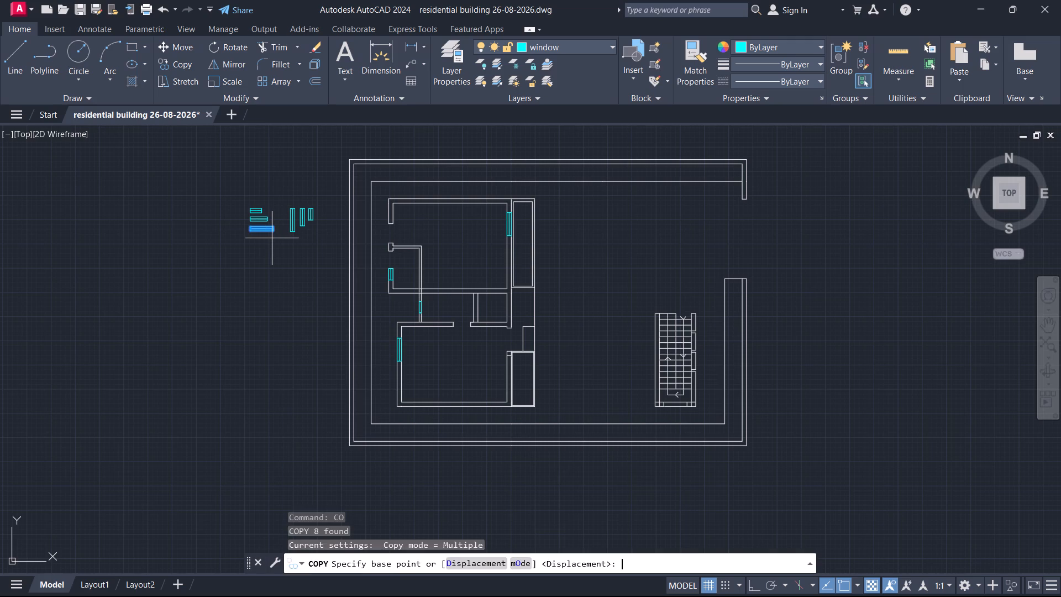
scroll(240, 194, up, 3)
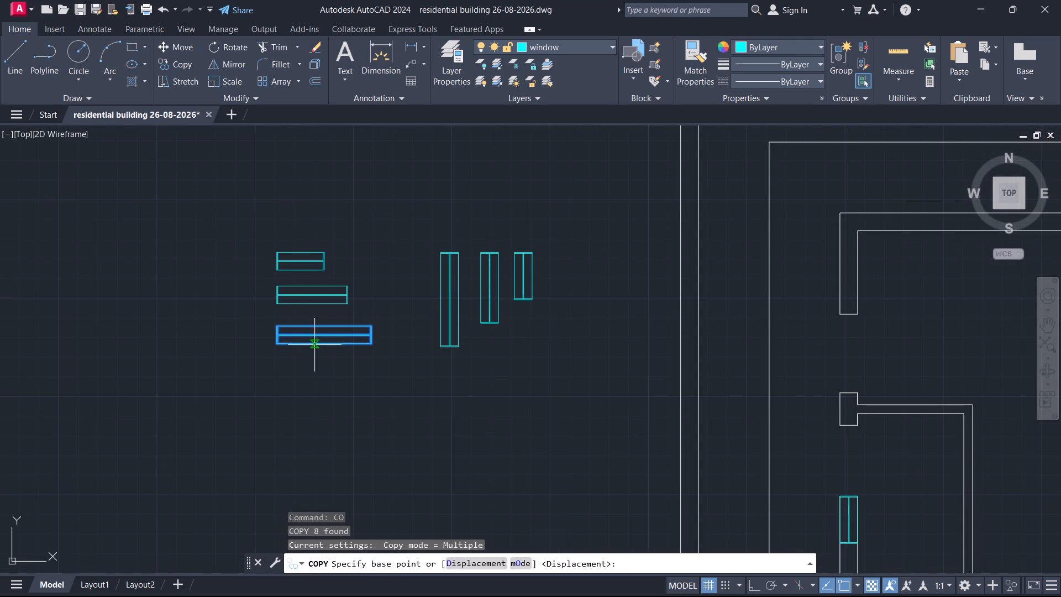
click(327, 348)
scroll(379, 396, down, 2)
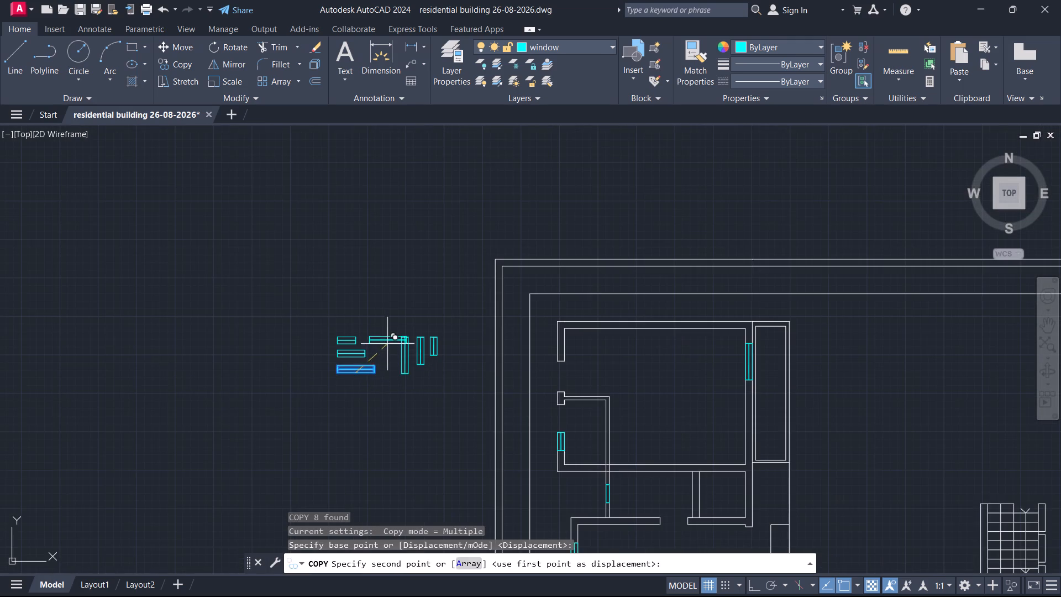
scroll(374, 322, down, 1)
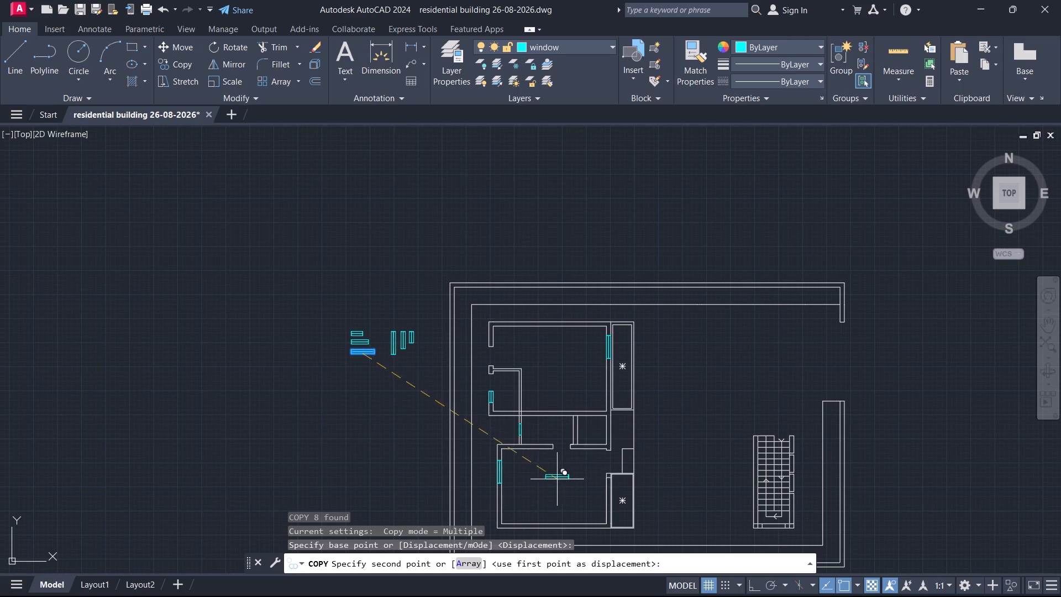
middle_drag(555, 478, 575, 357)
scroll(605, 394, up, 2)
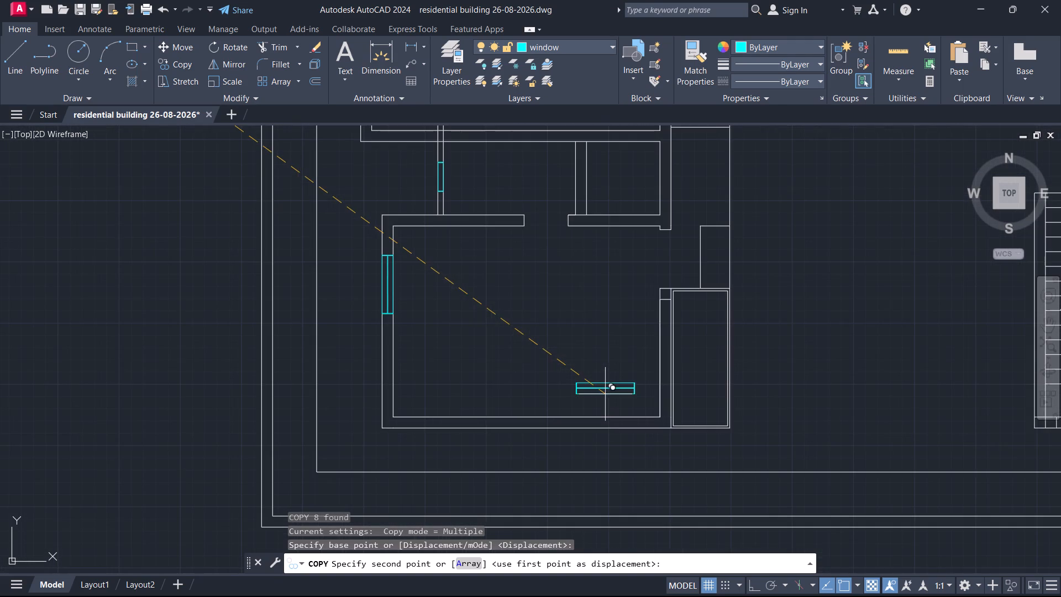
click(516, 427)
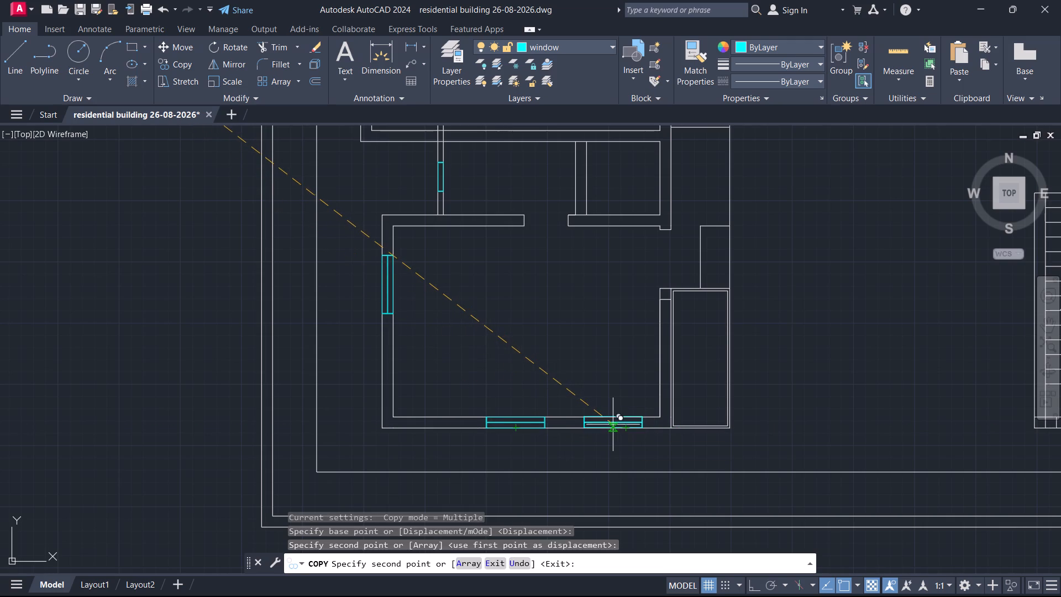
click(619, 427)
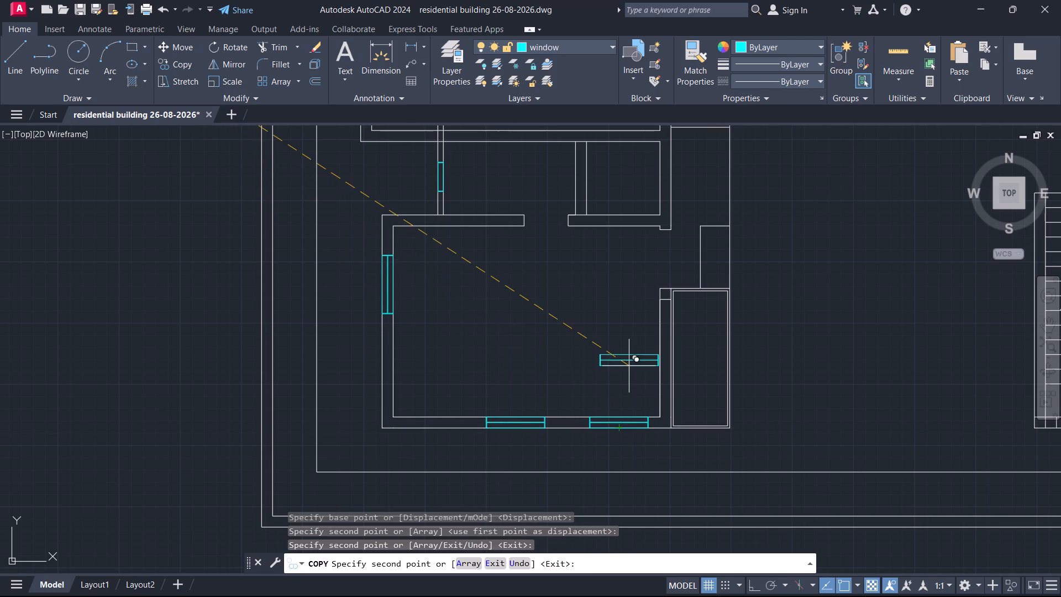
Place another copy of the longest horizontal window in the upper room's top wall, near its right-hand corner, and finish copying.
scroll(629, 366, down, 1)
middle_drag(631, 354, 512, 540)
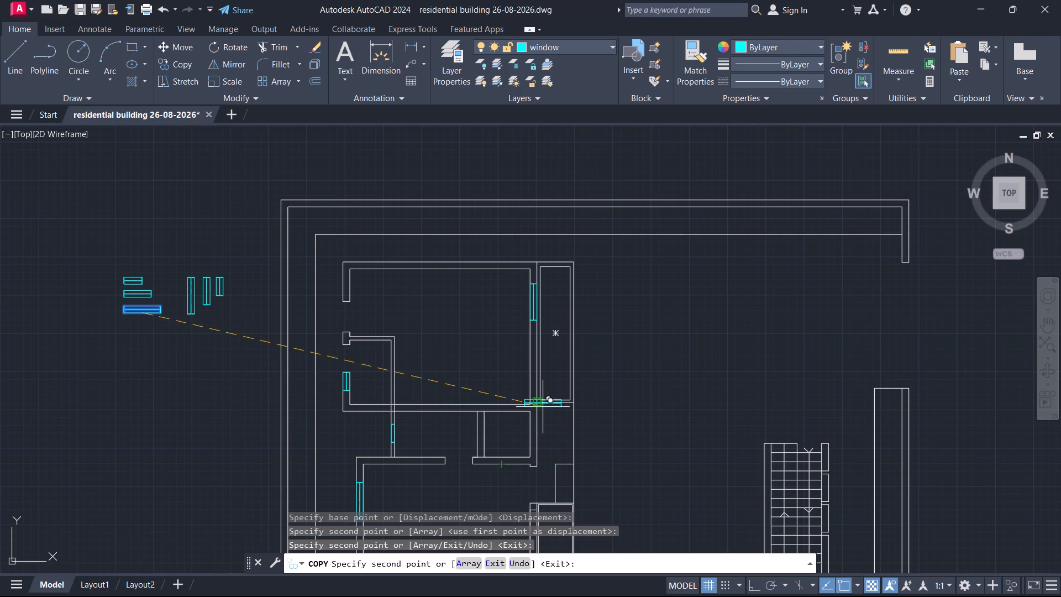
scroll(479, 260, up, 2)
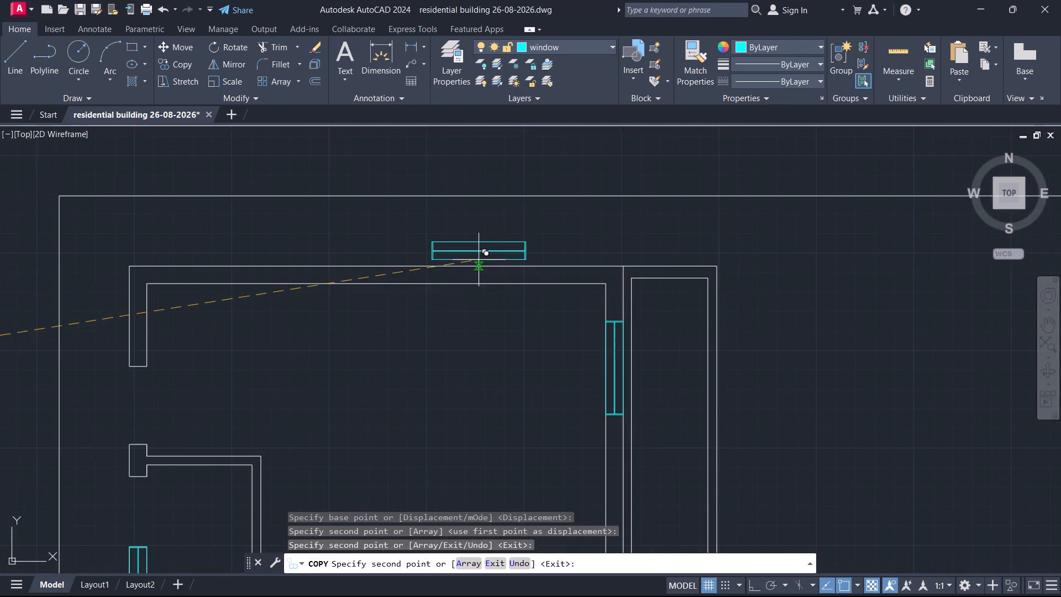
click(511, 284)
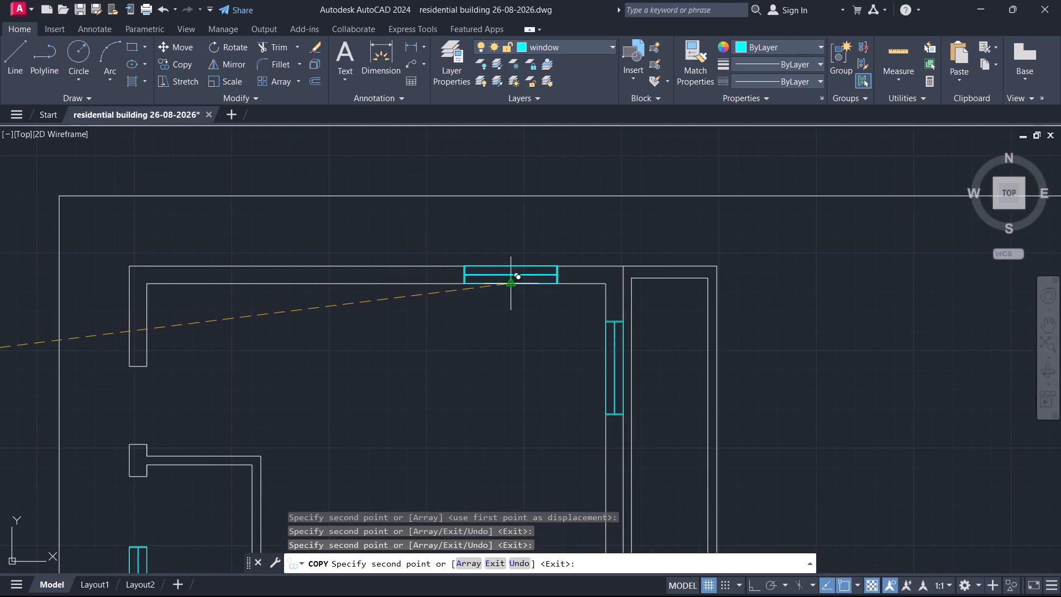
scroll(517, 281, down, 2)
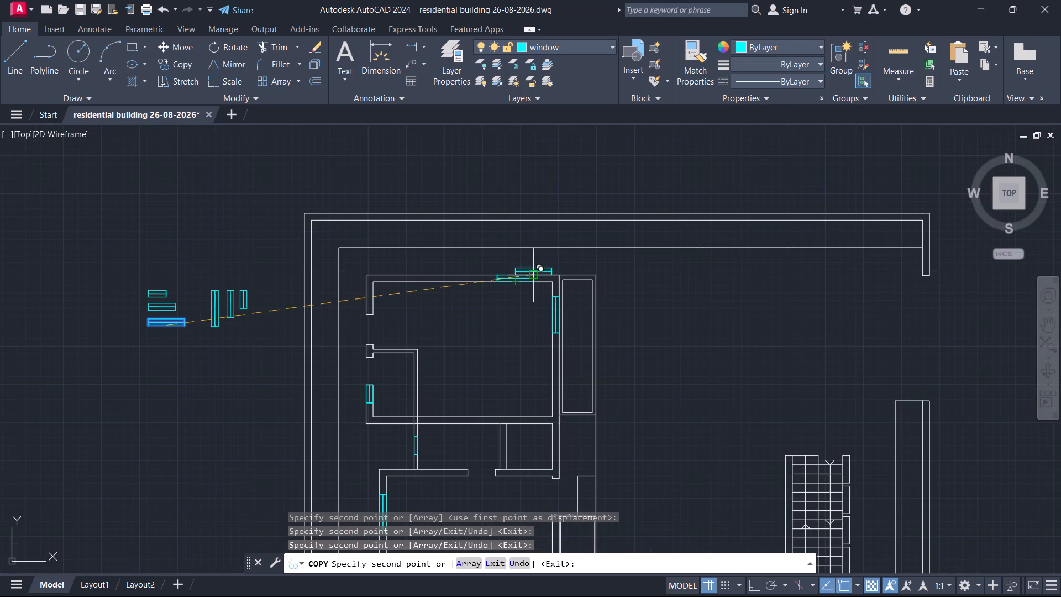
scroll(543, 270, down, 1)
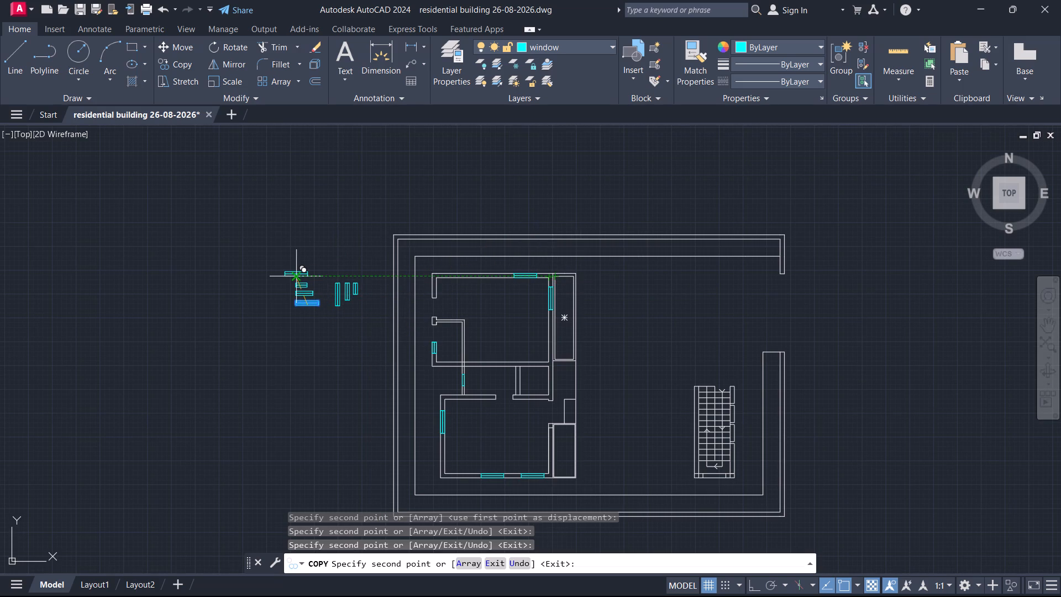
key(Escape)
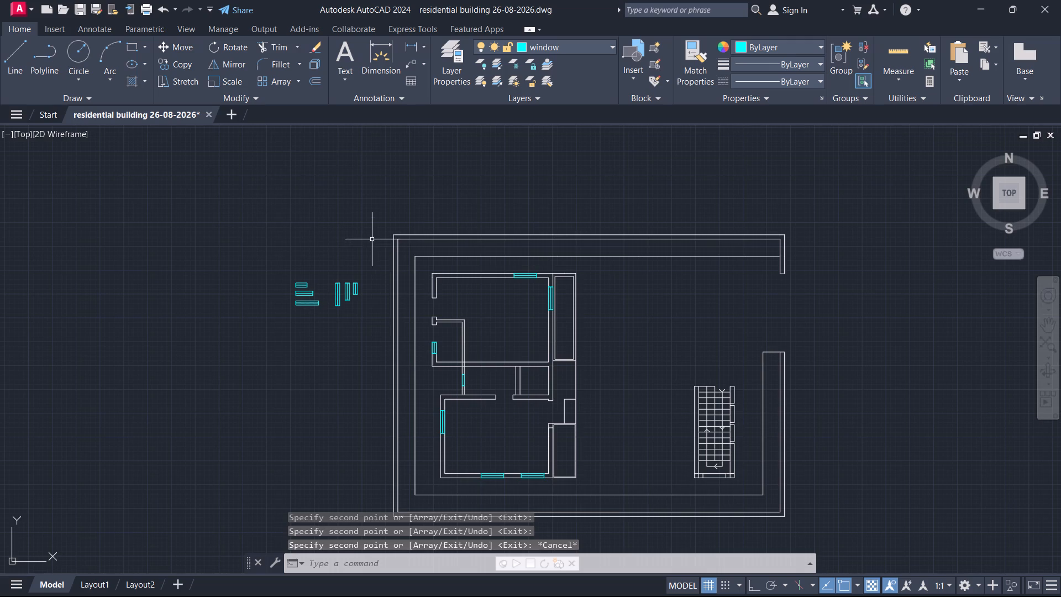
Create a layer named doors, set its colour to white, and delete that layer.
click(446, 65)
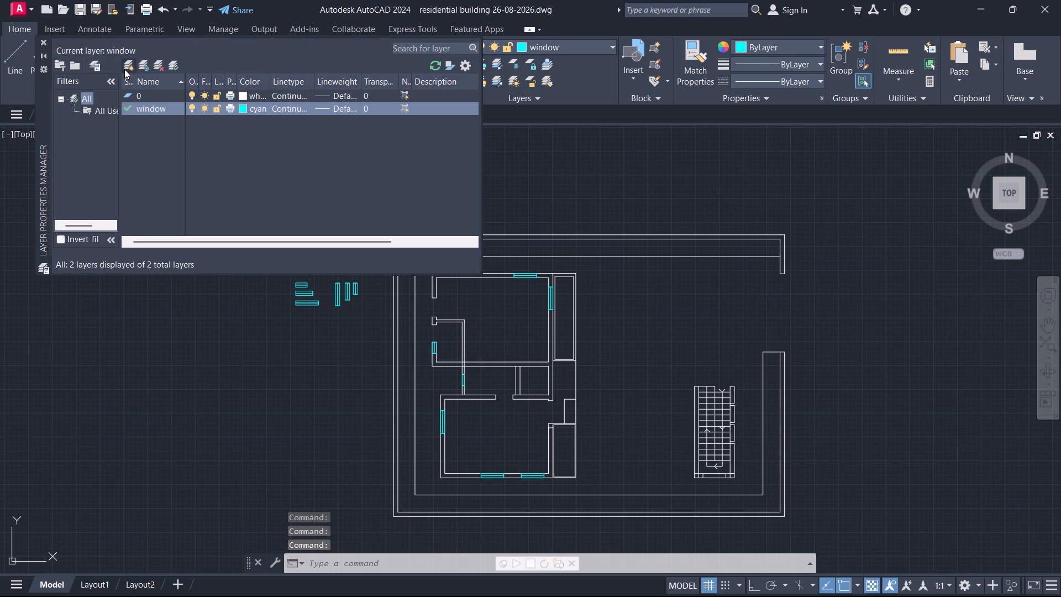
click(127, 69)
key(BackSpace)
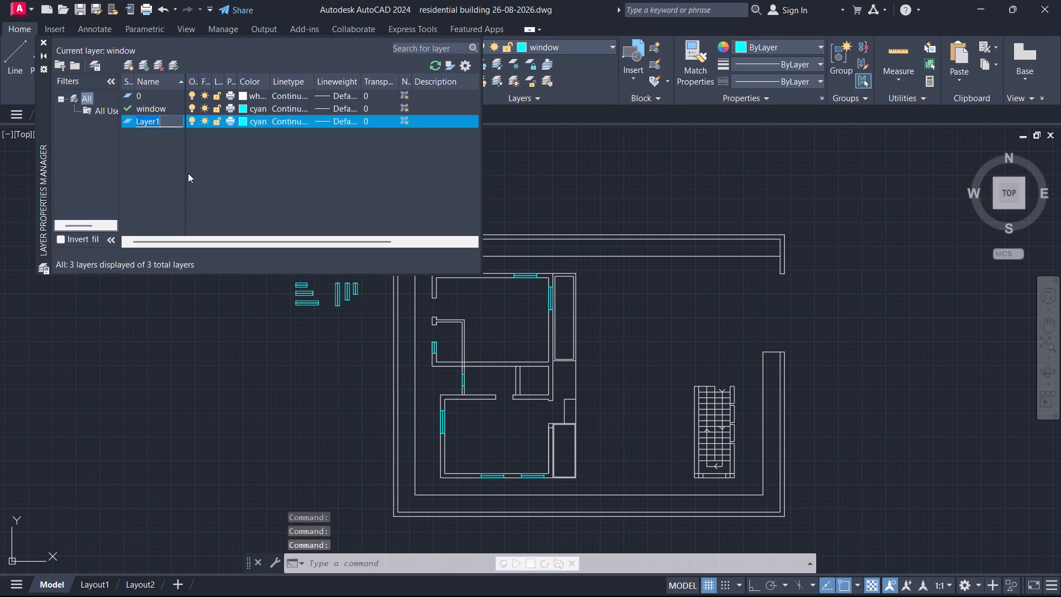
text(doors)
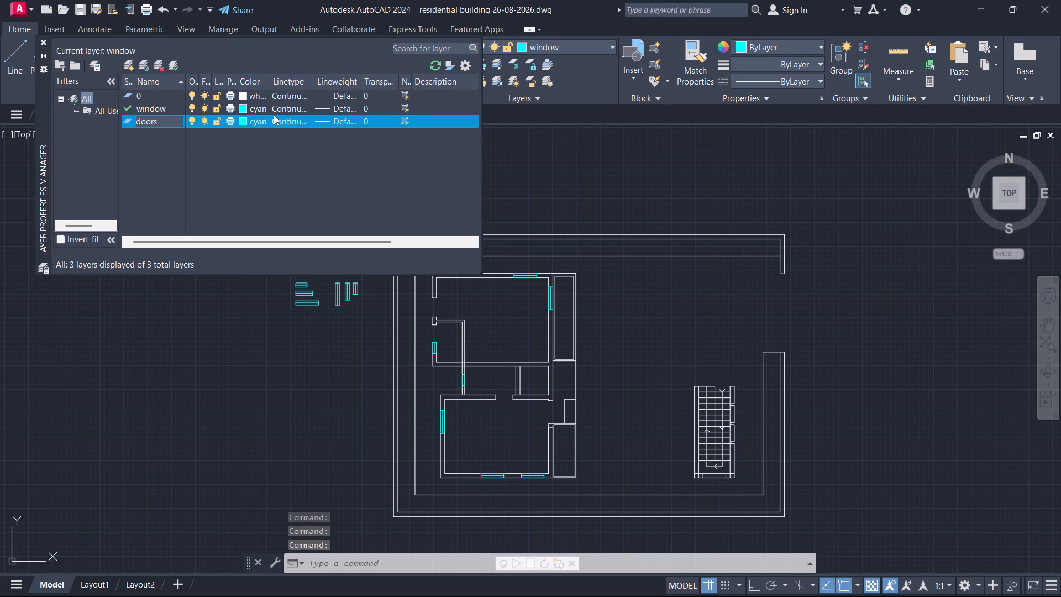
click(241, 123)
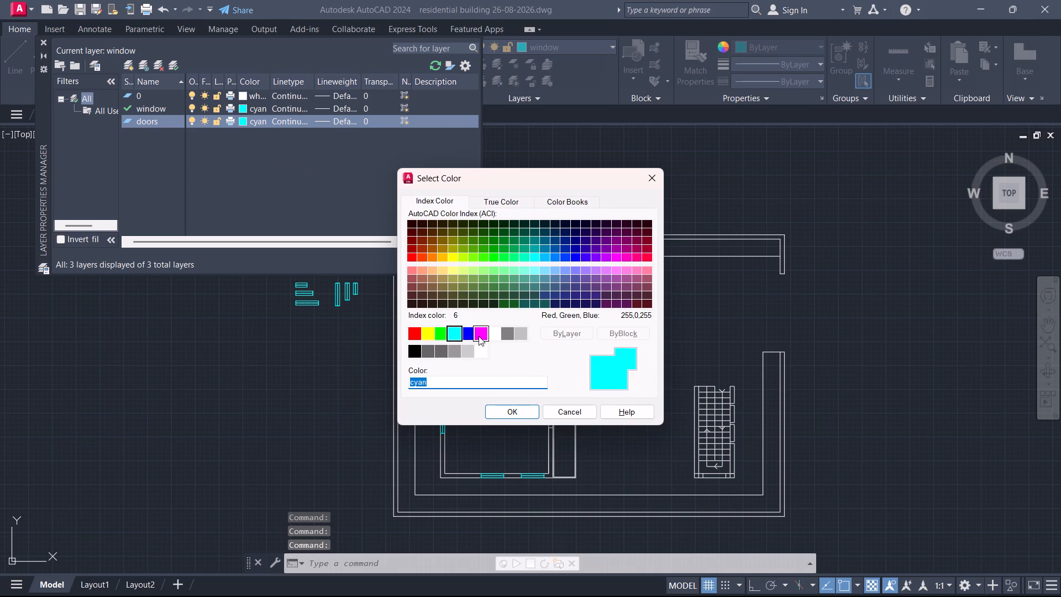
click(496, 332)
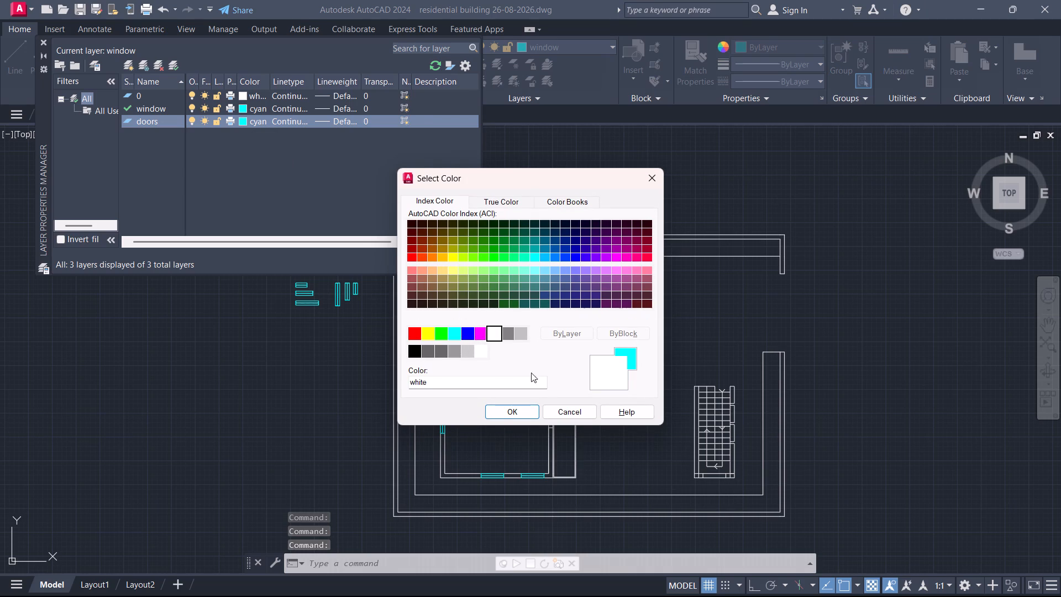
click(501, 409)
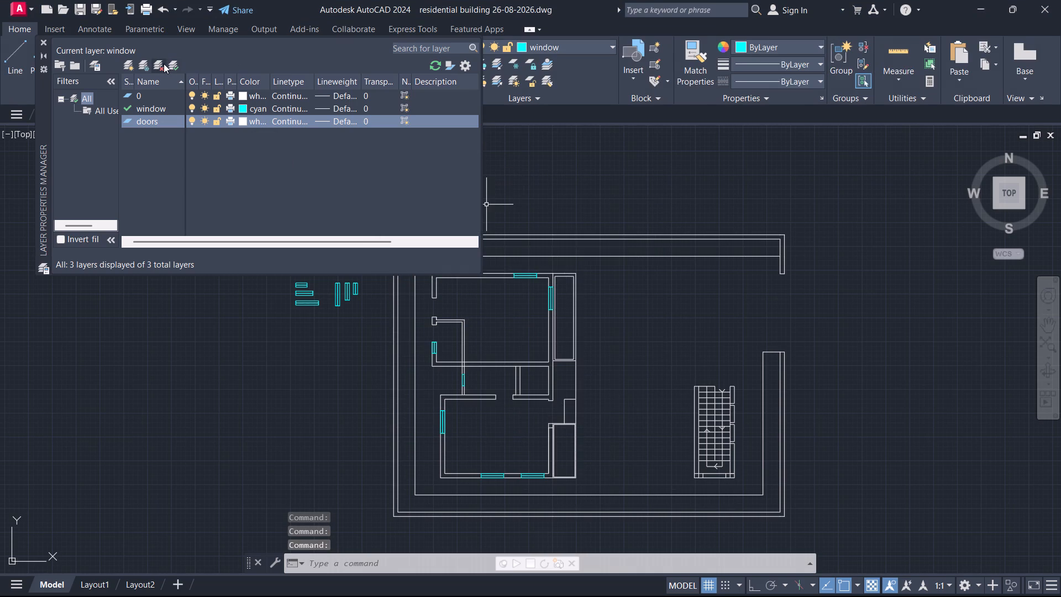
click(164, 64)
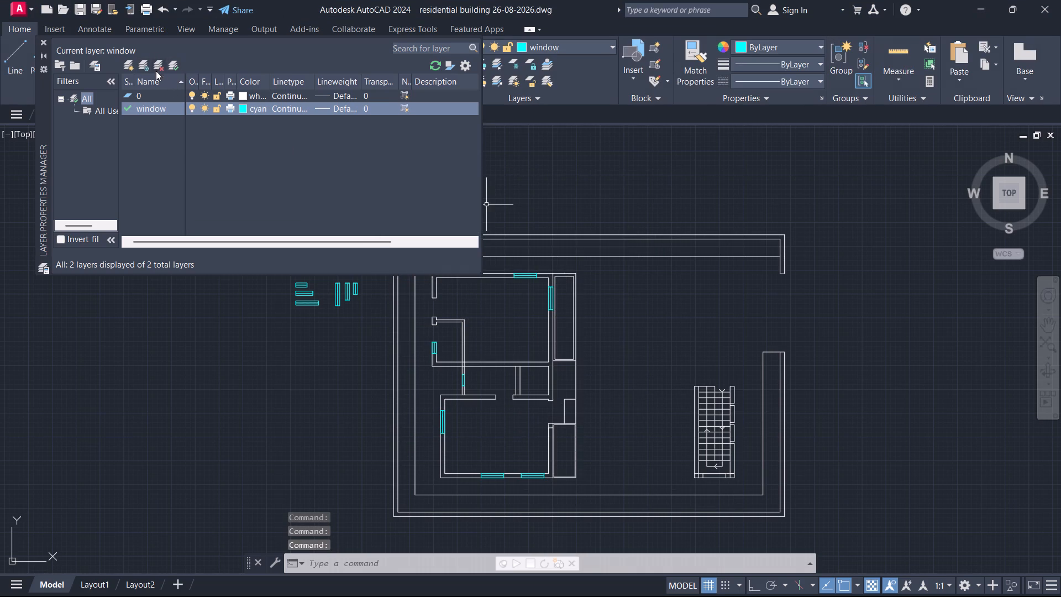
Create a layer named doors with the colour white and make it the current layer.
click(127, 66)
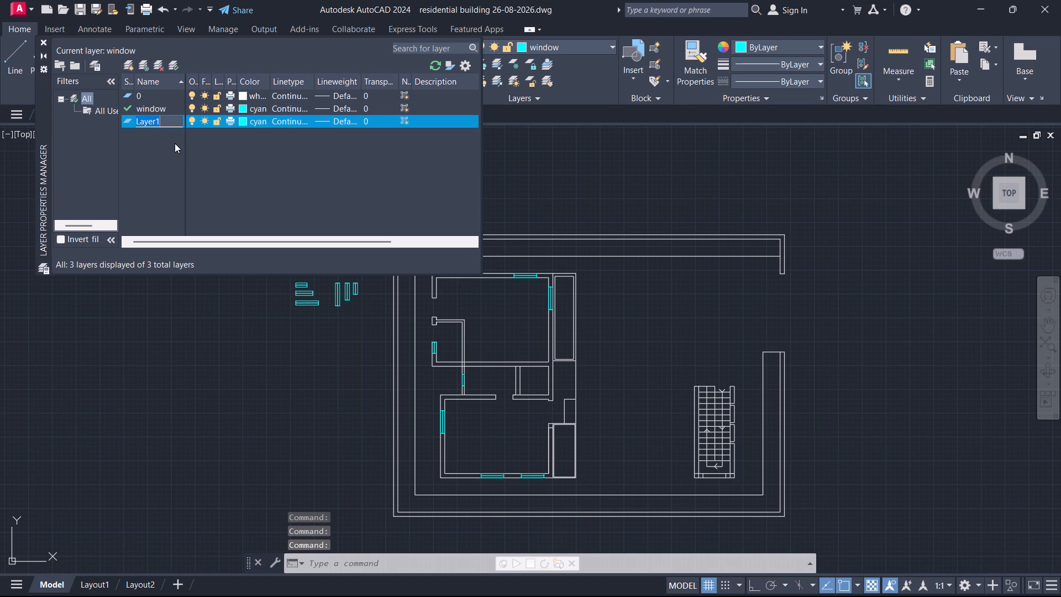
key(BackSpace)
text(doors)
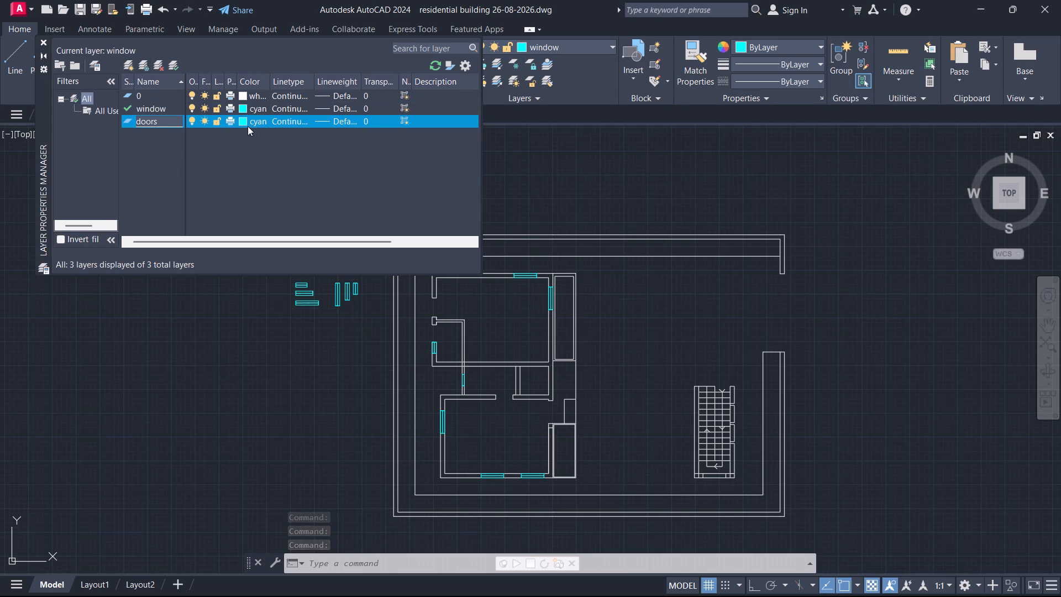
click(245, 124)
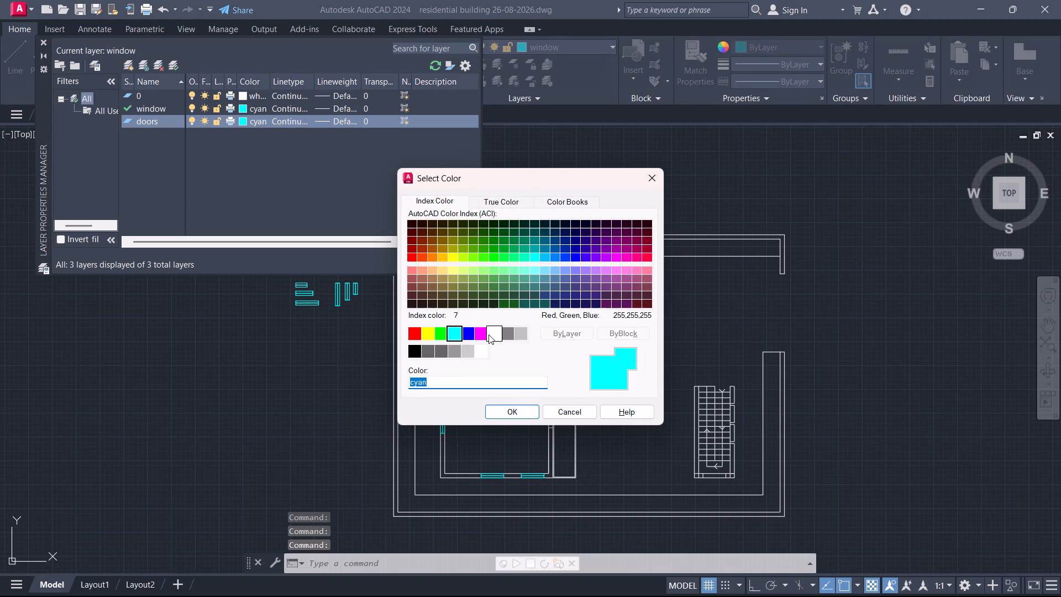
click(490, 334)
click(498, 416)
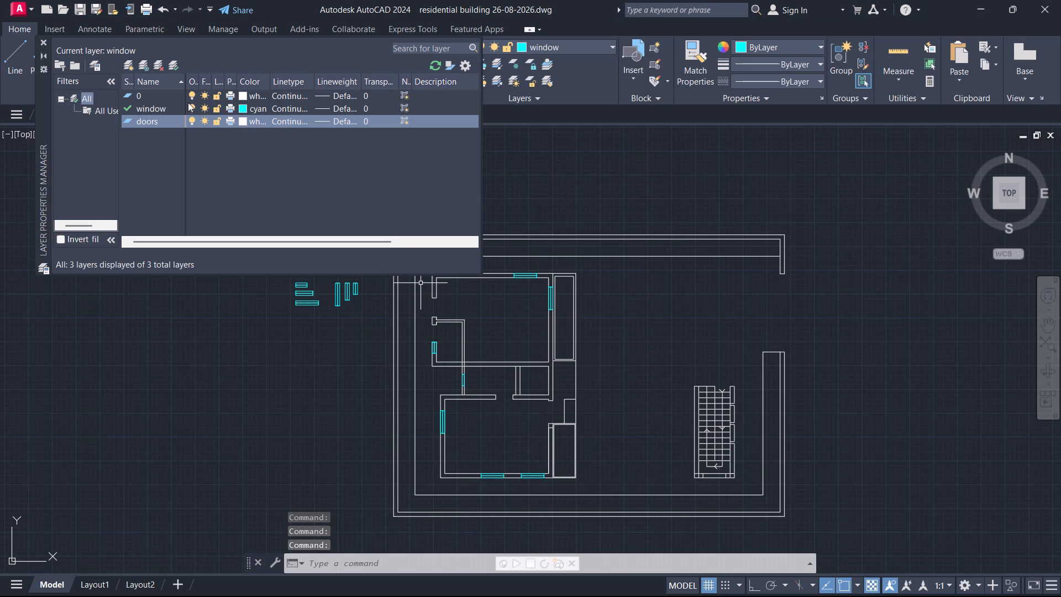
click(172, 66)
click(46, 35)
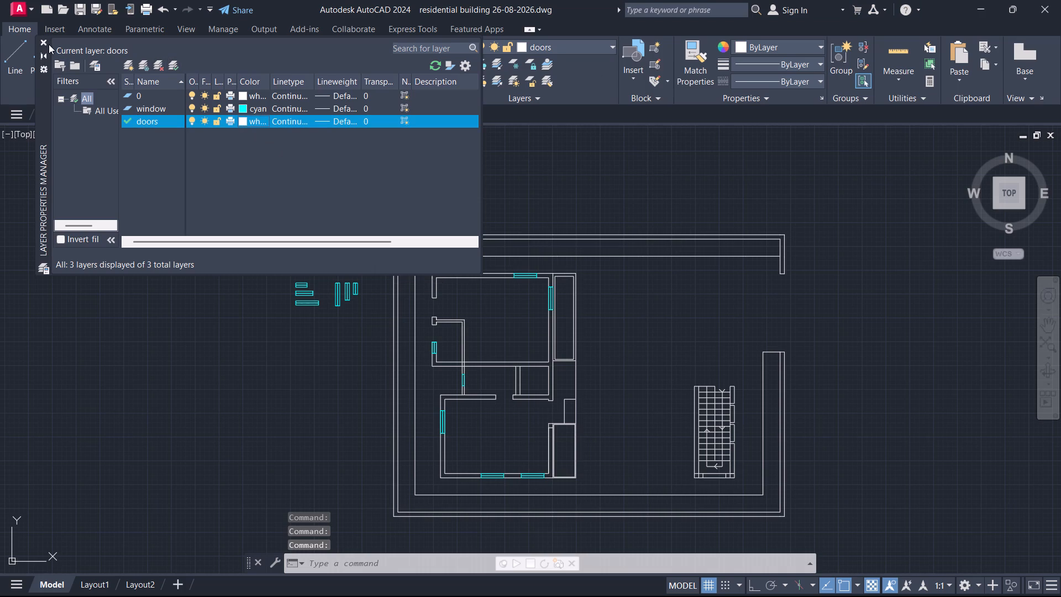
click(43, 41)
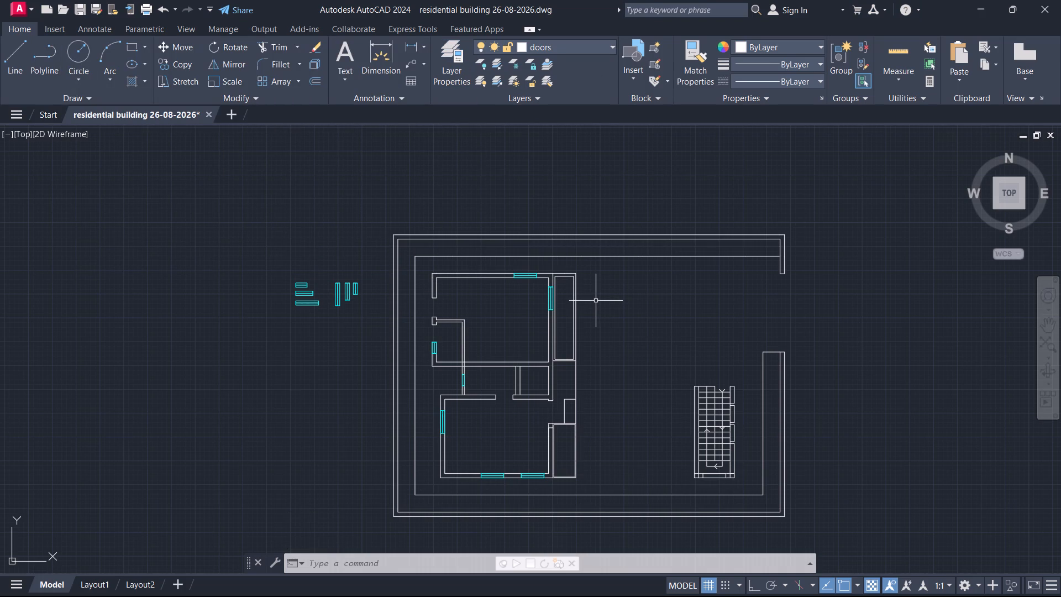
Insert the recently used dynamic Door block in the empty space below the spare window symbols outside the plan.
key(i)
key(Return)
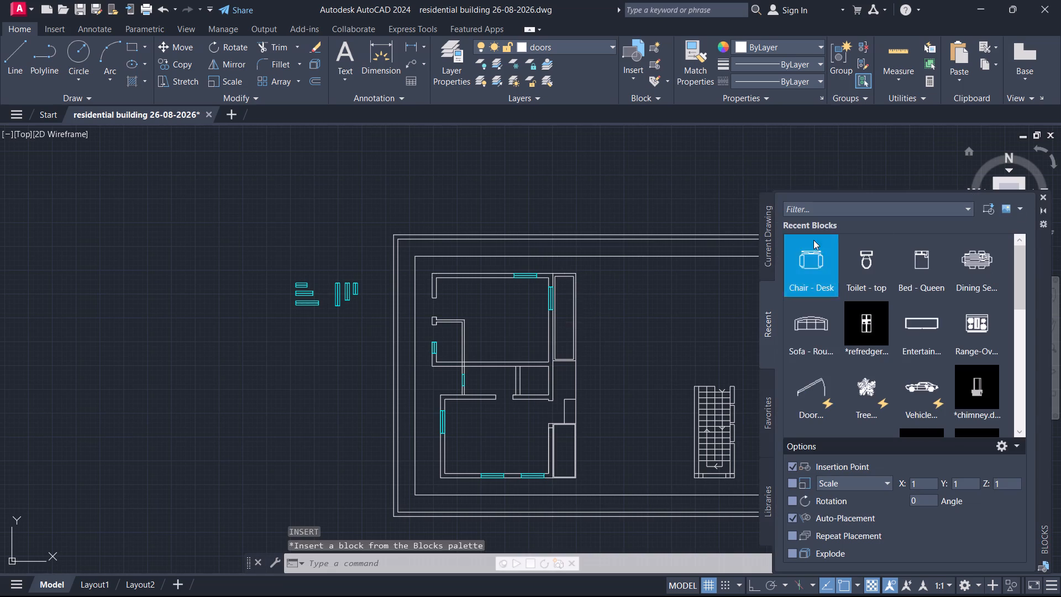
click(824, 392)
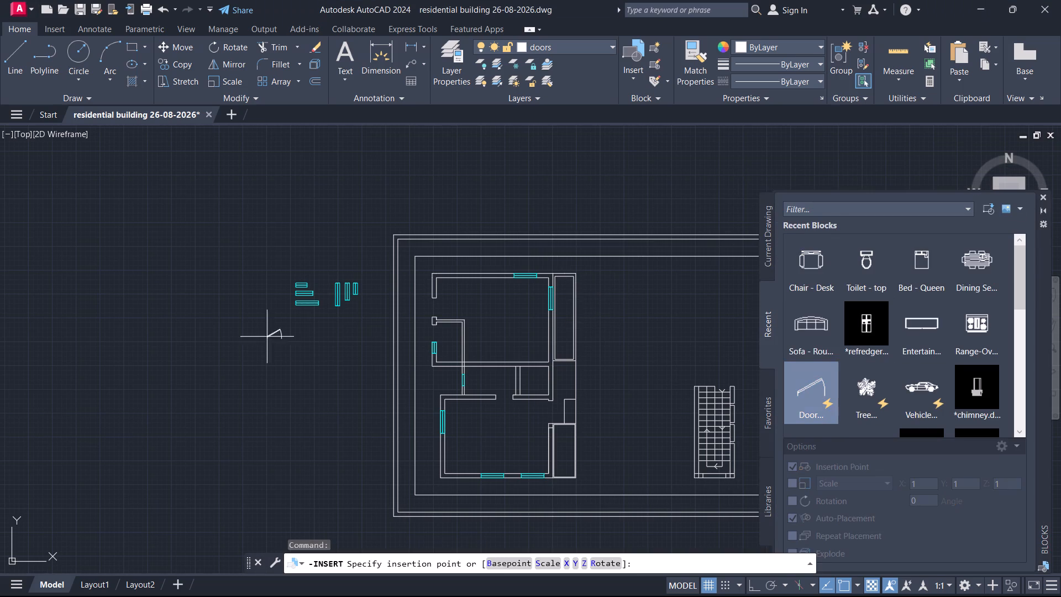
click(304, 349)
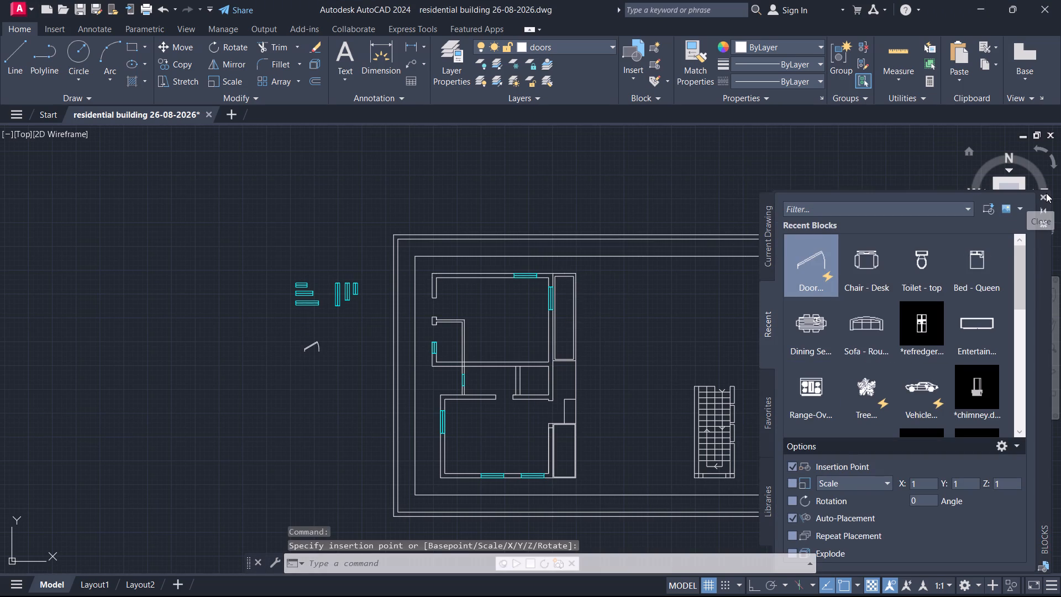
click(1046, 193)
Set the inserted door block beside the plan to Open 90º.
scroll(343, 350, up, 2)
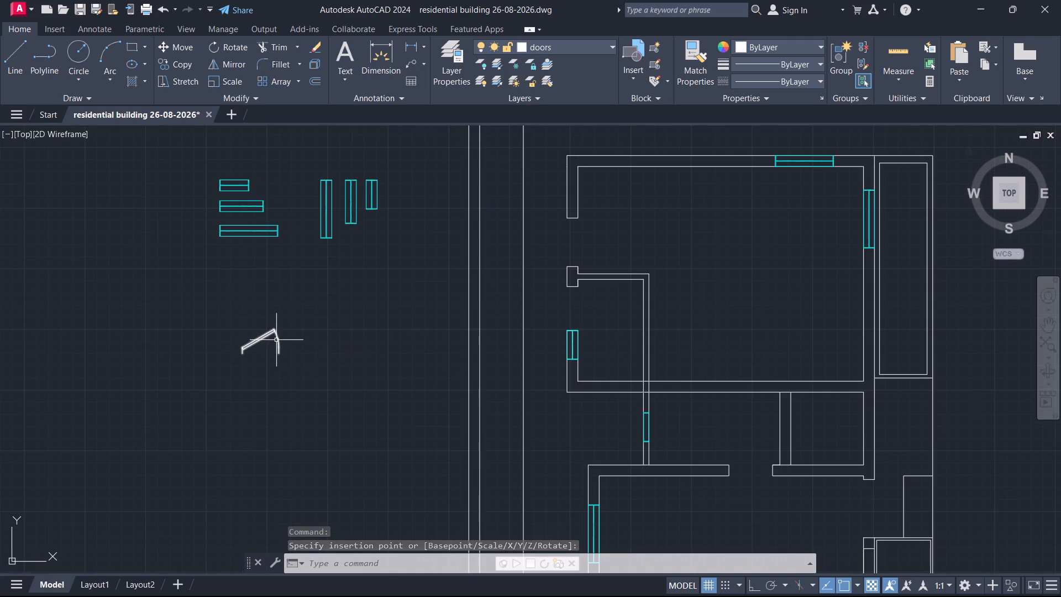
click(276, 340)
click(235, 328)
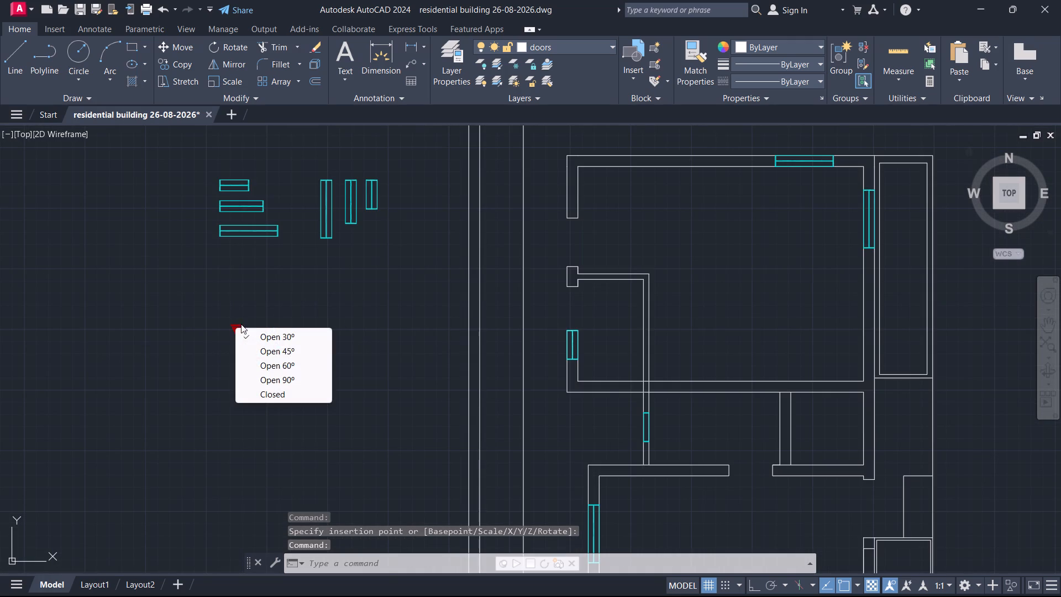
click(285, 374)
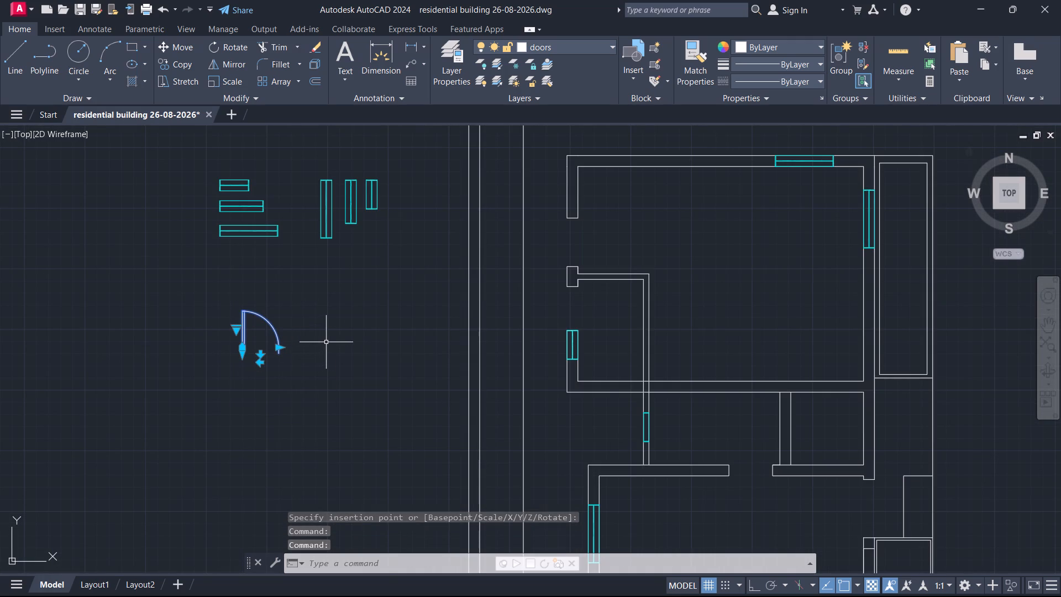
key(space)
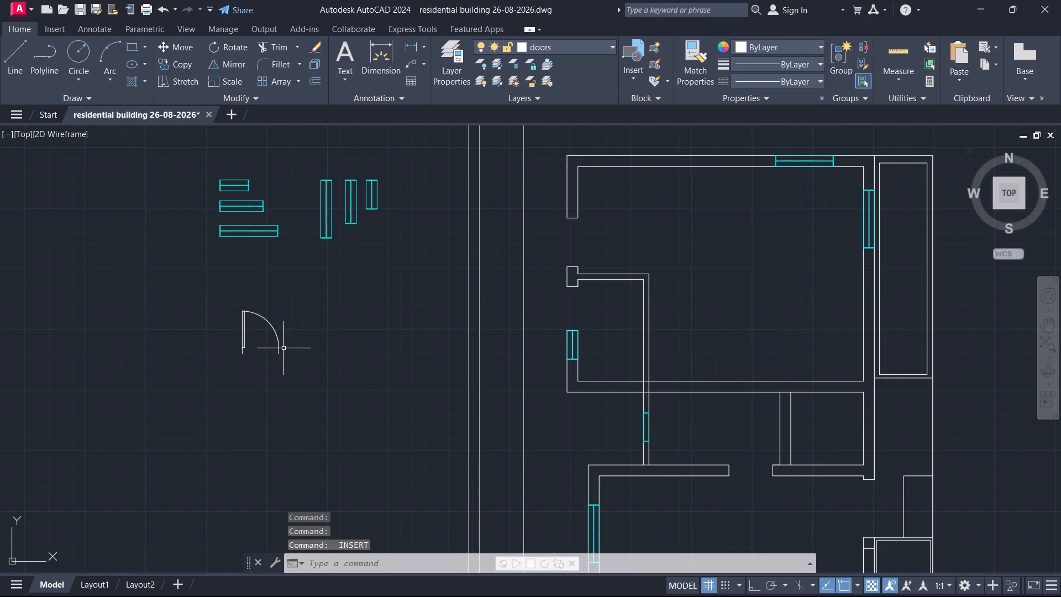
Copy the door from its lower hinge-side endpoint, placing one copy beside it and another in the empty space below.
click(282, 344)
click(226, 352)
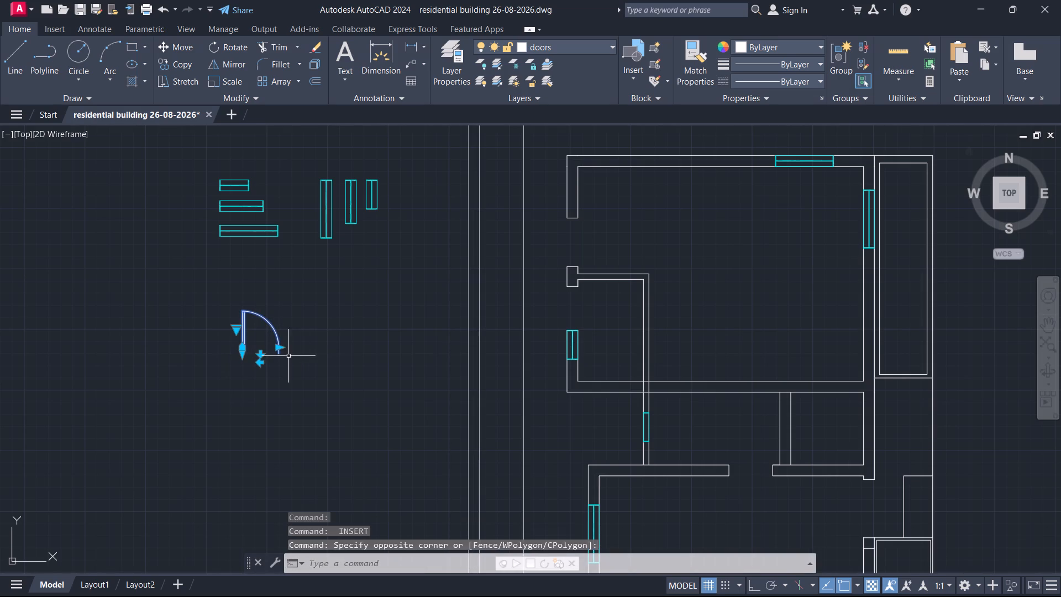
text(co)
key(Return)
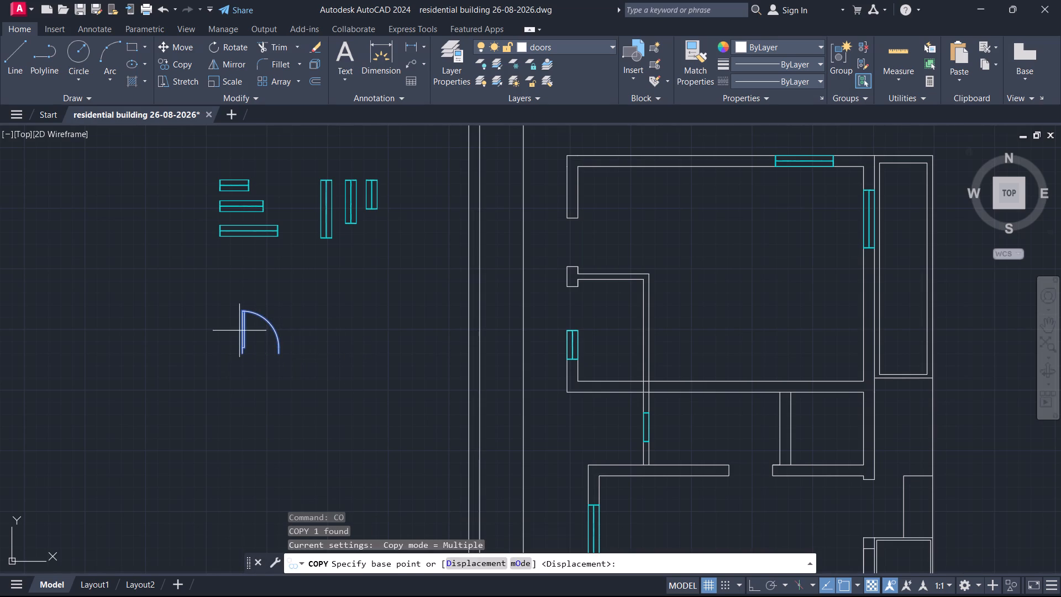
click(243, 359)
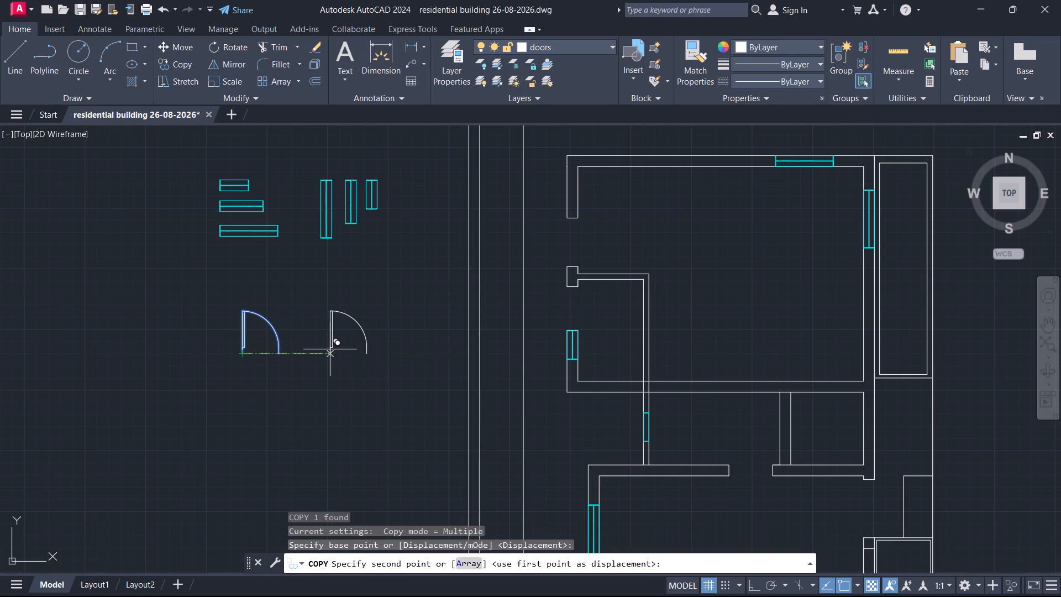
click(330, 349)
click(320, 454)
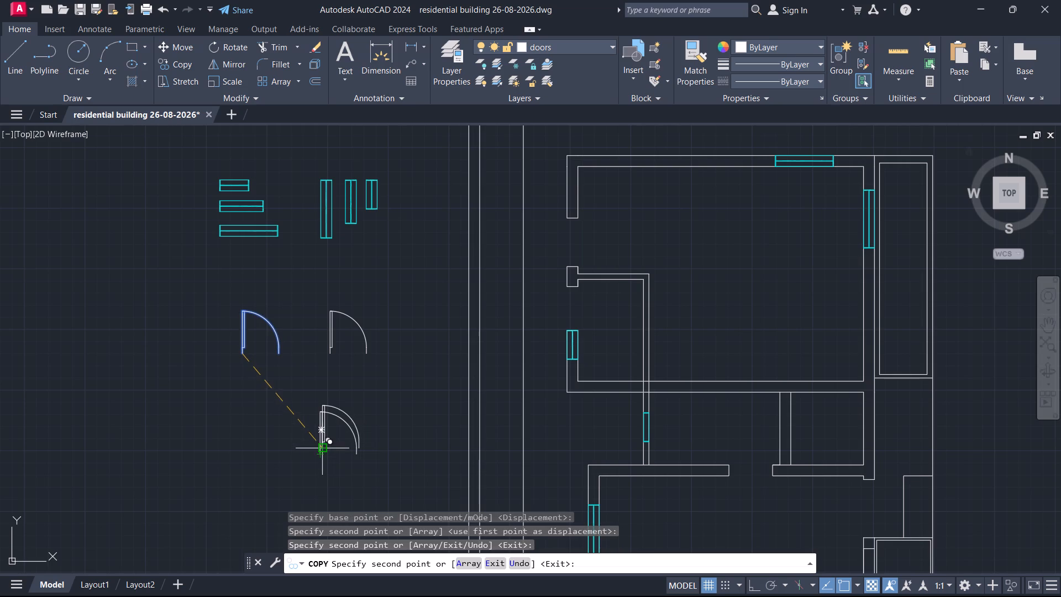
key(Escape)
Mirror the lower door copy about a vertical line through its free jamb end, keeping the original, to form a double door.
click(353, 437)
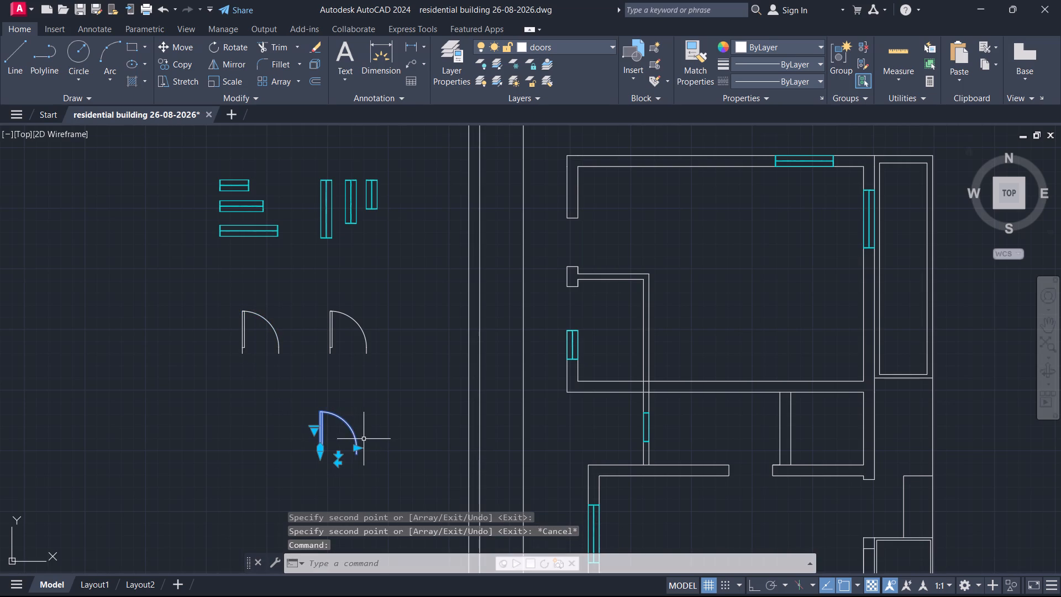
key(m)
key(i)
key(Return)
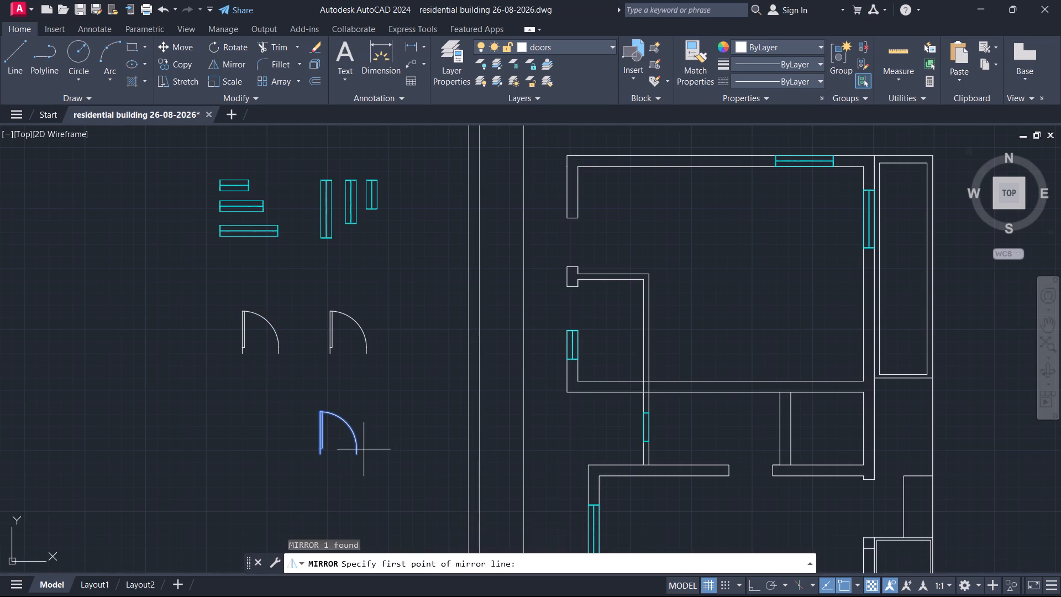
click(359, 454)
click(360, 399)
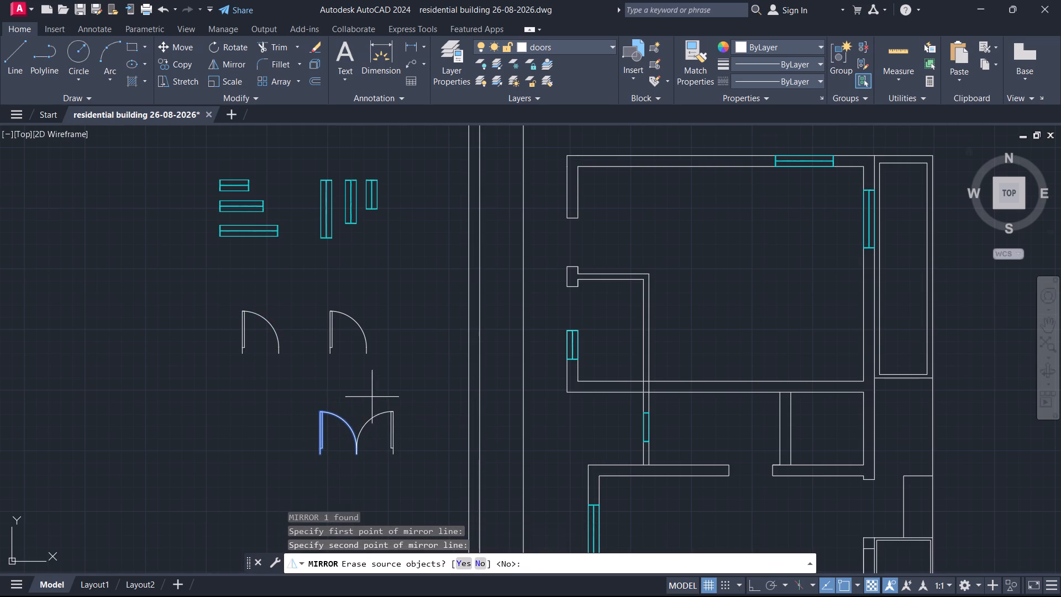
key(Return)
Scale both leaves of the double door by reference, using its full width as reference length and 4' as the new length.
drag(405, 421, 403, 421)
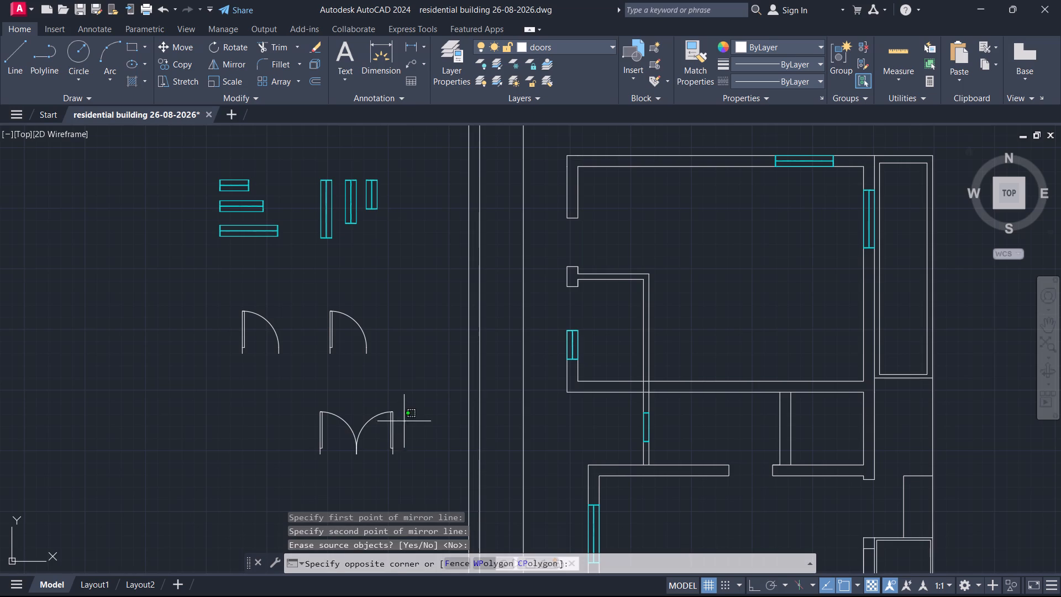
drag(403, 421, 374, 423)
click(277, 444)
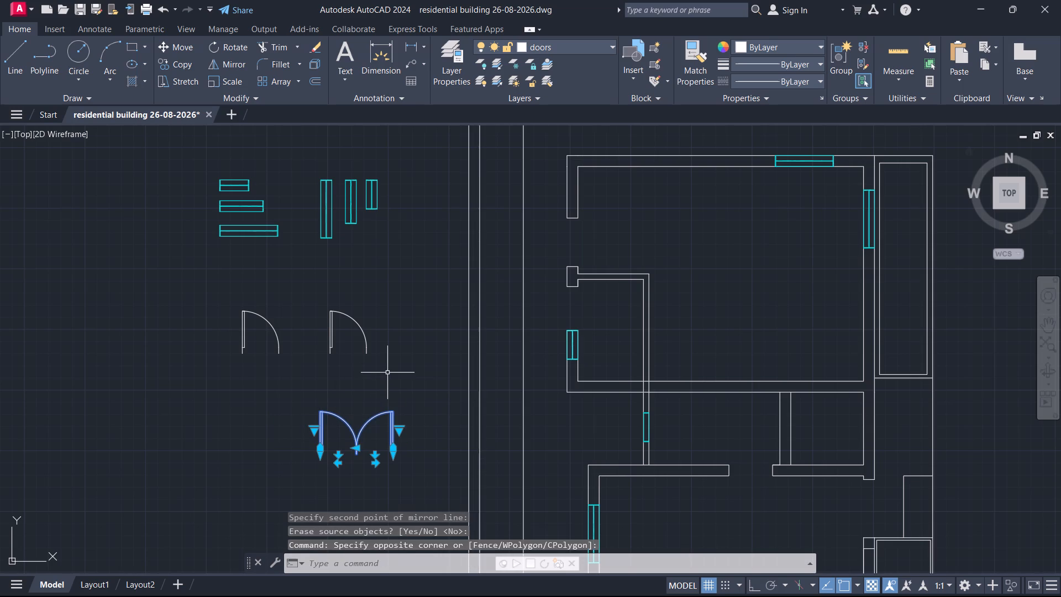
text(sc)
key(Return)
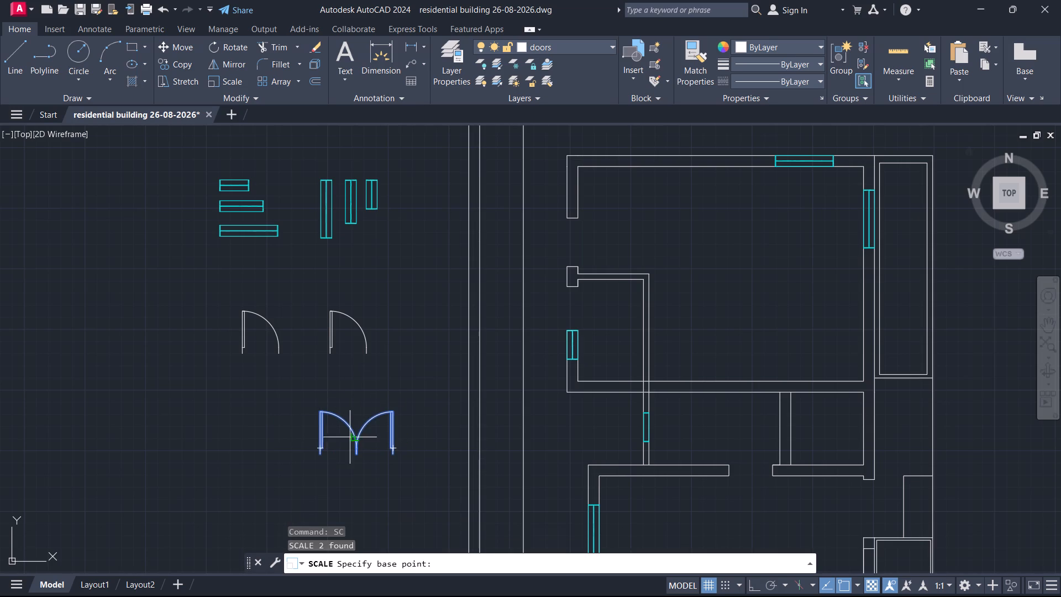
click(323, 458)
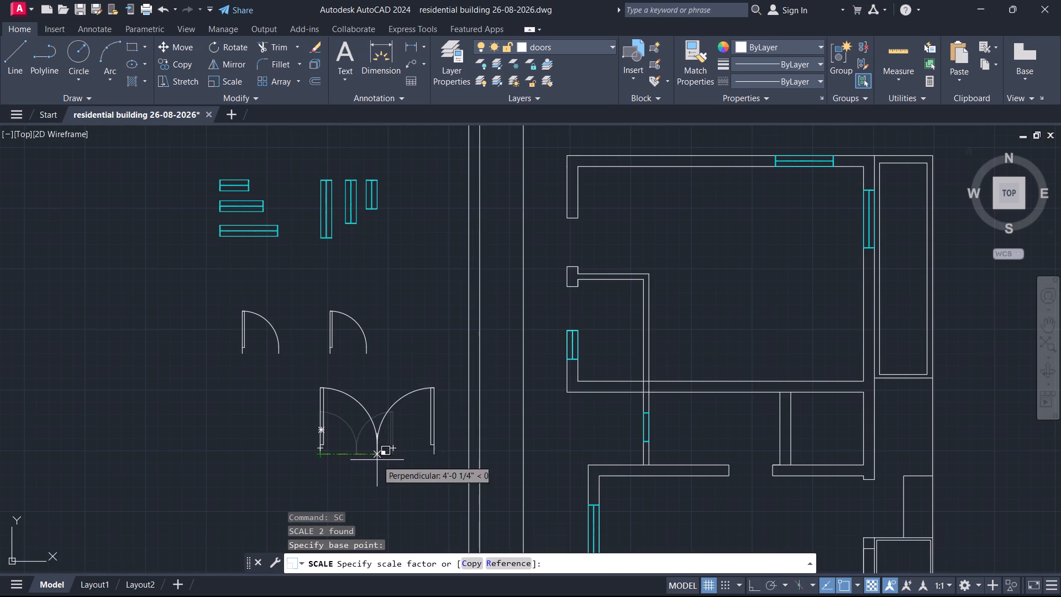
key(r)
key(Return)
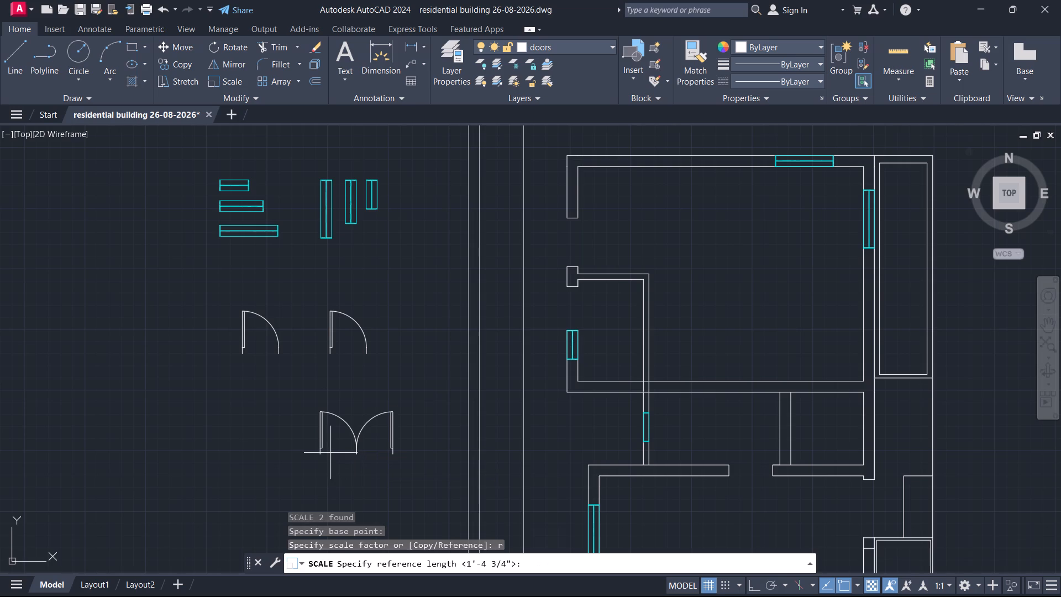
click(320, 456)
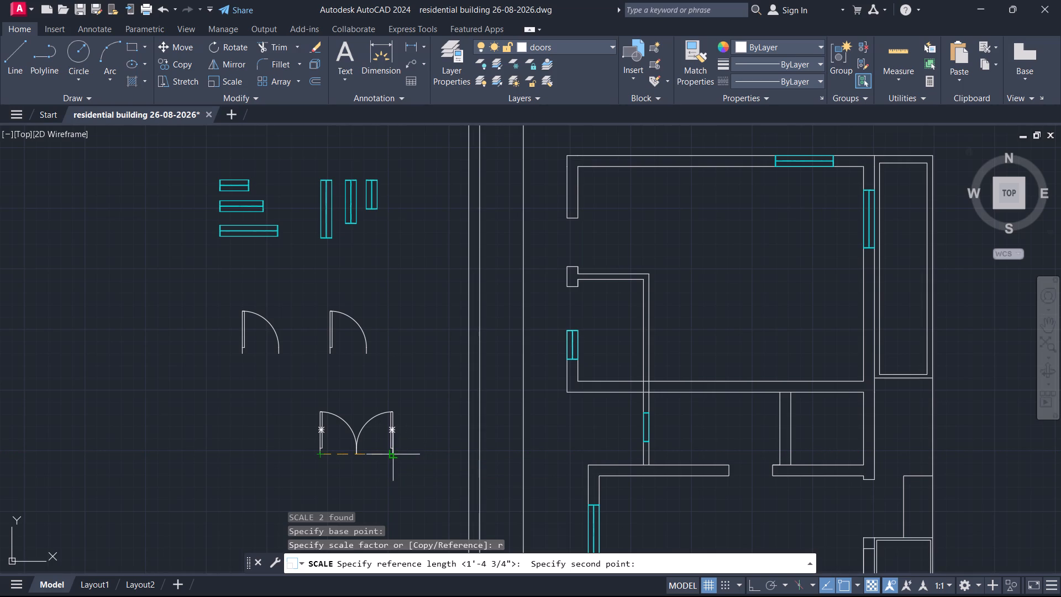
click(395, 453)
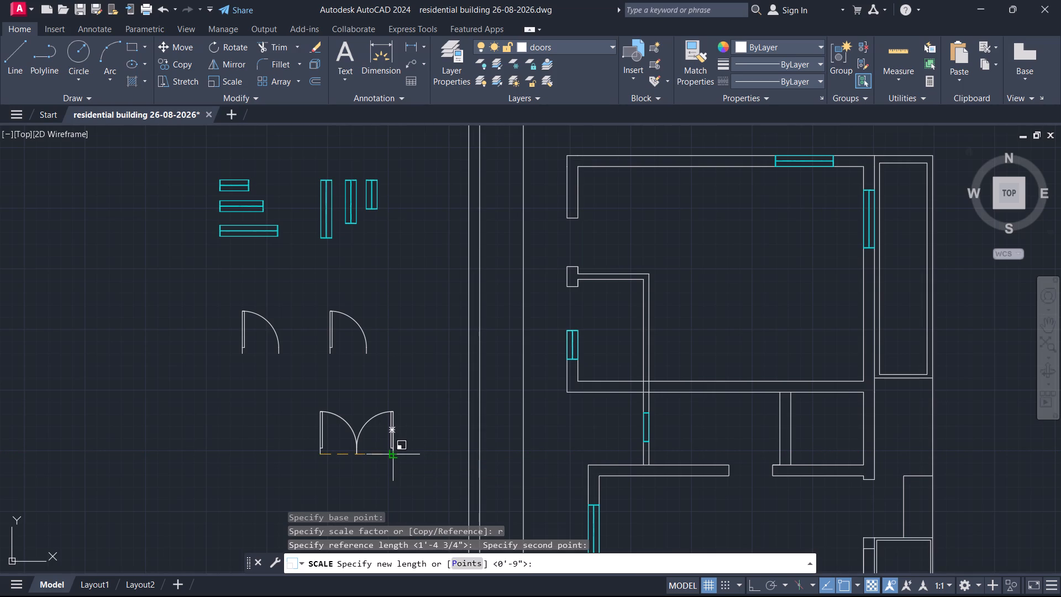
text(4')
key(Return)
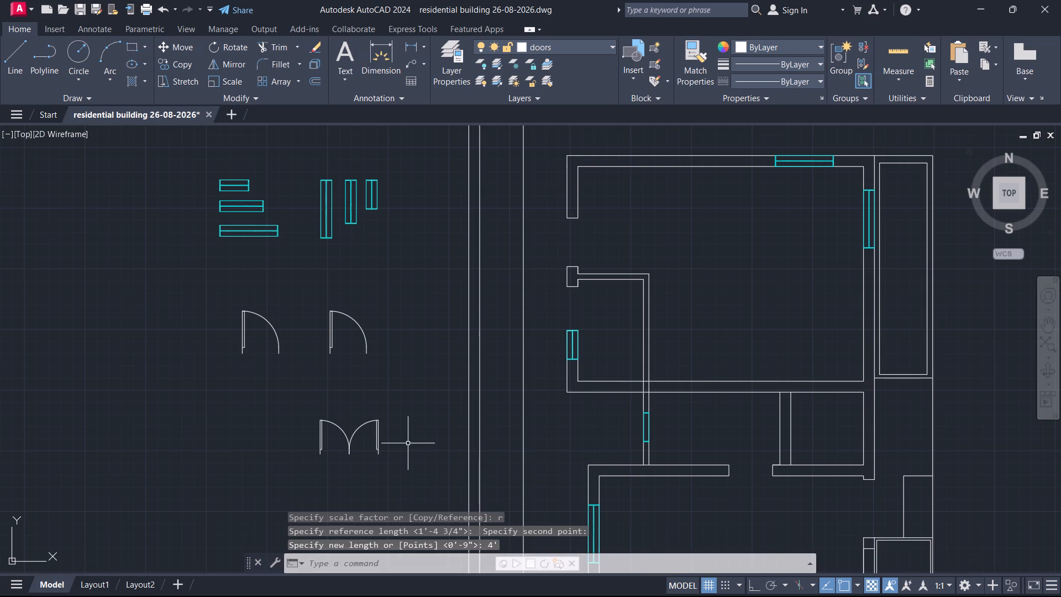
Scale the original single door by reference from its lower hinge-side endpoint to a new width of 3'.
click(272, 326)
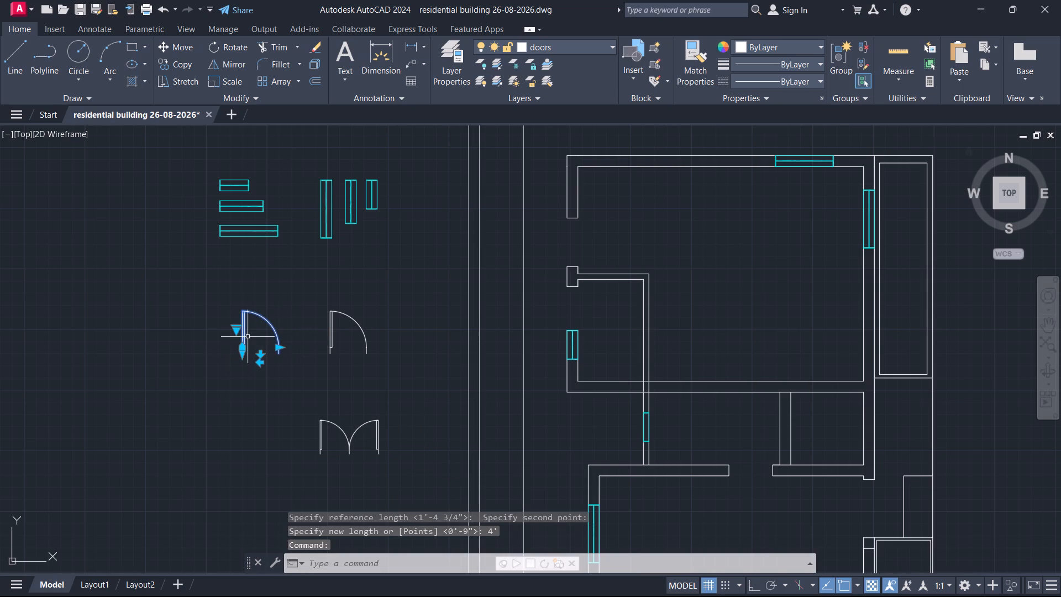
text(sc)
key(Return)
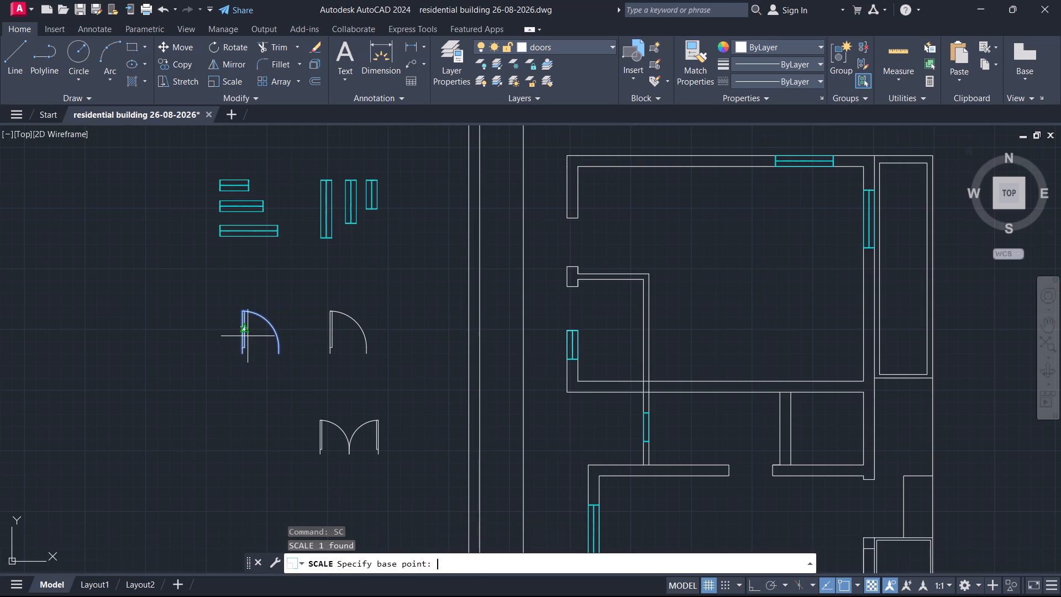
scroll(239, 350, up, 2)
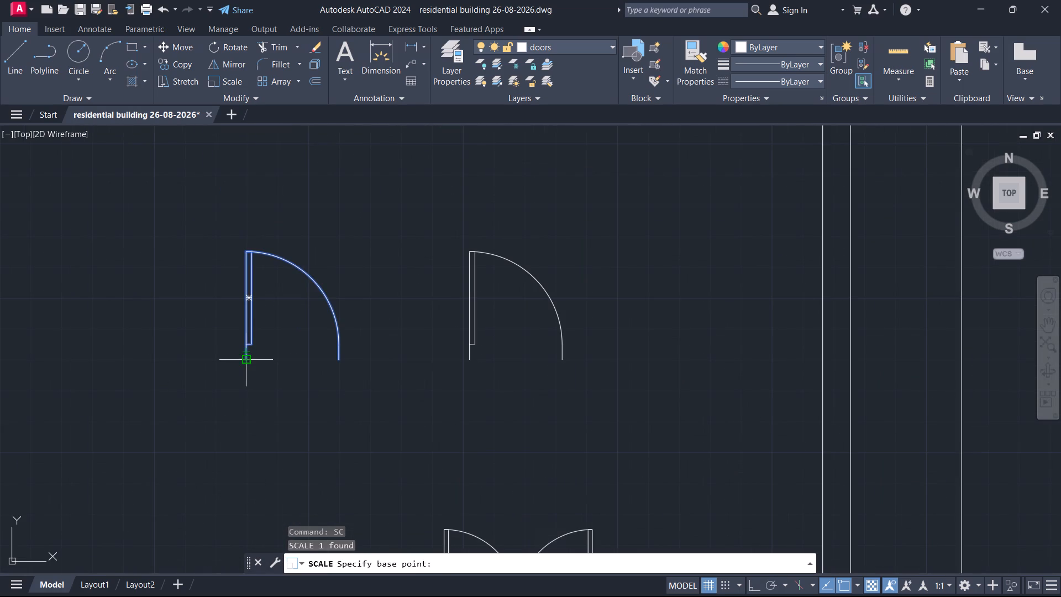
click(250, 361)
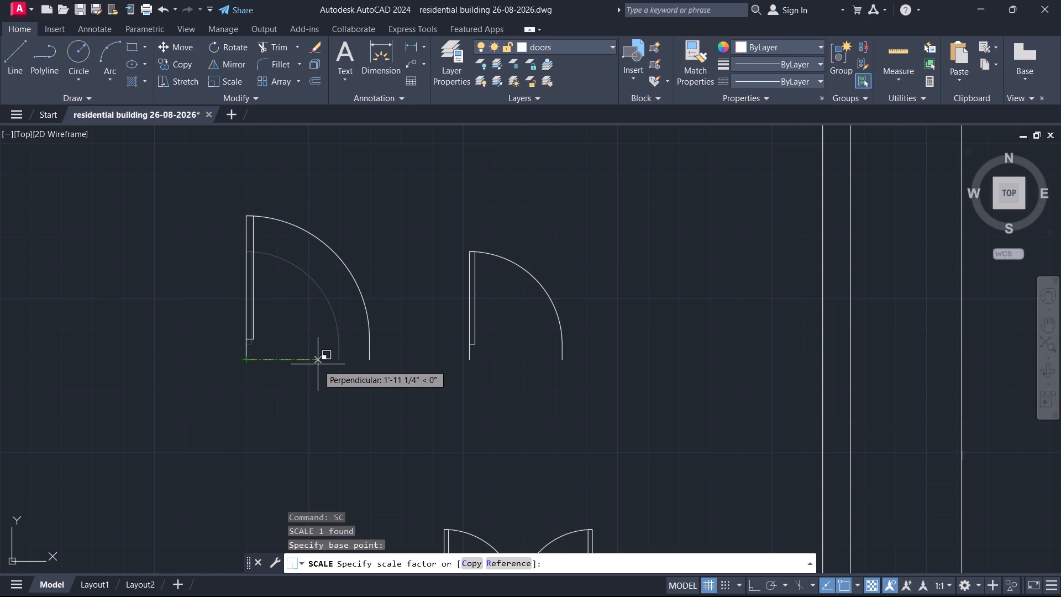
key(r)
key(Return)
click(246, 361)
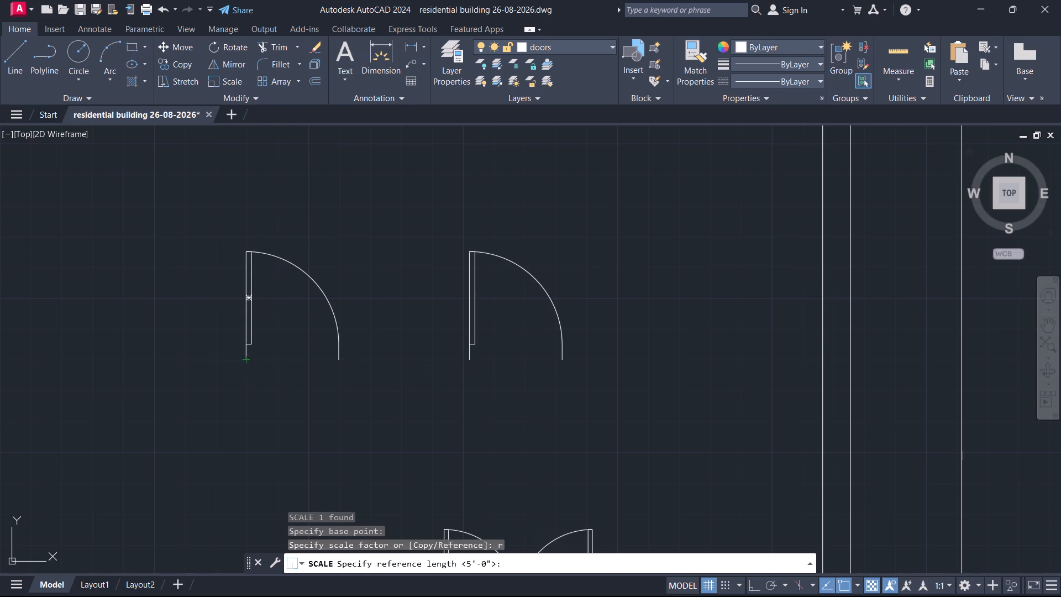
click(342, 359)
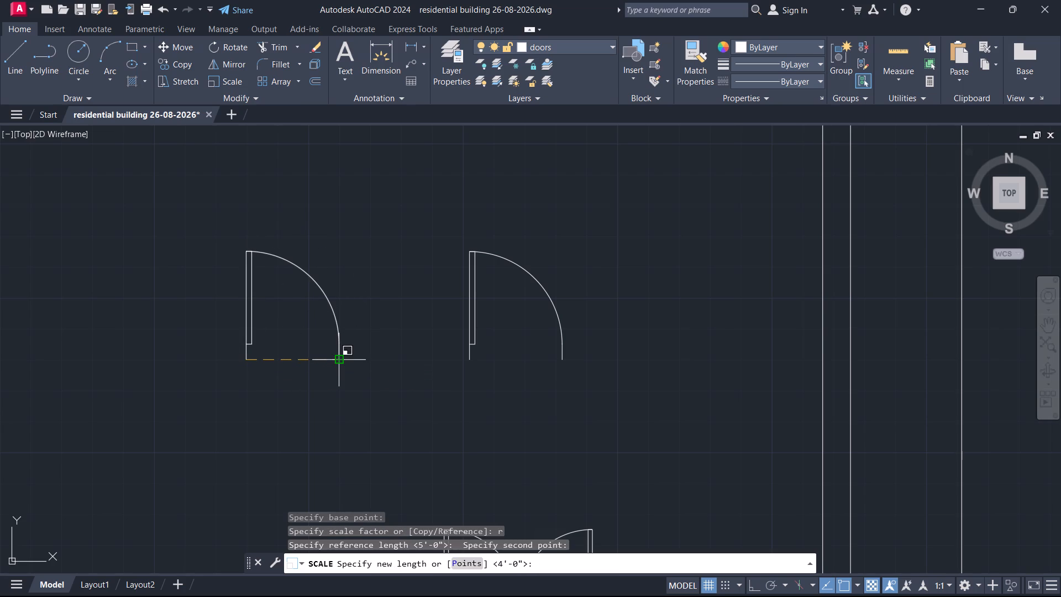
text(3')
key(Return)
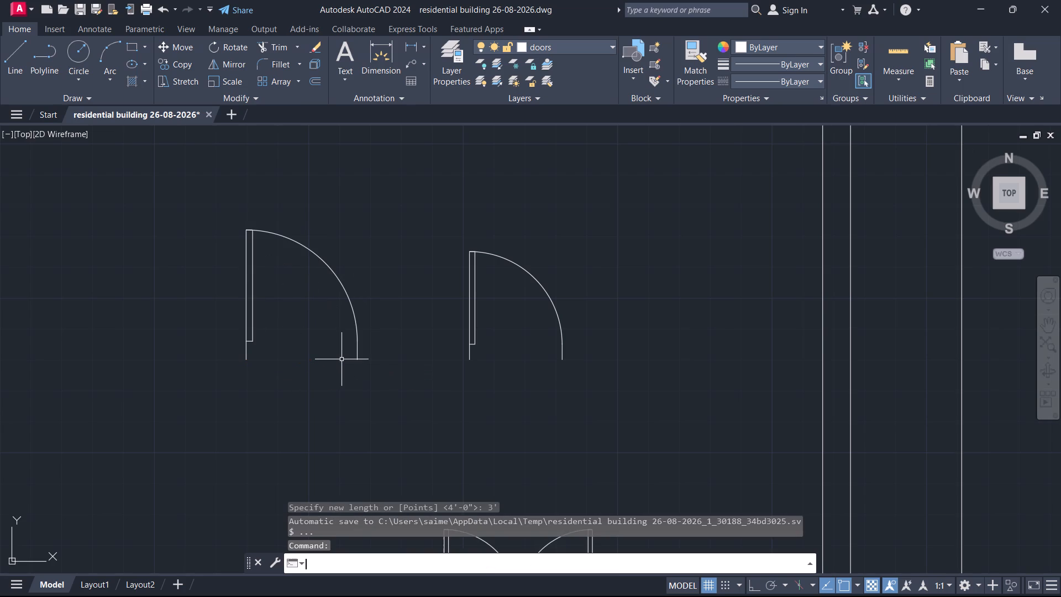
Scale the single-door copy beside it by reference from its lower hinge-side endpoint to a new width of 3'6".
click(523, 266)
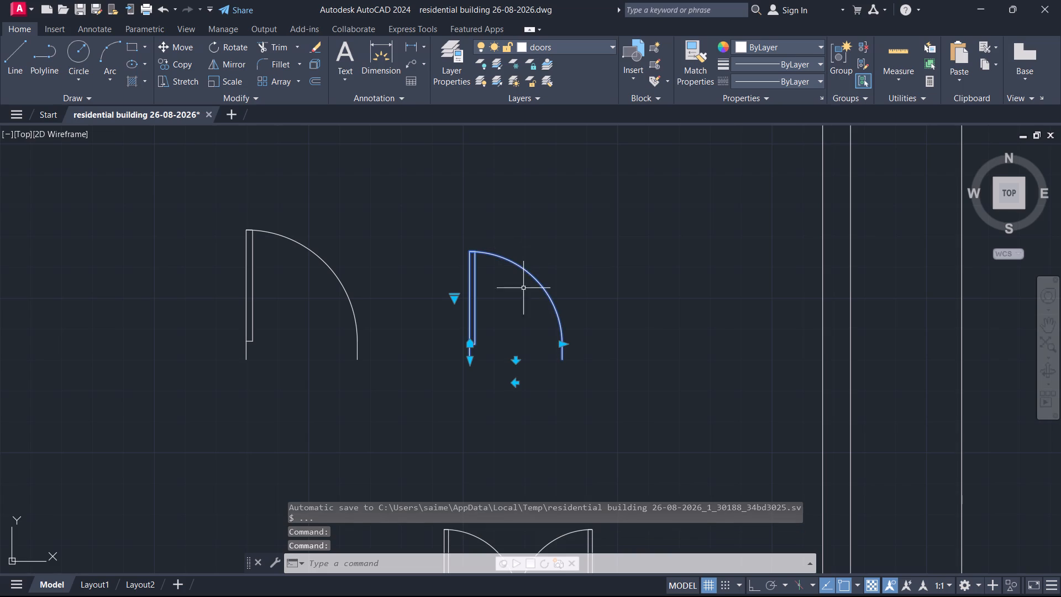
text(sc)
key(Return)
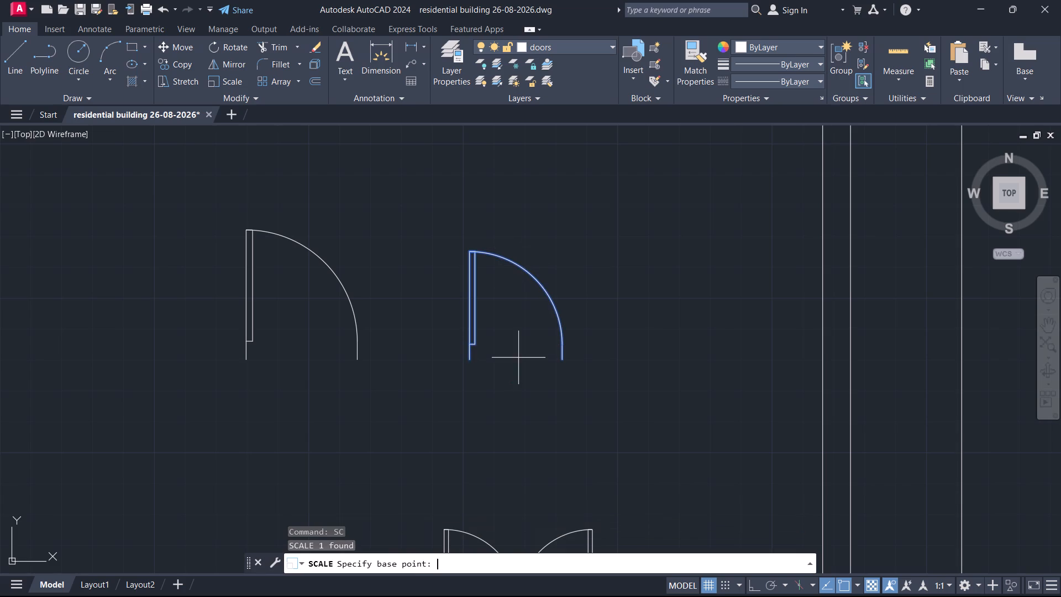
click(472, 363)
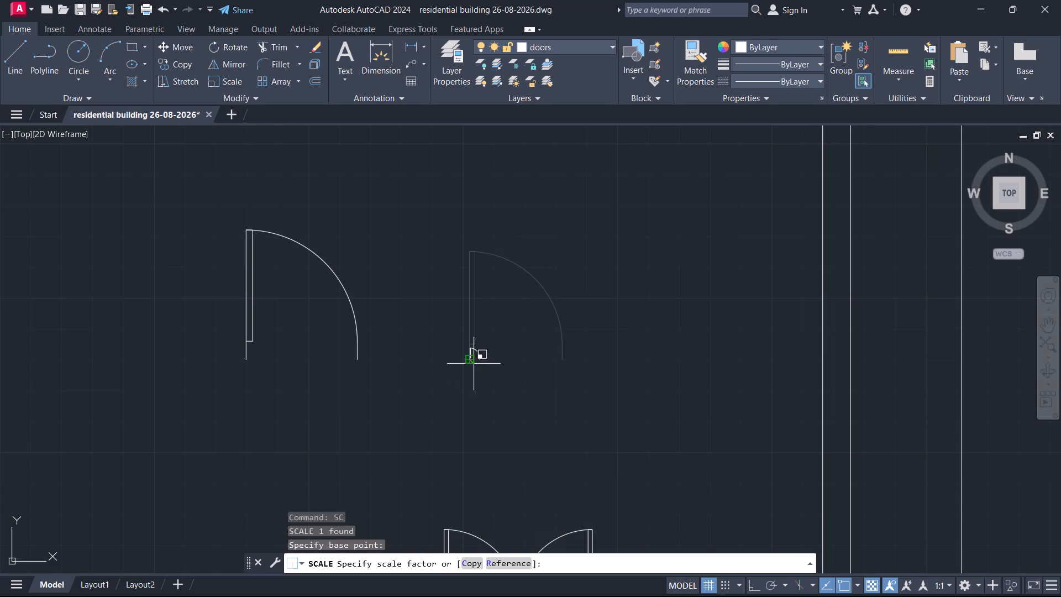
key(r)
key(Return)
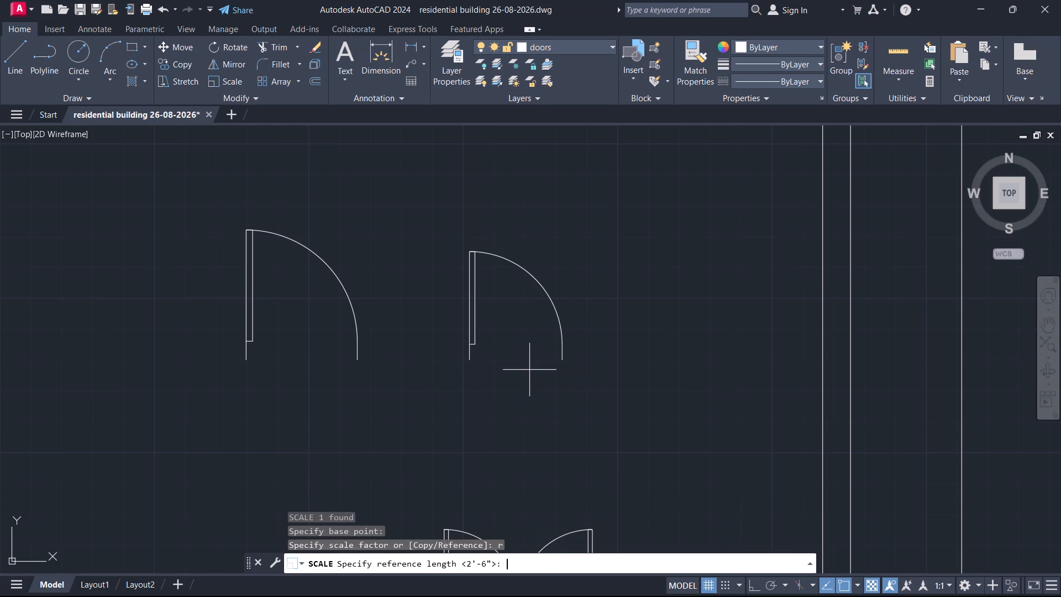
click(475, 361)
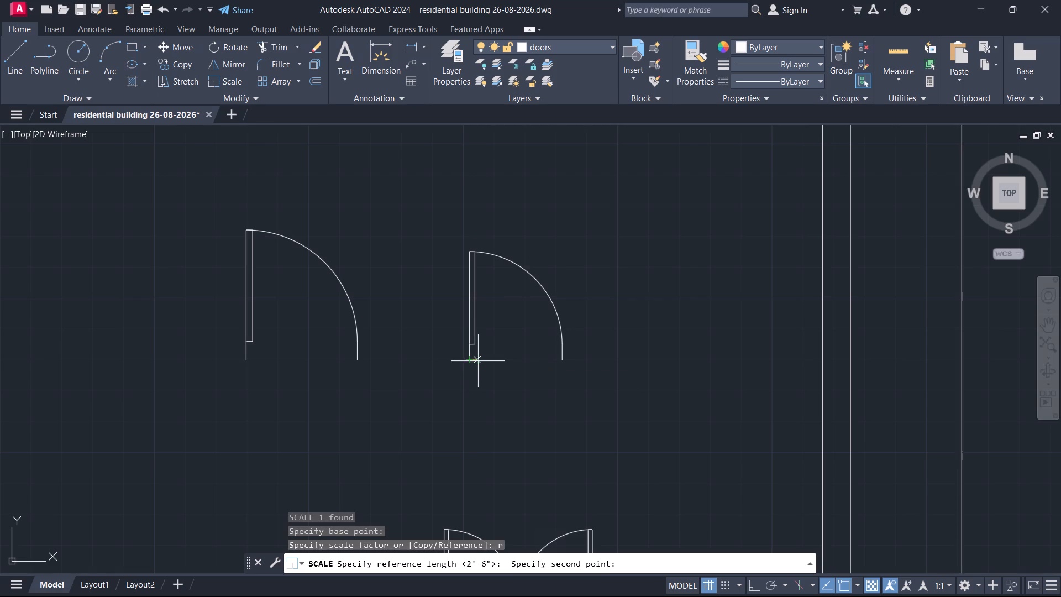
click(563, 360)
key(3)
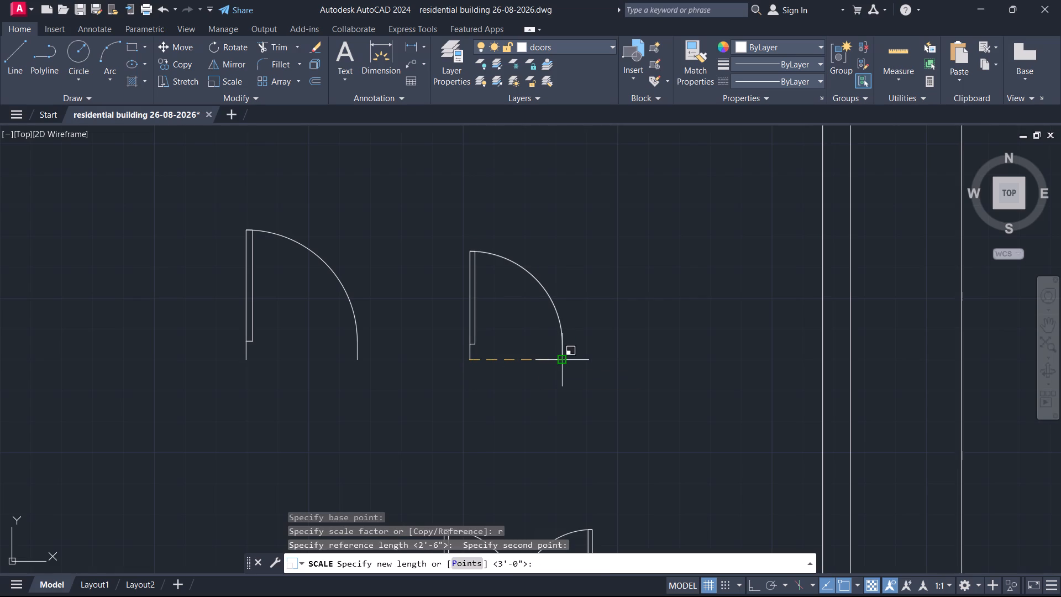
text('6")
key(Return)
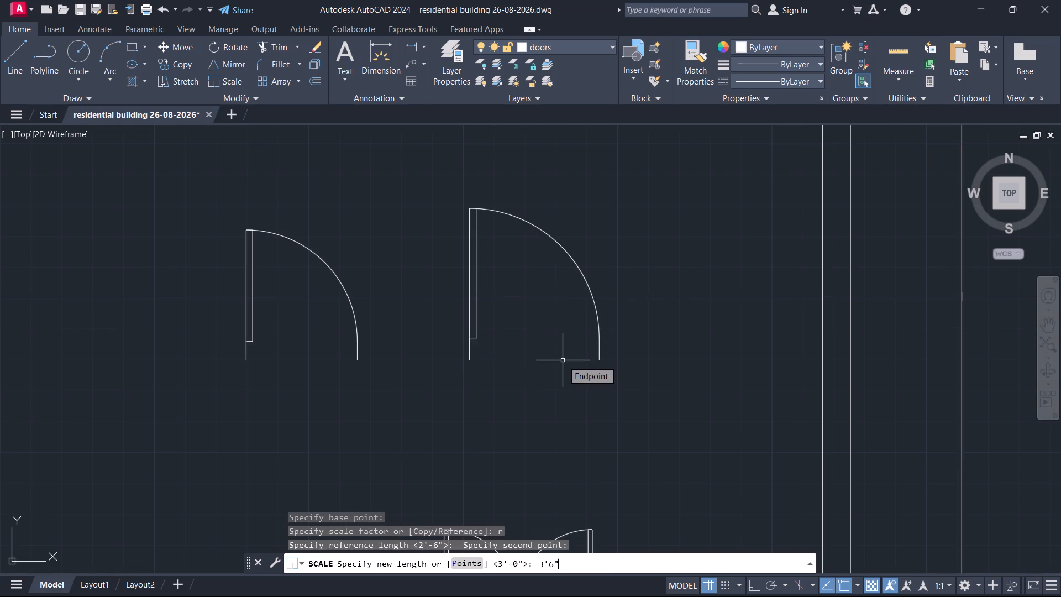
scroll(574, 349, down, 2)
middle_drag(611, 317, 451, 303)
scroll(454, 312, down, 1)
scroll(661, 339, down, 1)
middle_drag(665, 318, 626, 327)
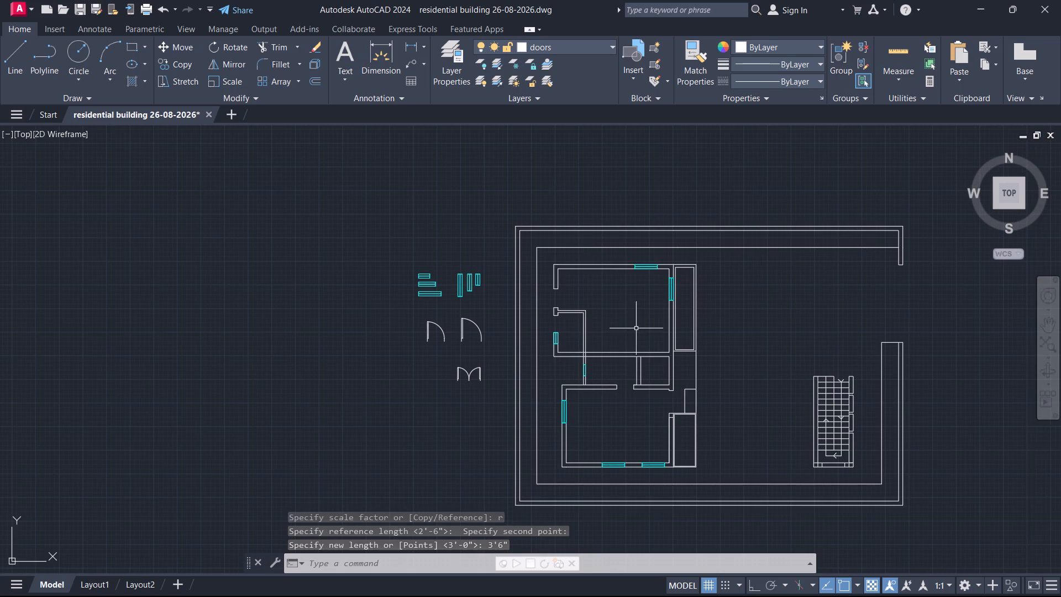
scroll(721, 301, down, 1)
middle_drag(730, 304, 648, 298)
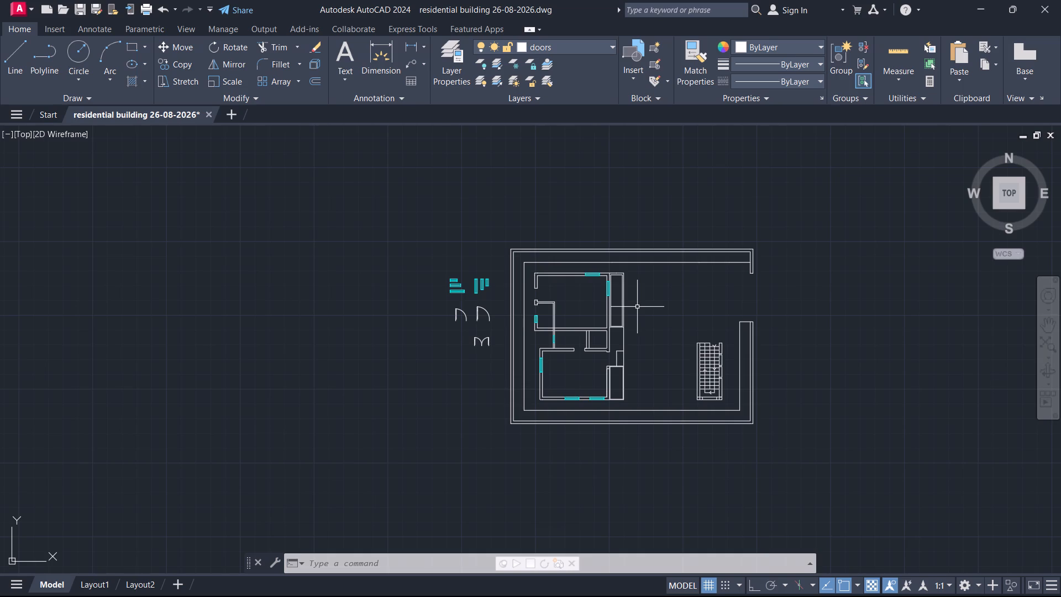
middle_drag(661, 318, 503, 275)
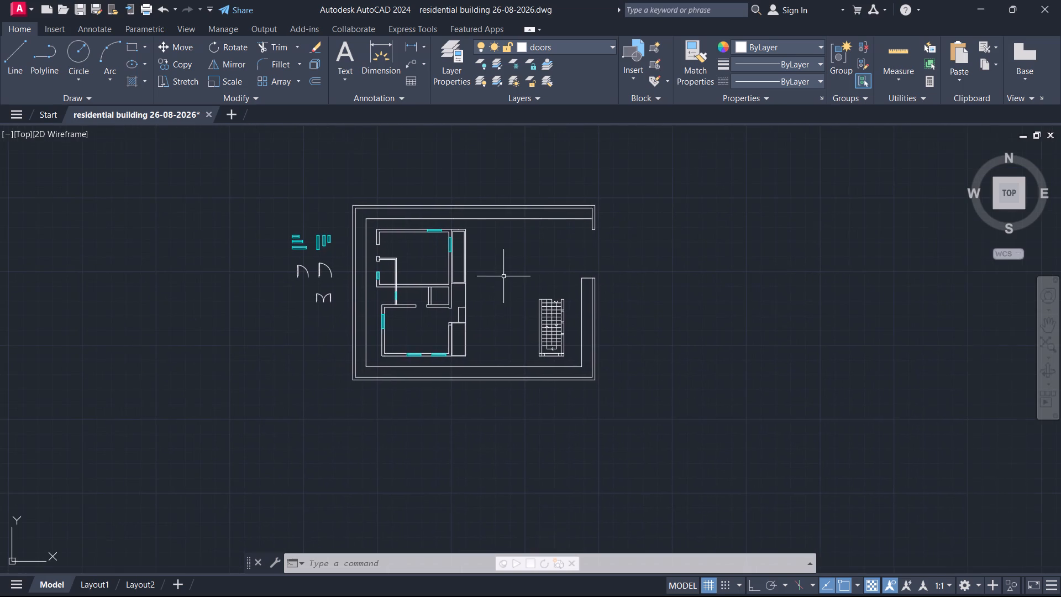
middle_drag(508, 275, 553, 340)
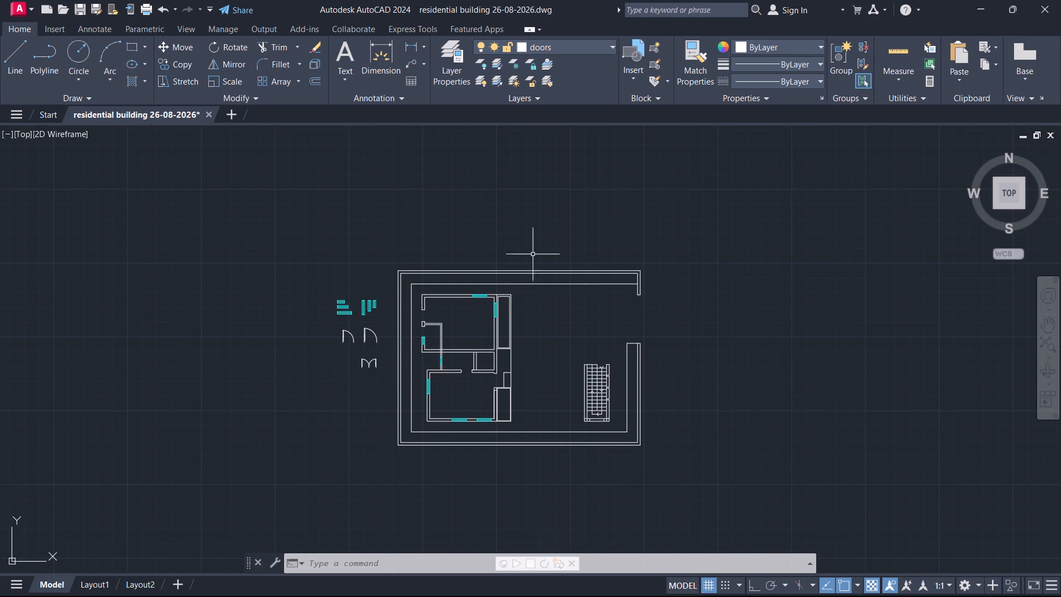